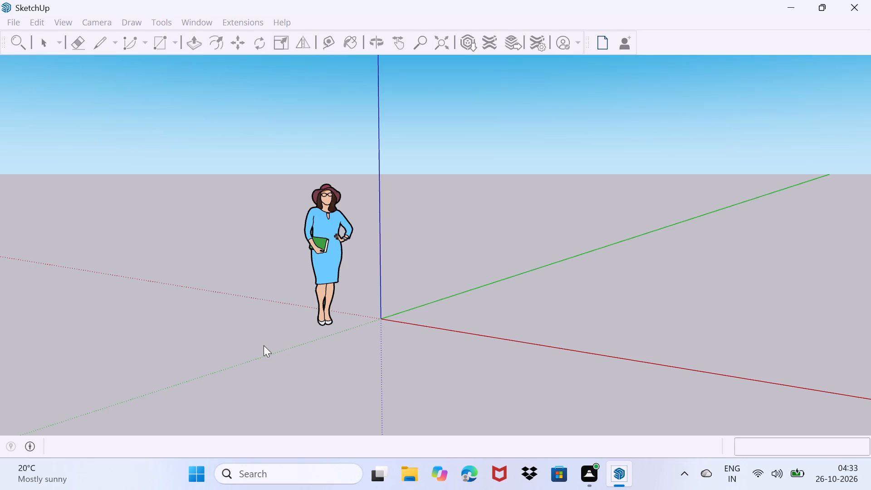
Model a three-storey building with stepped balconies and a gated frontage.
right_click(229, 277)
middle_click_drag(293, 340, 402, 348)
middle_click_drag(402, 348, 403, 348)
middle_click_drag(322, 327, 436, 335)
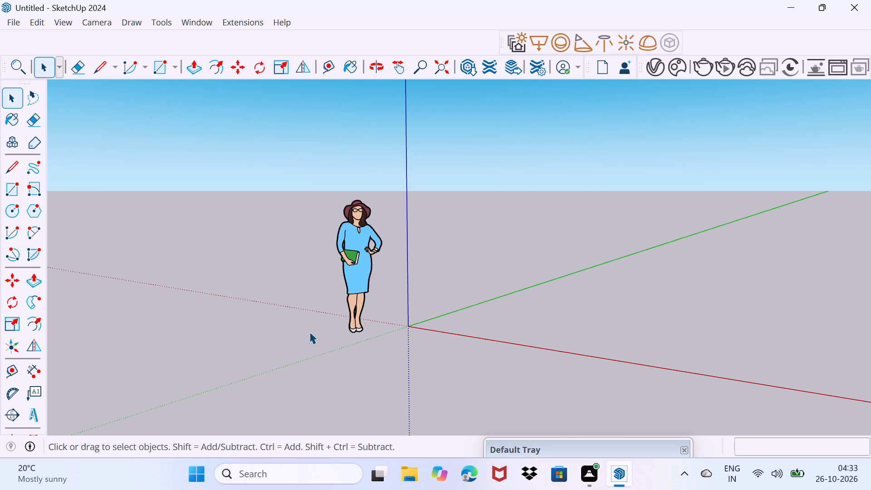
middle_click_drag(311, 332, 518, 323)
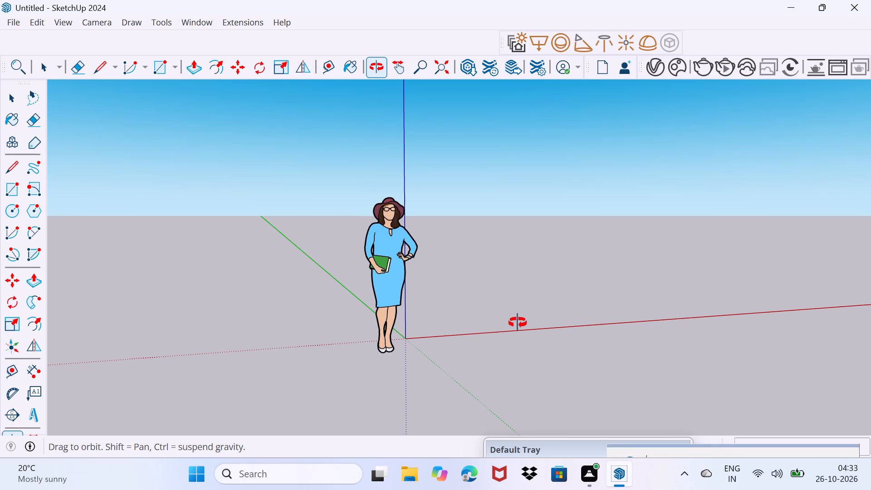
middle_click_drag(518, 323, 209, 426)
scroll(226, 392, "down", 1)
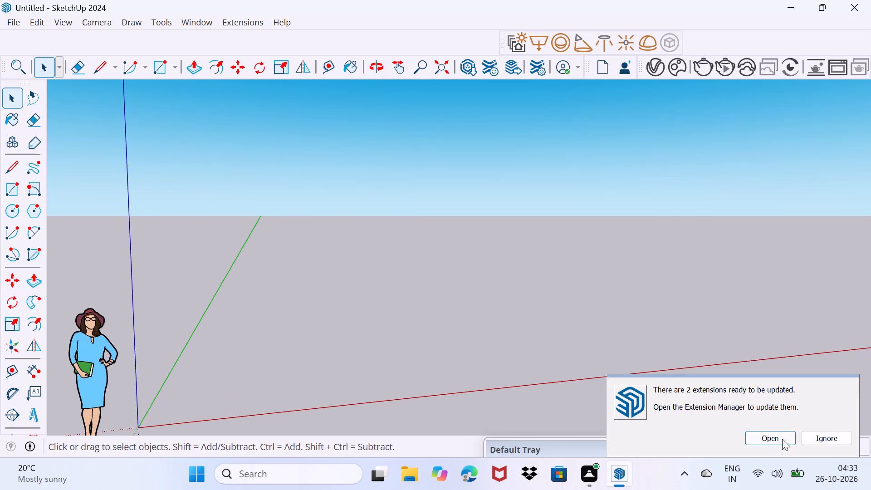
Ignore the notice about available extension updates.
left_click(817, 436)
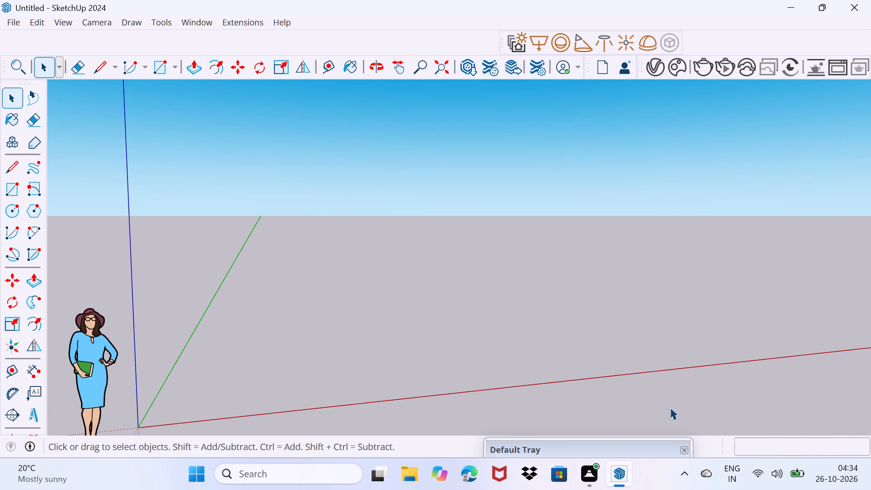
Draw a 50' by 60' rectangle on the ground beside the red axis as the building footprint.
key("r")
left_click(376, 399)
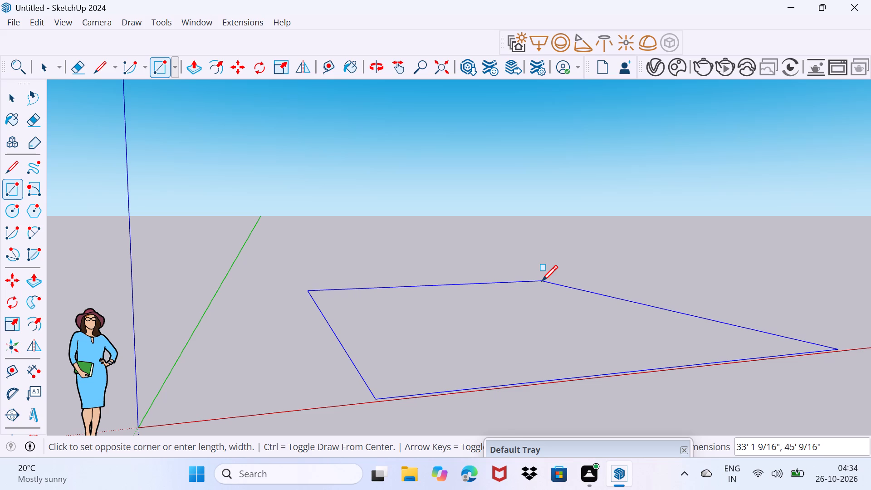
type("50")
key("apostrophe")
key("comma")
type("60")
key("apostrophe")
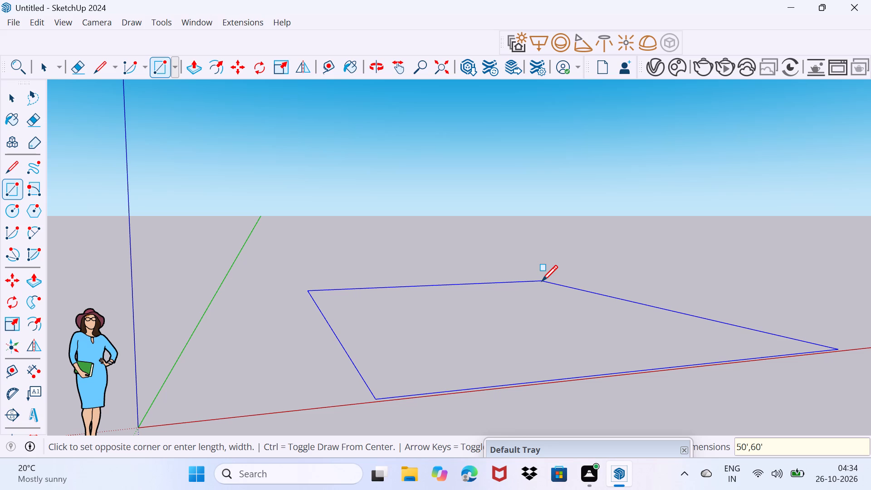
key("Return")
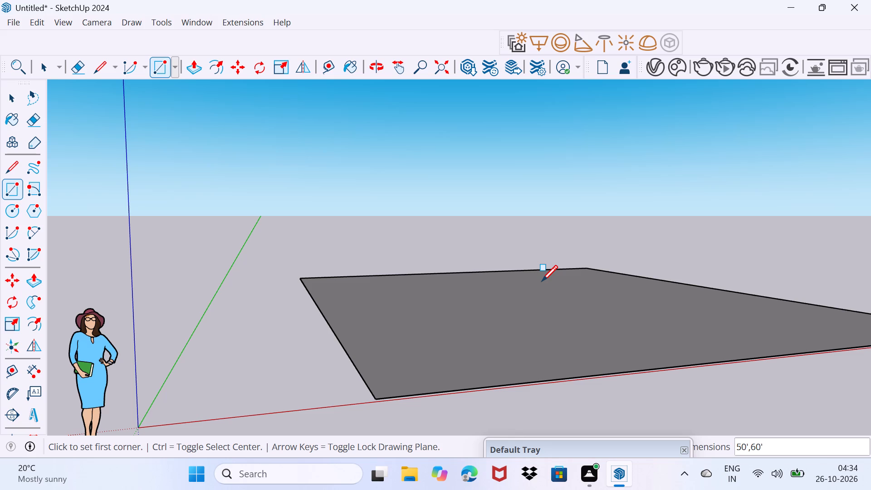
key("space")
Push/Pull the footprint face up 10' to form the ground storey.
scroll(538, 328, "down", 3)
middle_click_drag(648, 362, 512, 377)
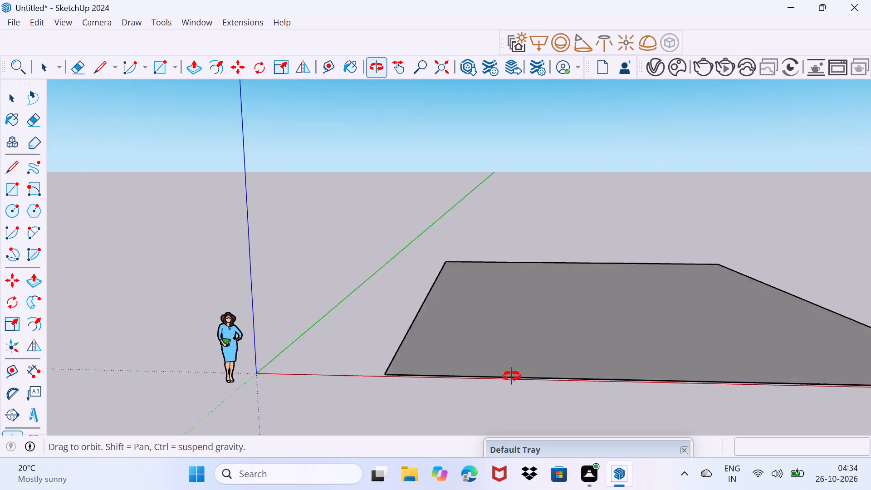
middle_click_drag(512, 377, 490, 365)
scroll(490, 364, "down", 9)
scroll(553, 341, "up", 4)
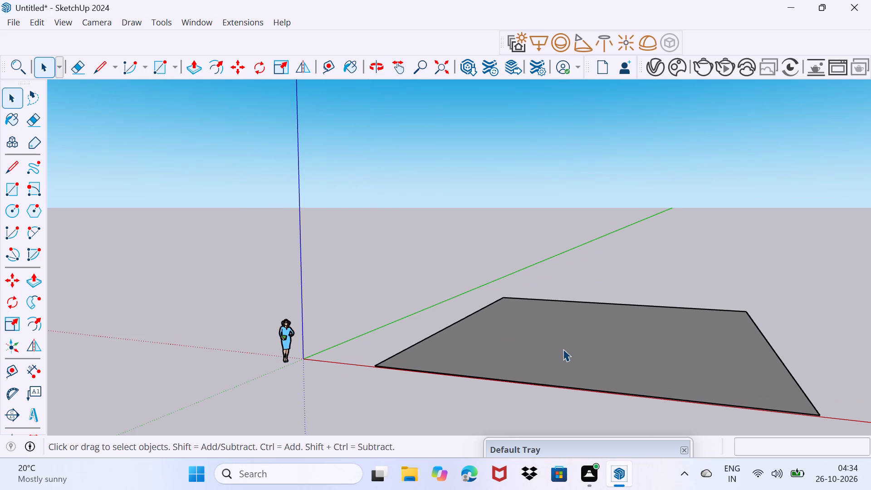
left_click(563, 349)
key("p")
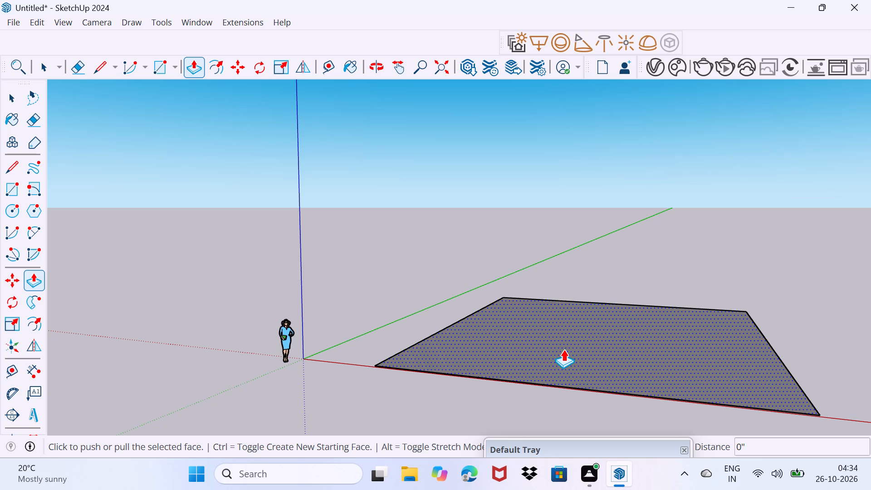
left_click(563, 349)
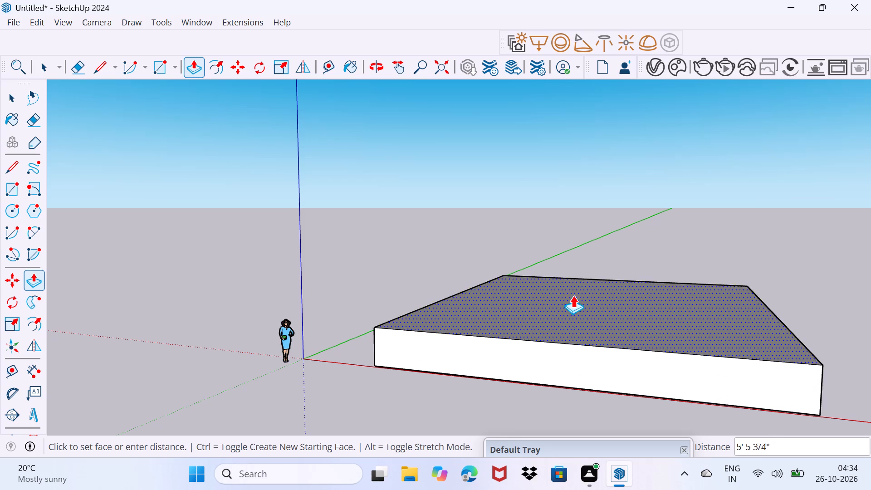
type("10'")
key("Return")
Push/Pull the block's top face up 10' as a new starting face to add the second storey.
middle_click_drag(457, 307, 505, 315)
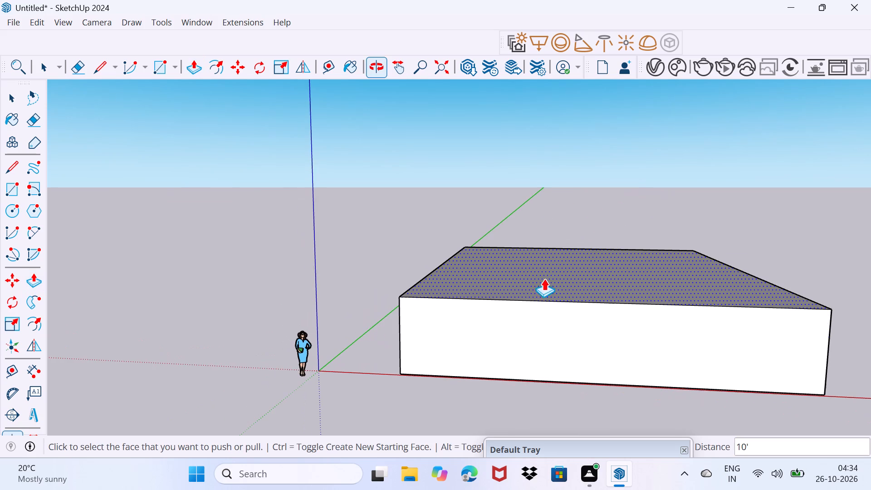
left_click(553, 286)
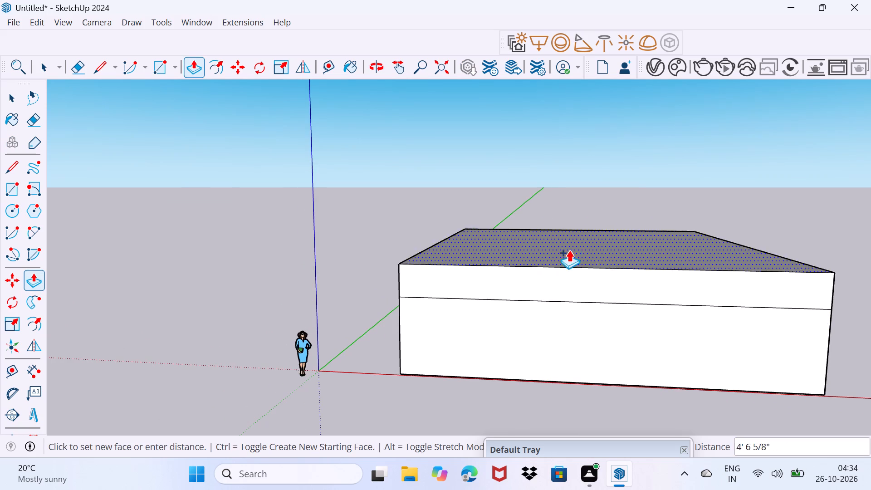
key("1")
type("0'")
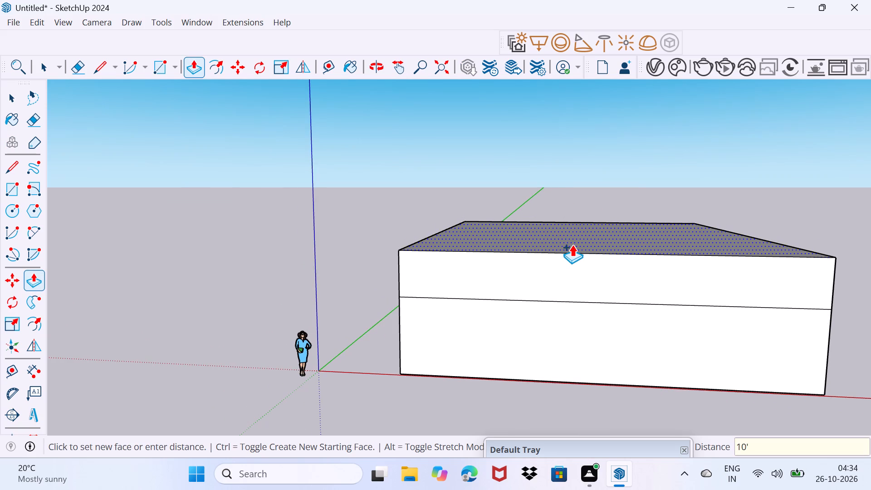
key("Return")
Push/Pull the top face up 10' as a new starting face to add the third storey.
middle_click_drag(590, 240, 584, 323)
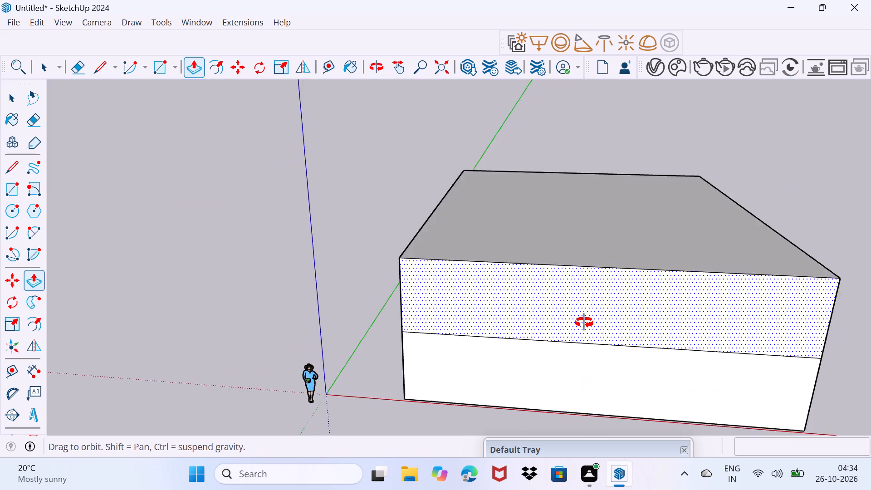
middle_click_drag(584, 323, 583, 324)
left_click(595, 279)
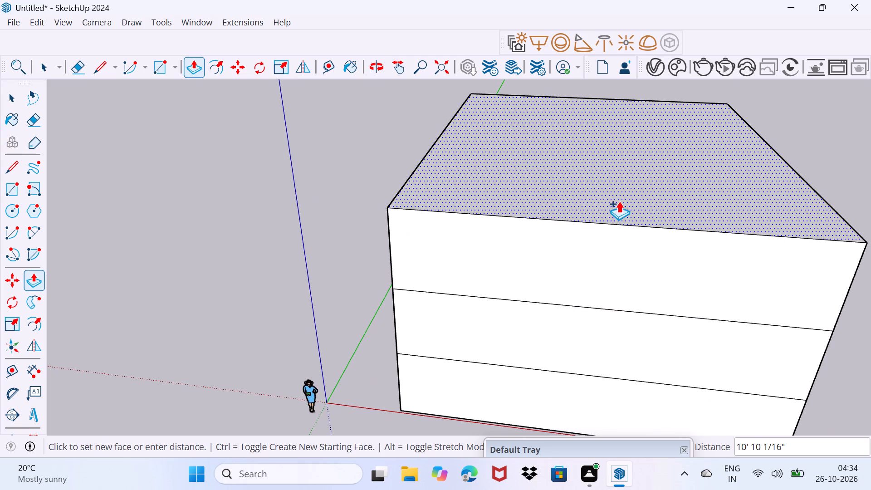
type("10")
key("apostrophe")
key("Return")
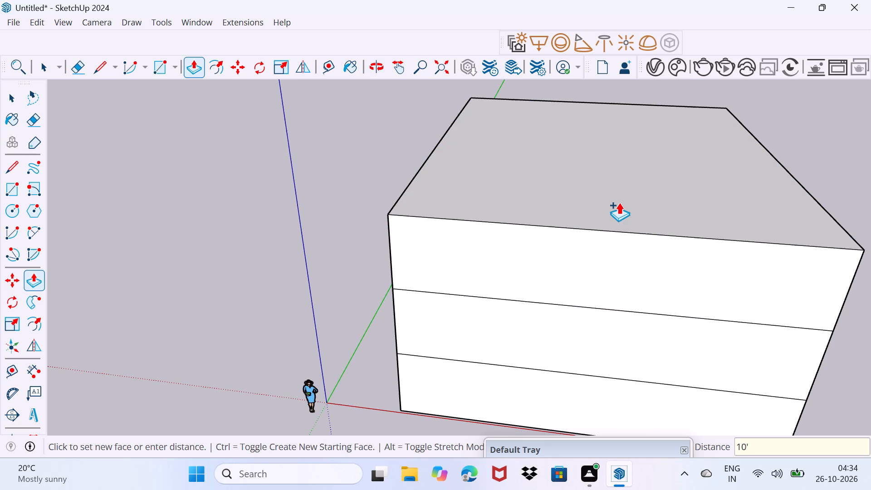
Push/Pull the top face up 10' as a new starting face to add the fourth storey.
left_click(621, 190)
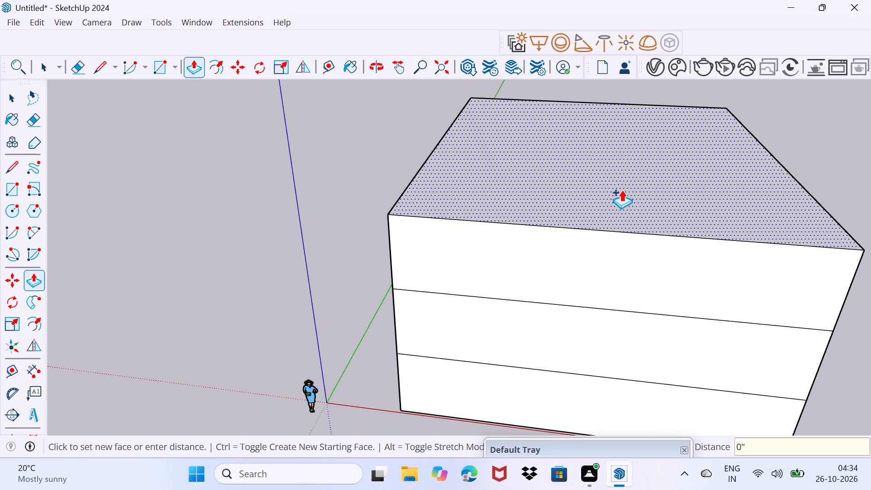
type("10'")
key("Return")
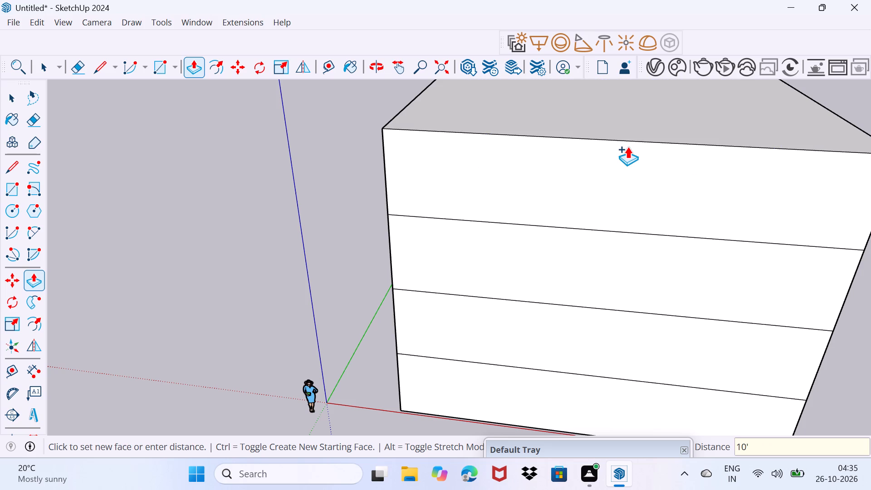
key("space")
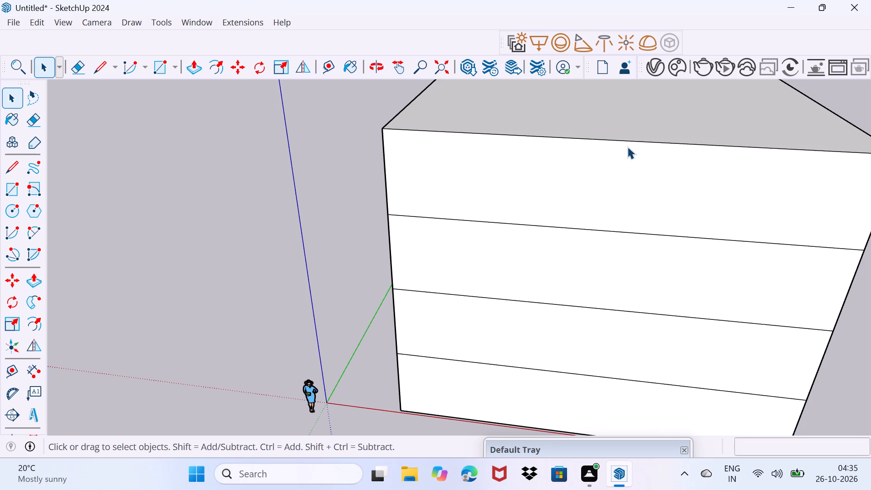
key("space")
Draw a 20' vertical line on the front facade, from the top storey's lower edge down to the ground storey's upper edge.
scroll(522, 235, "down", 3)
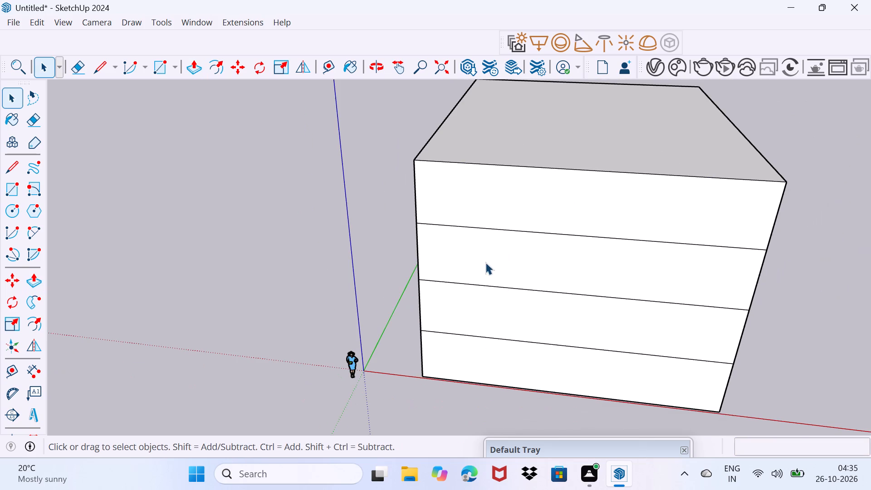
middle_click_drag(483, 284, 544, 274)
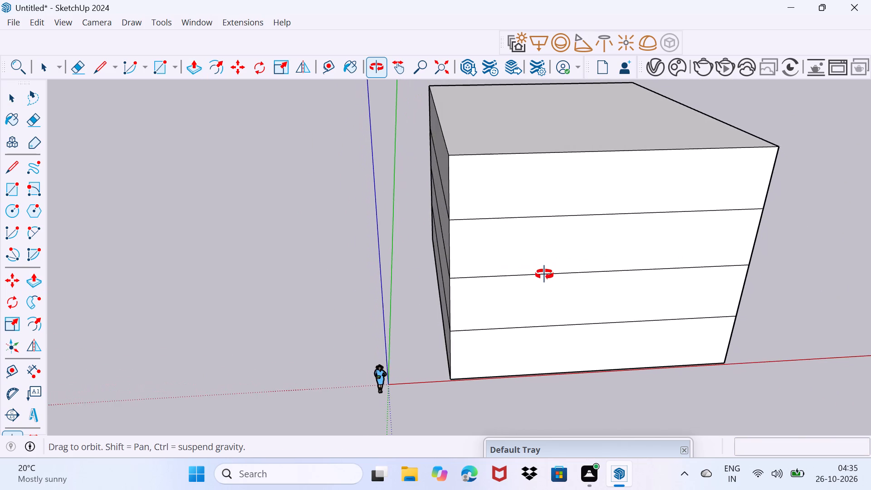
middle_click_drag(544, 274, 516, 207)
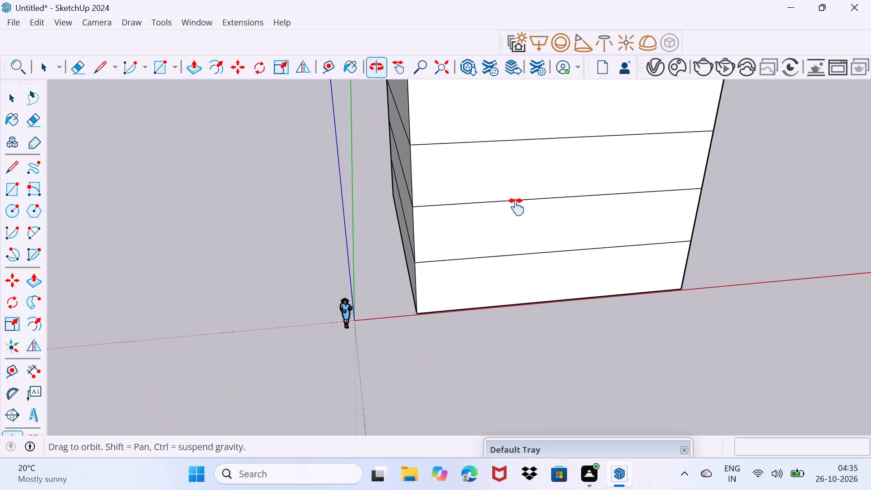
middle_click_drag(516, 207, 450, 323)
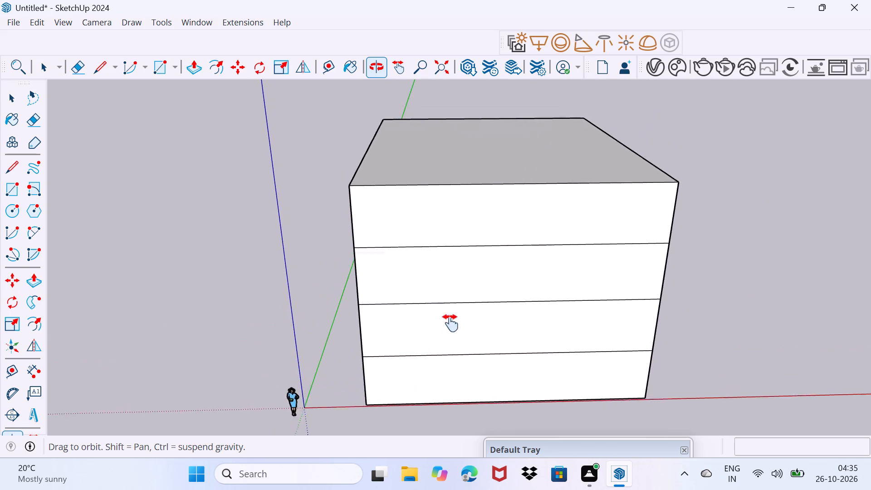
middle_click_drag(450, 323, 449, 331)
middle_click_drag(447, 373, 448, 309)
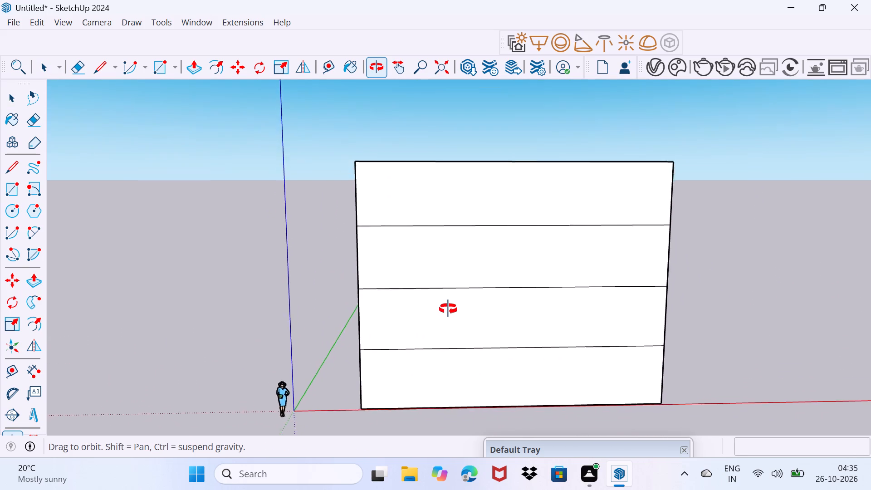
middle_click_drag(448, 309, 448, 288)
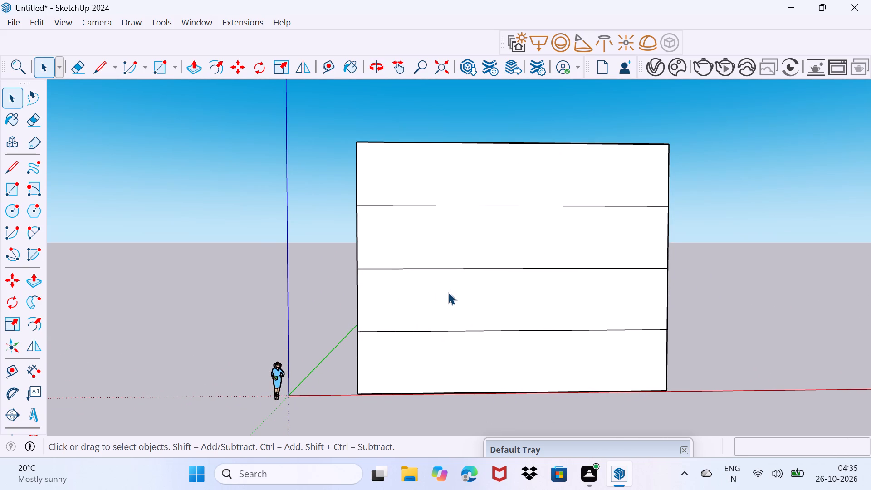
middle_click_drag(441, 294, 452, 301)
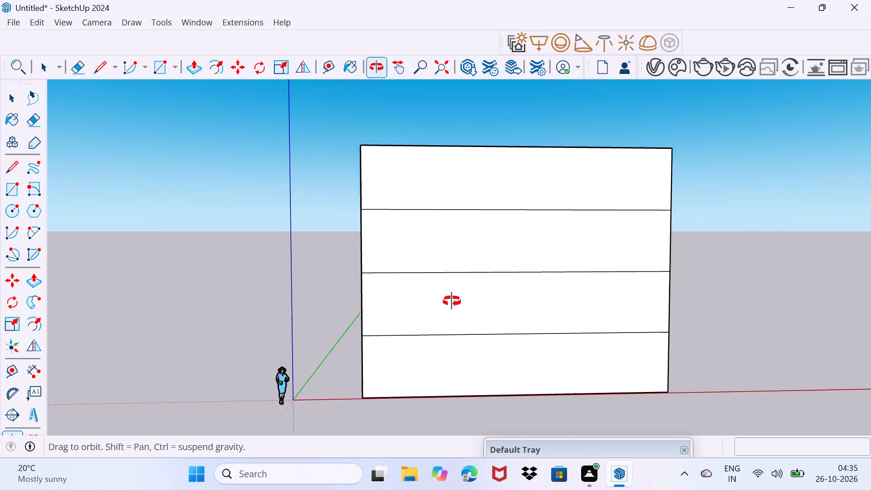
middle_click_drag(452, 301, 504, 312)
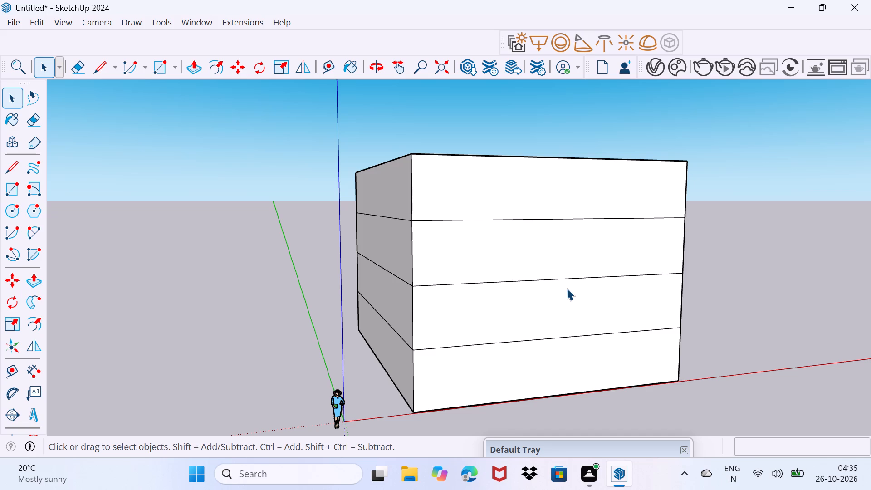
key("l")
key("Return")
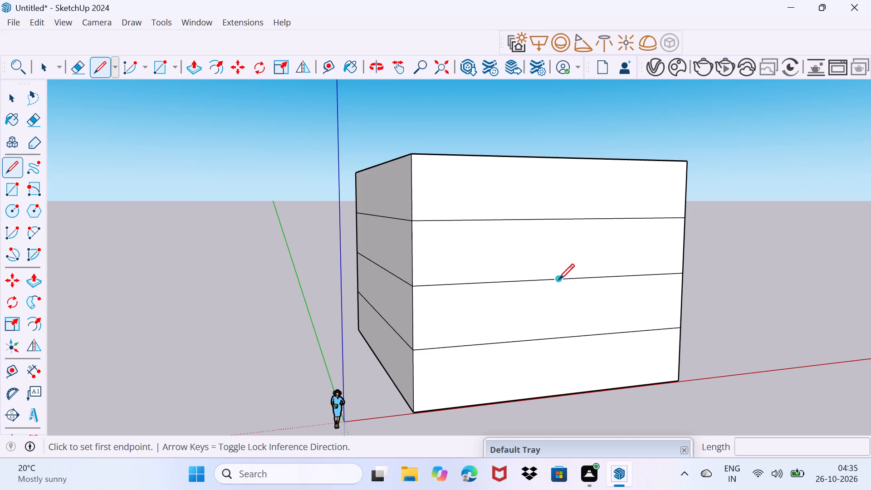
left_click(596, 222)
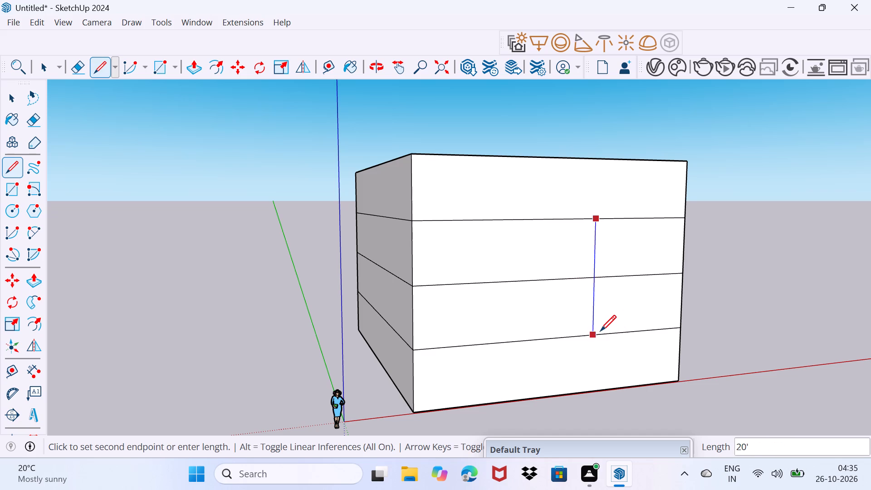
left_click(591, 334)
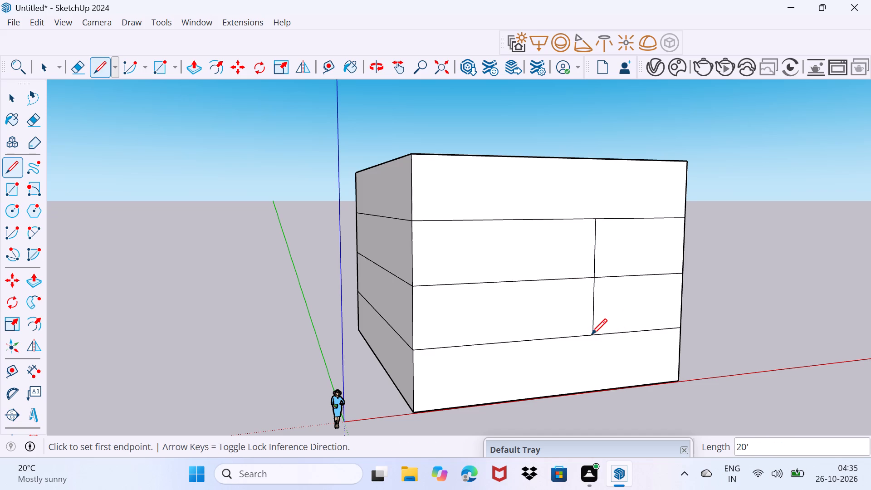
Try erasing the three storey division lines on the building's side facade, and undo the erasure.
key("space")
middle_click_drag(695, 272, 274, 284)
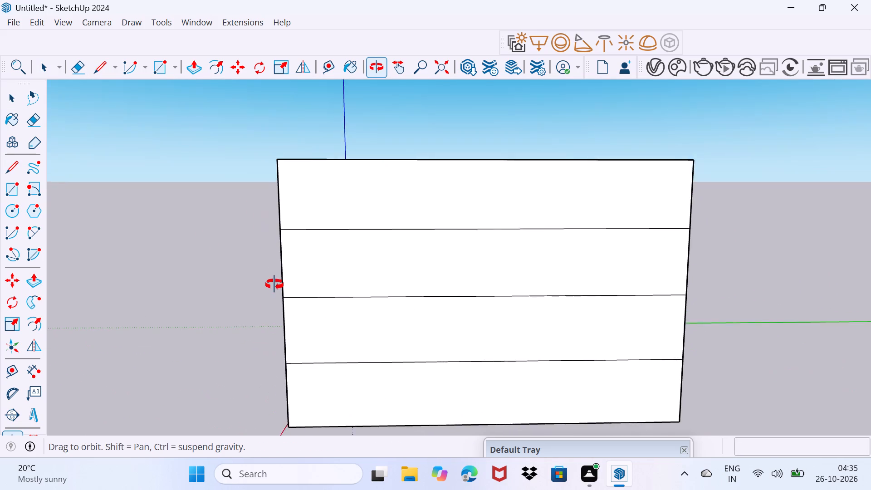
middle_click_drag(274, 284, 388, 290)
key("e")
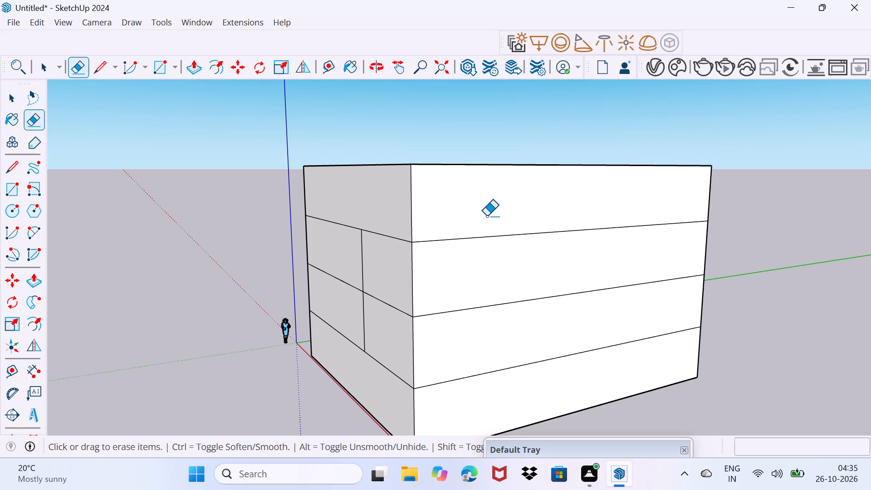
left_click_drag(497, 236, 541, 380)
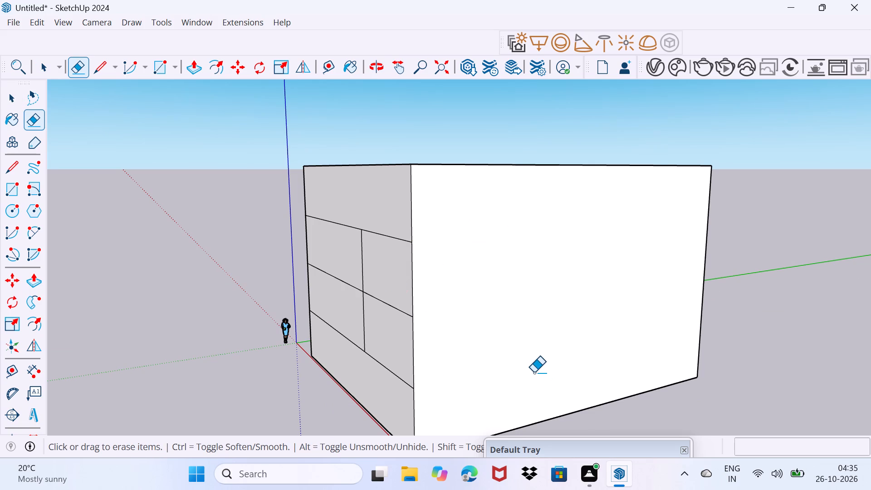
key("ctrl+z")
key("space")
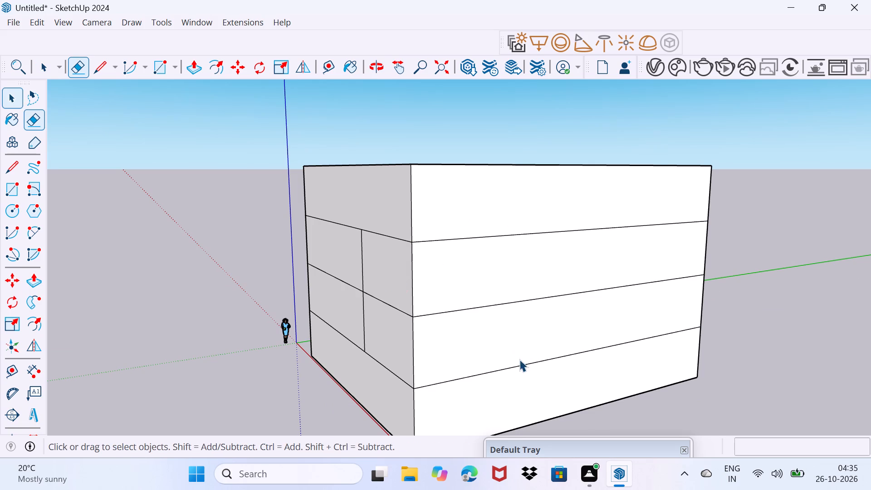
Push/Pull the narrower third-storey panel of the front facade inward about 20' 5" to cut a corner recess.
middle_click_drag(302, 306, 489, 309)
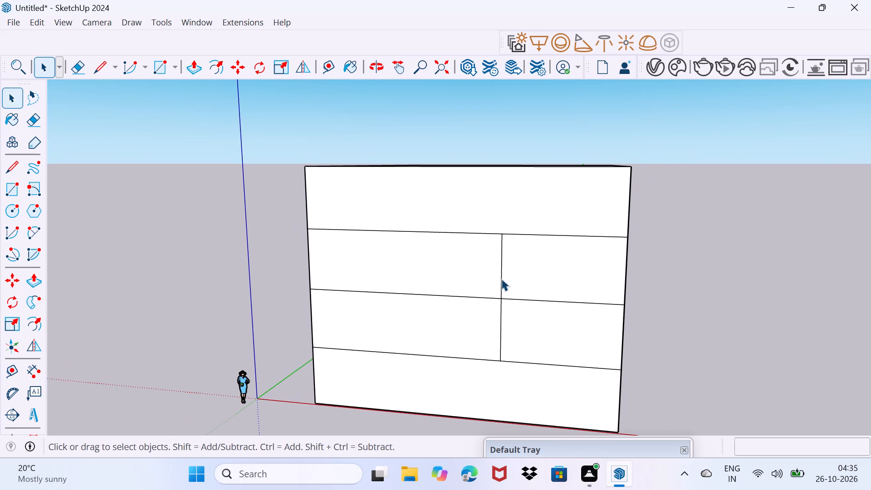
middle_click_drag(504, 282, 588, 284)
left_click(588, 281)
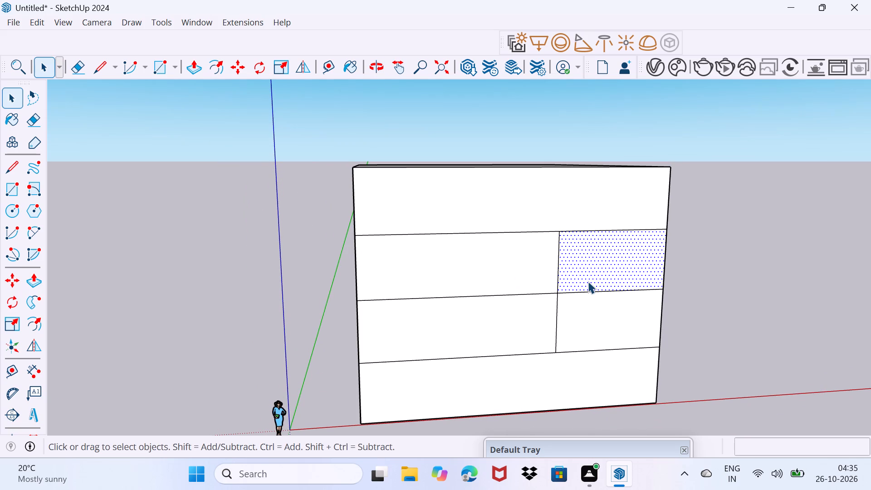
key("p")
left_click(588, 281)
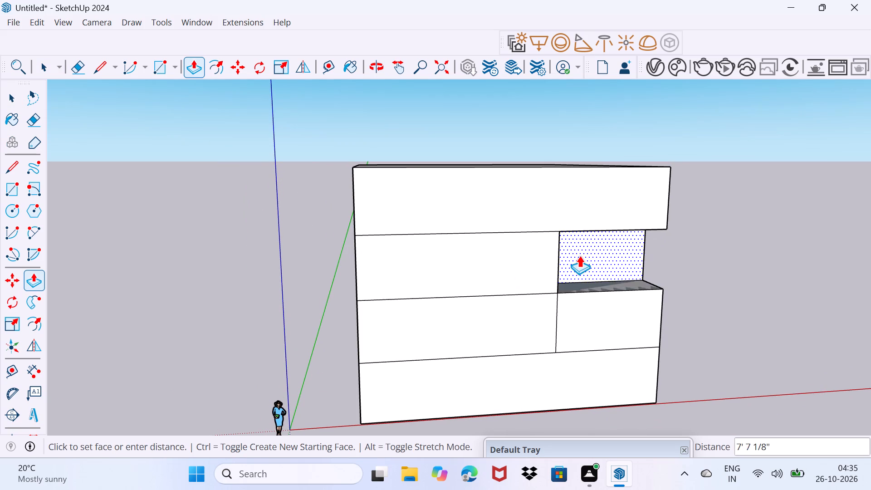
middle_click_drag(579, 255, 406, 272)
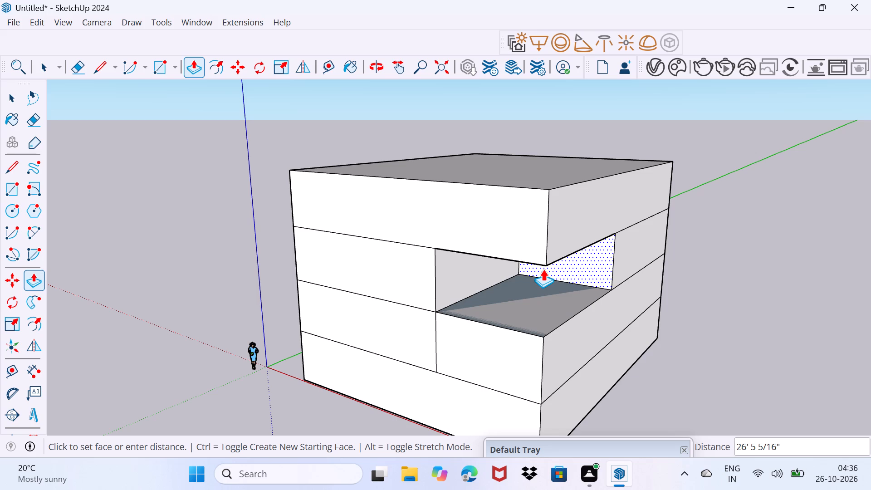
left_click(528, 276)
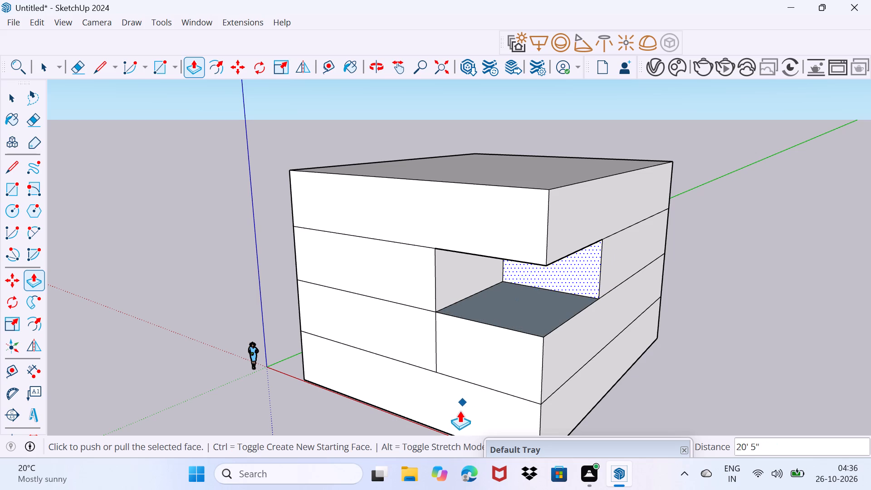
key("space")
Push/Pull the narrower second-storey panel of the front facade inward 20' 5", flush with the recess above it.
left_click_drag(458, 416, 478, 375)
left_click(478, 354)
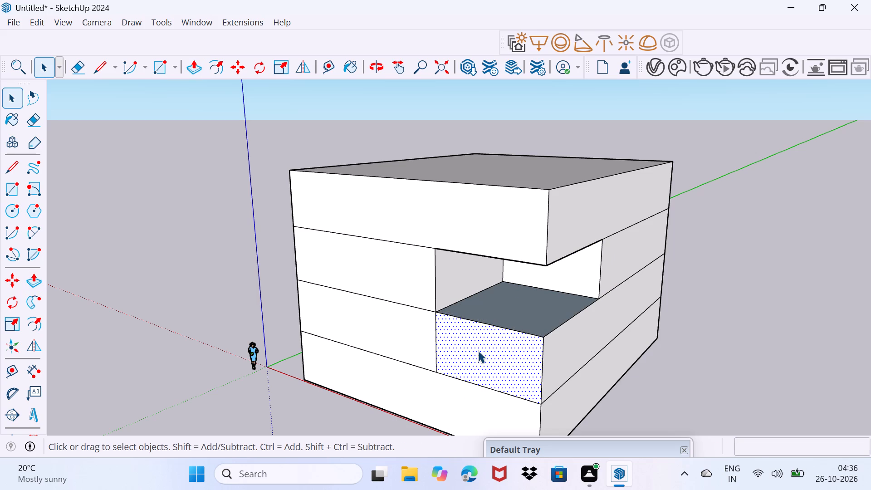
key("p")
left_click(478, 351)
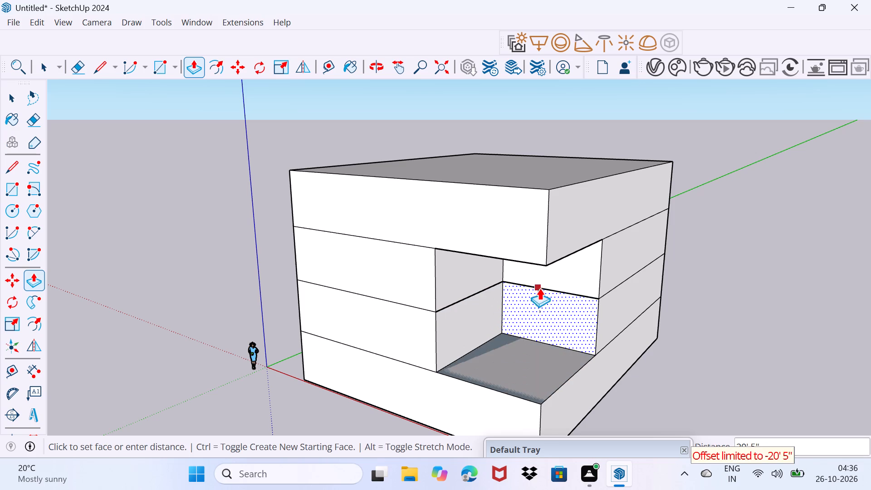
left_click(545, 280)
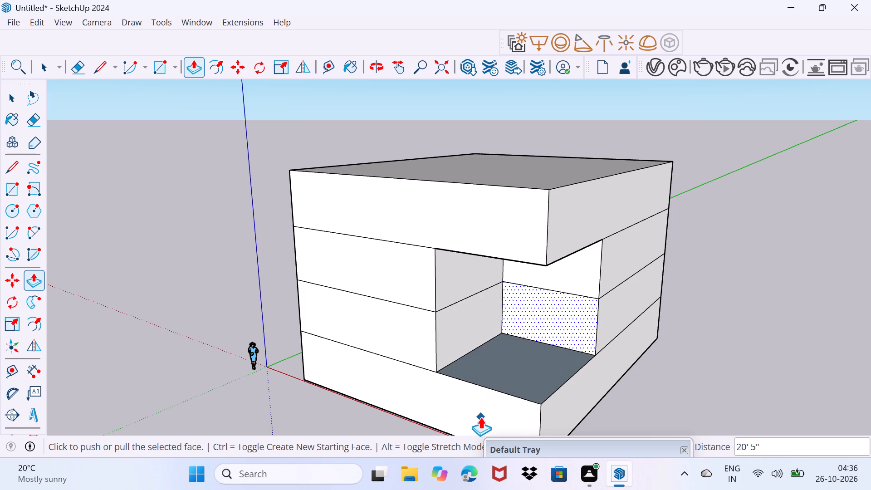
key("space")
Examine the building mass and its two-storey corner recess from the front and side.
left_click(480, 417)
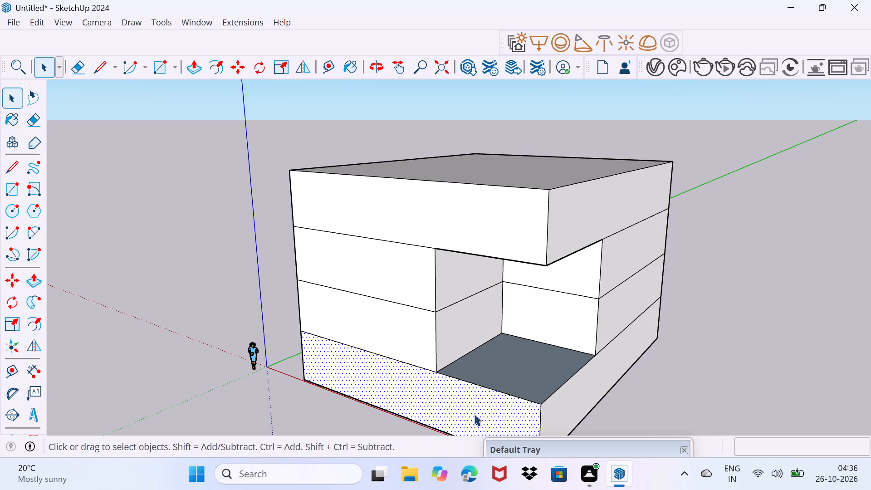
middle_click_drag(411, 382, 574, 338)
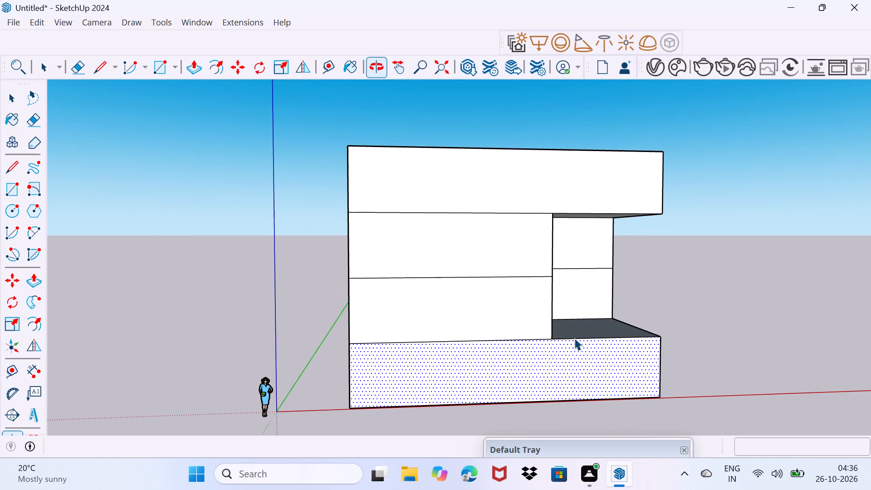
scroll(547, 319, "down", 2)
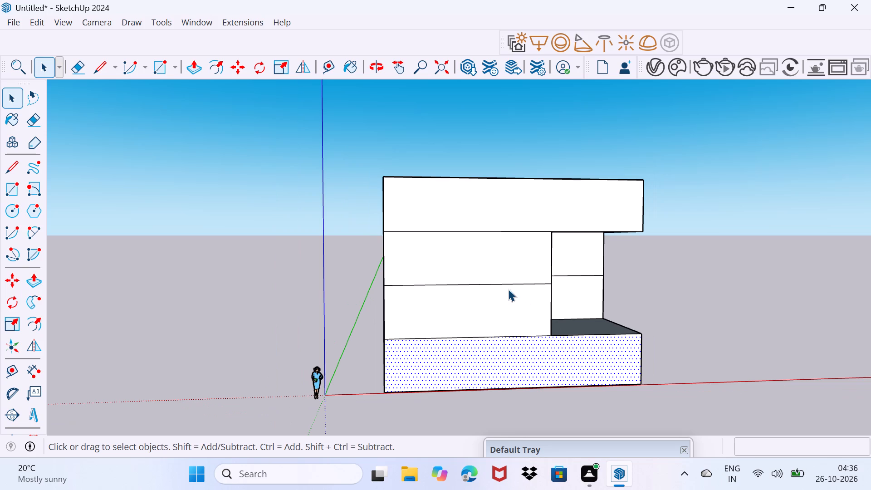
key("space")
left_click_drag(501, 304, 517, 259)
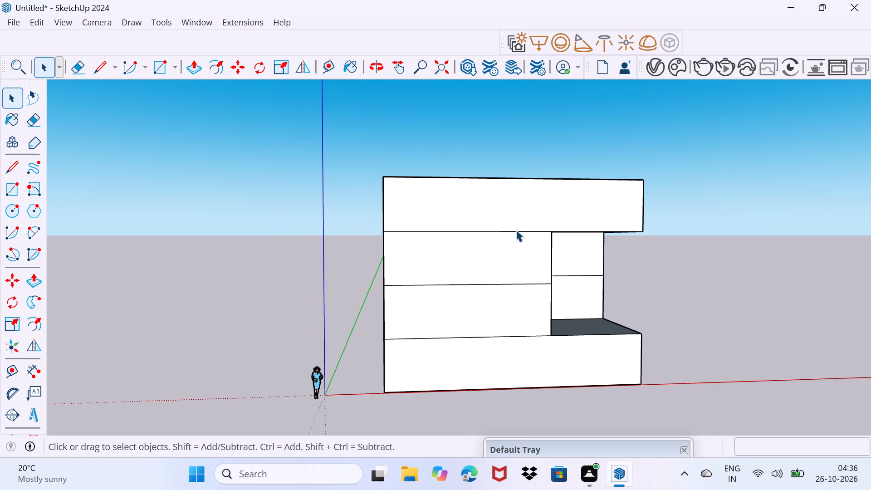
middle_click_drag(516, 232, 496, 240)
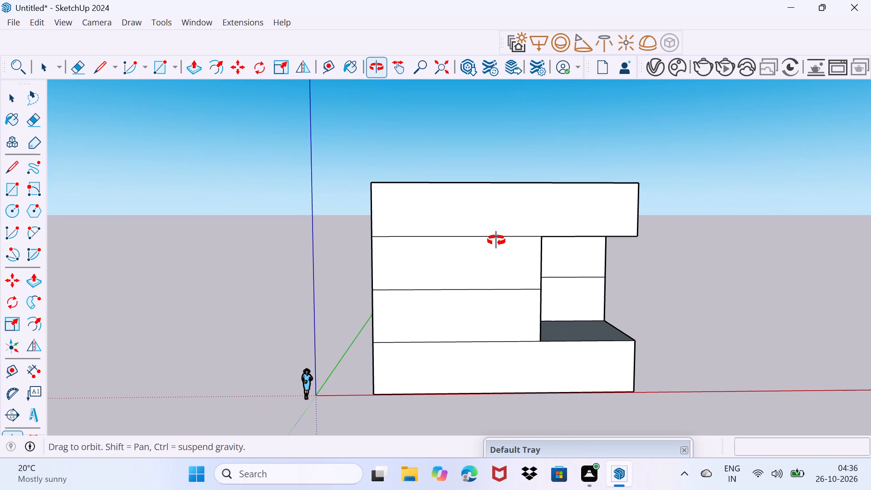
middle_click_drag(496, 240, 515, 224)
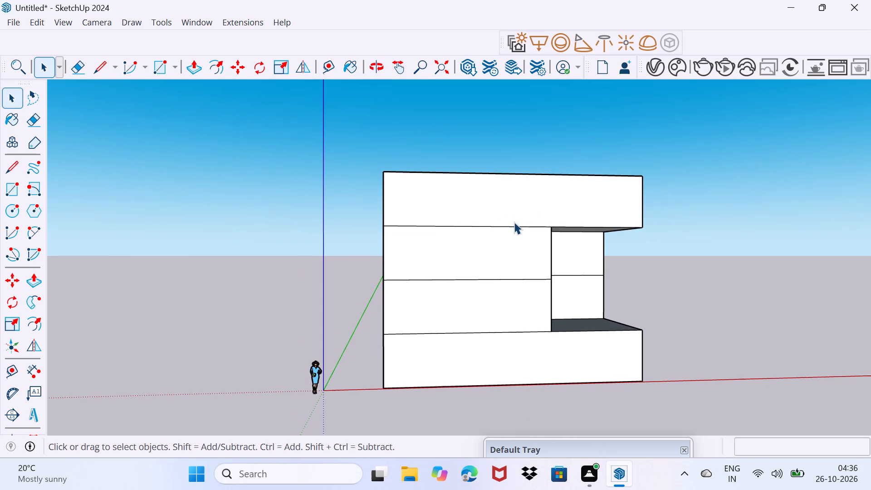
scroll(514, 221, "down", 1)
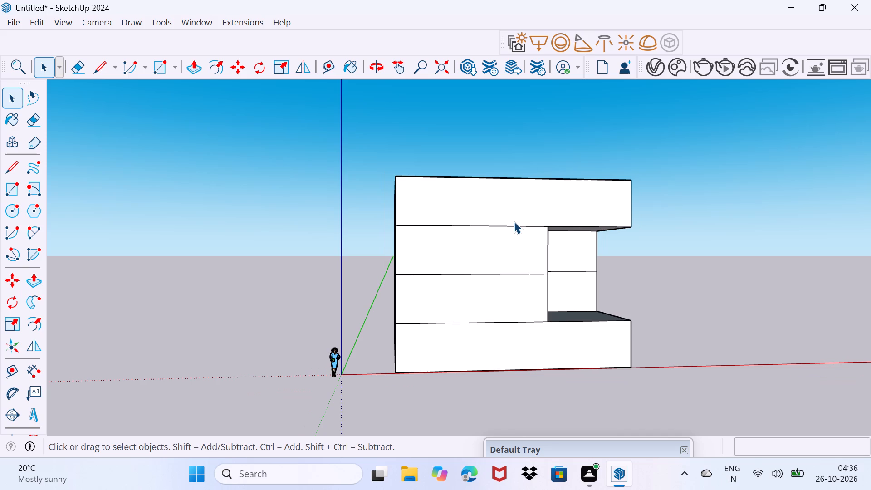
middle_click_drag(513, 222, 469, 228)
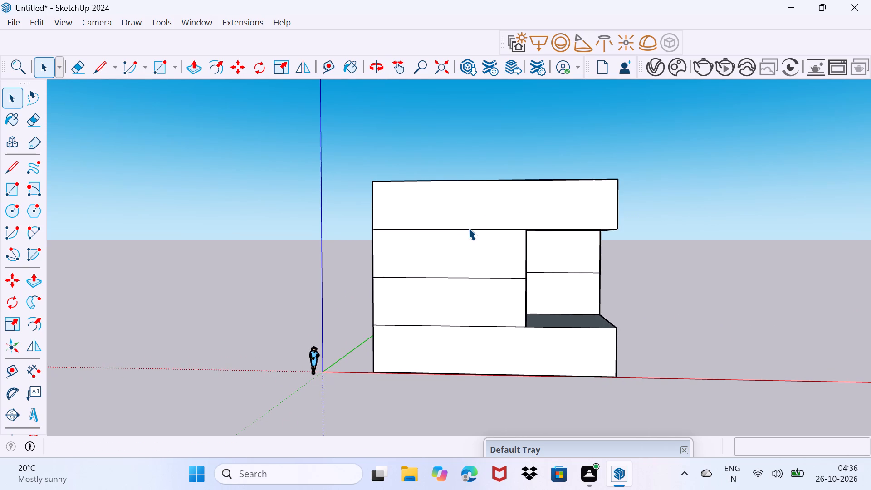
middle_click_drag(475, 225, 266, 243)
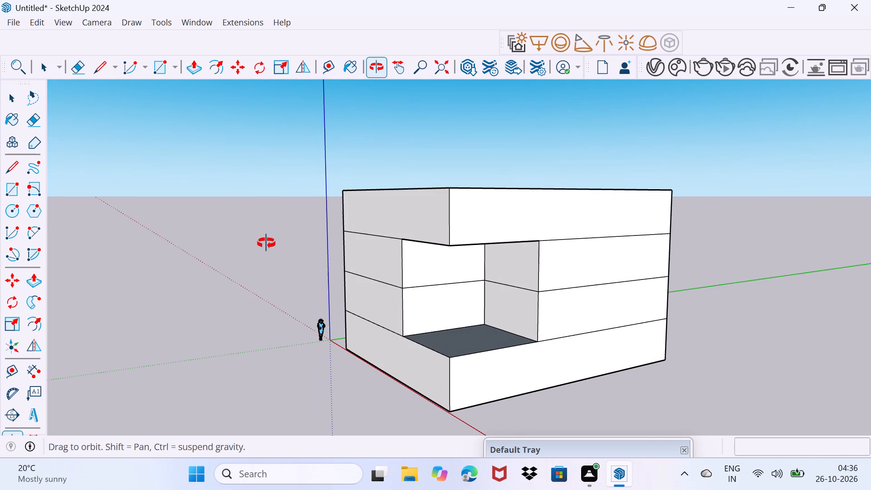
middle_click_drag(266, 243, 268, 243)
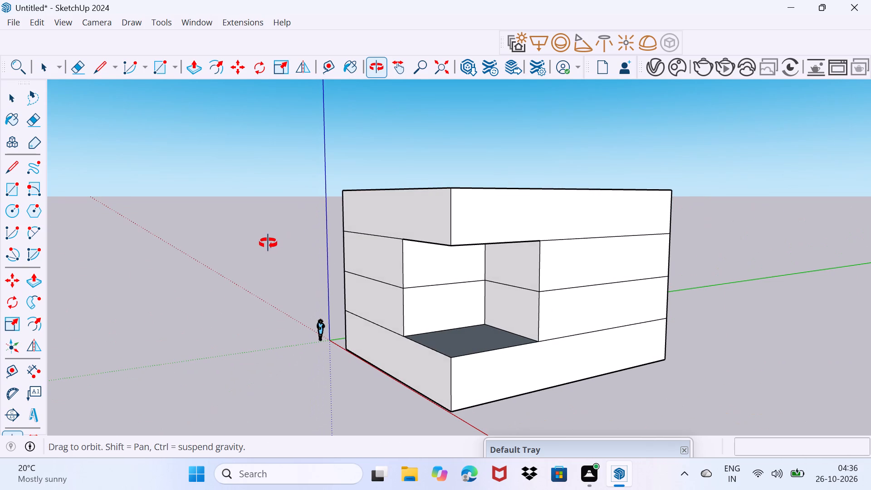
middle_click_drag(268, 243, 323, 237)
scroll(323, 237, "down", 2)
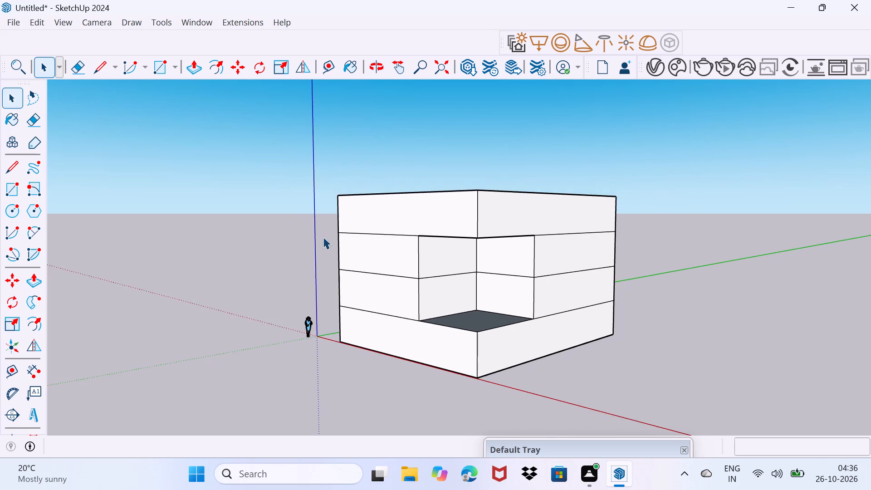
scroll(323, 237, "down", 3)
middle_click_drag(298, 259, 377, 264)
scroll(389, 304, "up", 3)
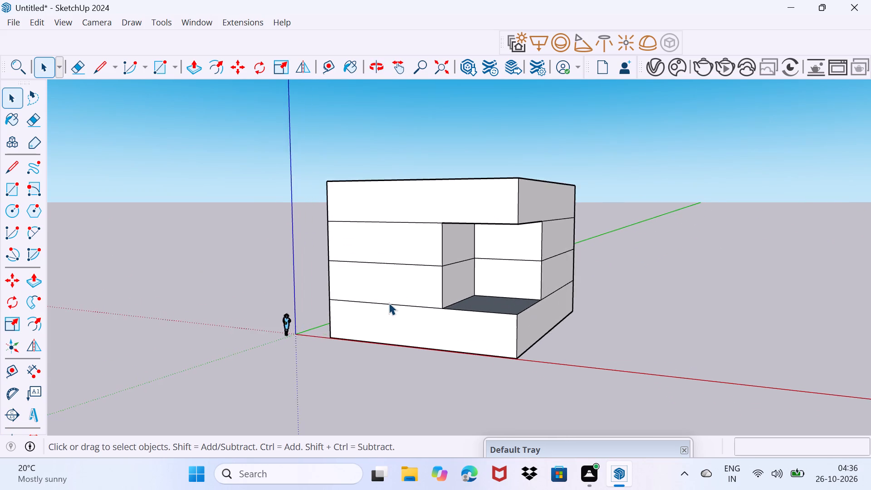
middle_click_drag(389, 301, 462, 286)
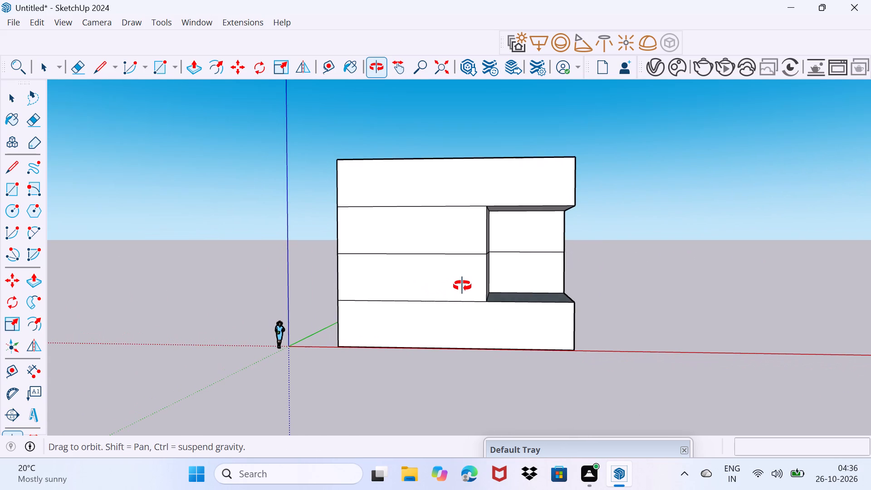
middle_click_drag(462, 286, 461, 286)
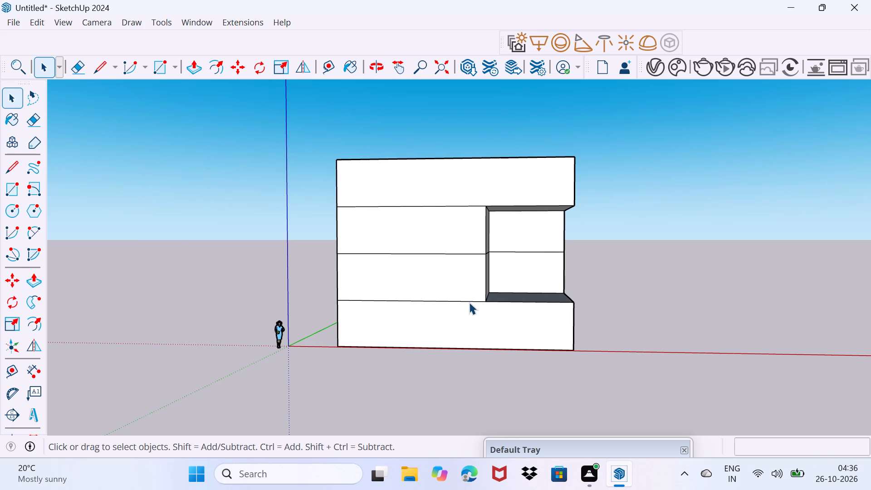
Push/Pull the ground storey's front face inward about 11' so the upper storeys overhang it.
scroll(497, 337, "up", 3)
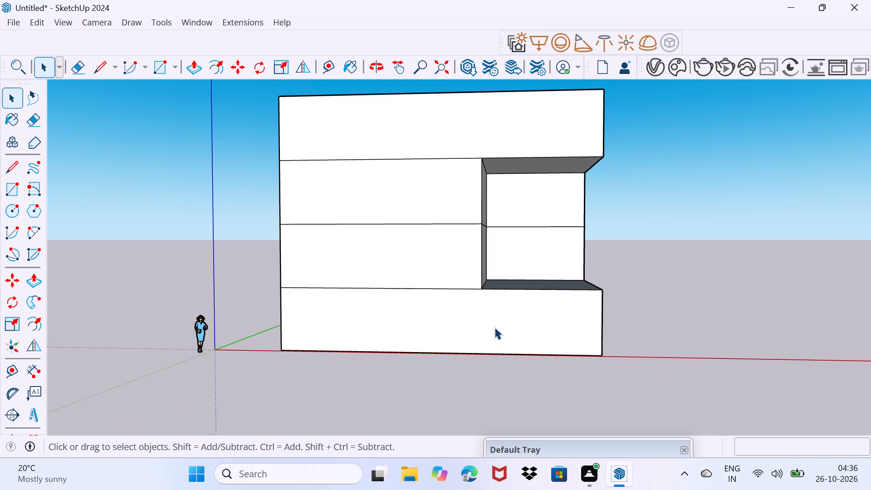
left_click(494, 326)
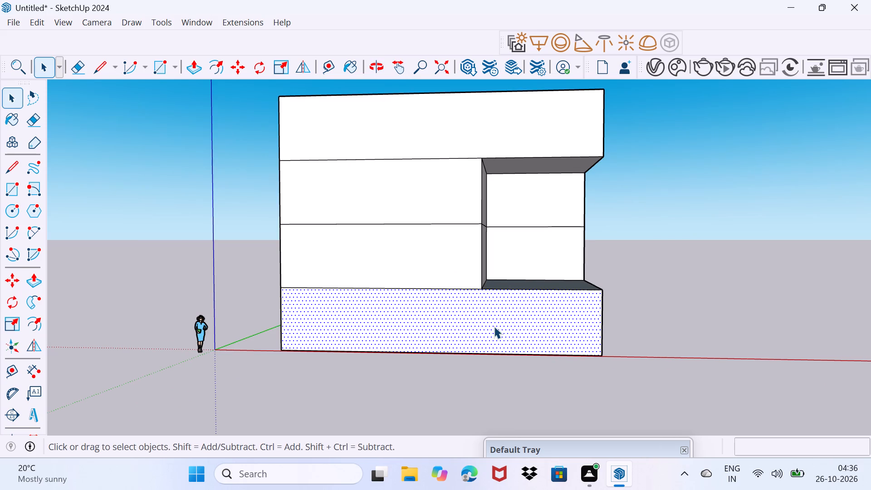
key("p")
left_click(494, 326)
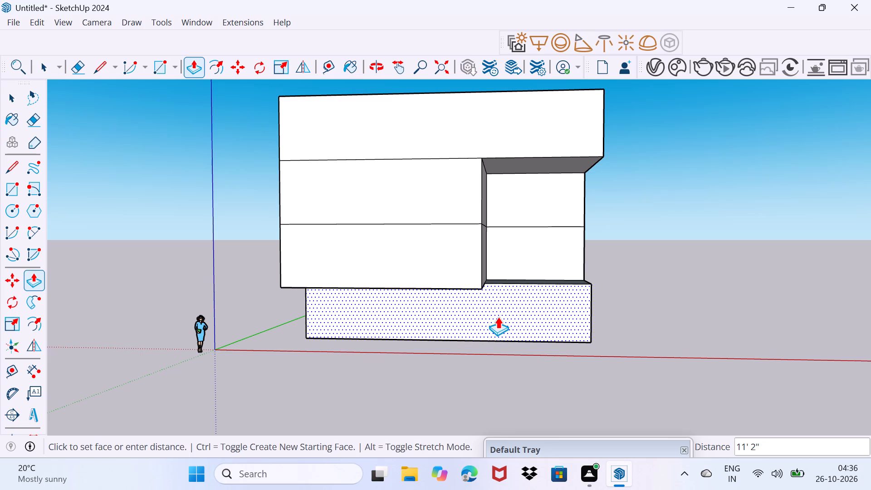
left_click(498, 317)
key("space")
left_click_drag(484, 340, 503, 309)
Draw a 50' by 6" rotated rectangle extending vertically down from the bottom edge of the building's back facade.
middle_click_drag(636, 282, 211, 226)
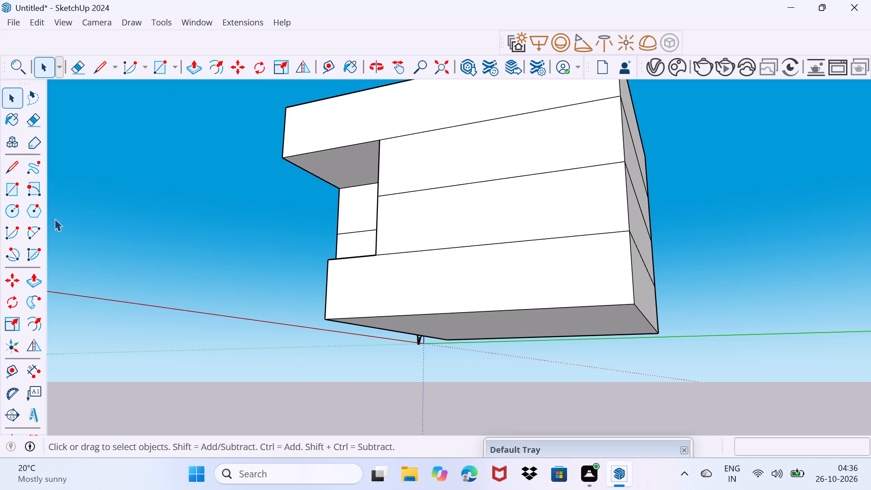
left_click(30, 186)
middle_click_drag(690, 279, 431, 198)
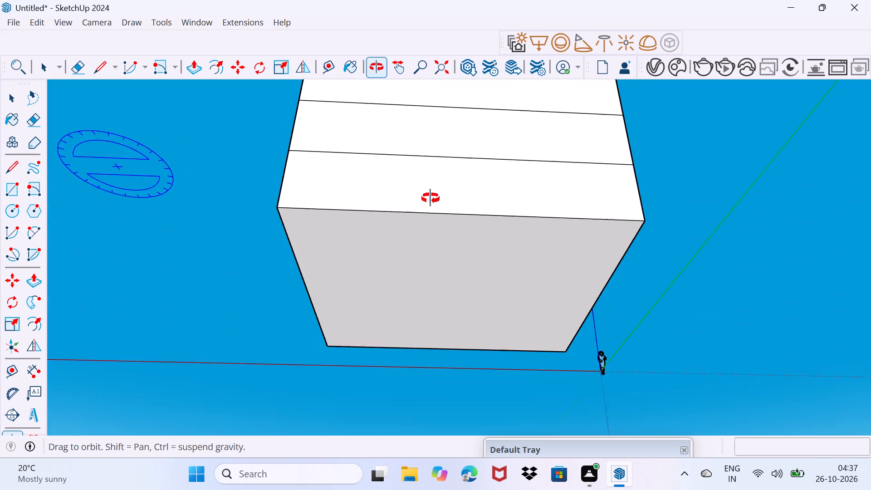
middle_click_drag(431, 198, 431, 200)
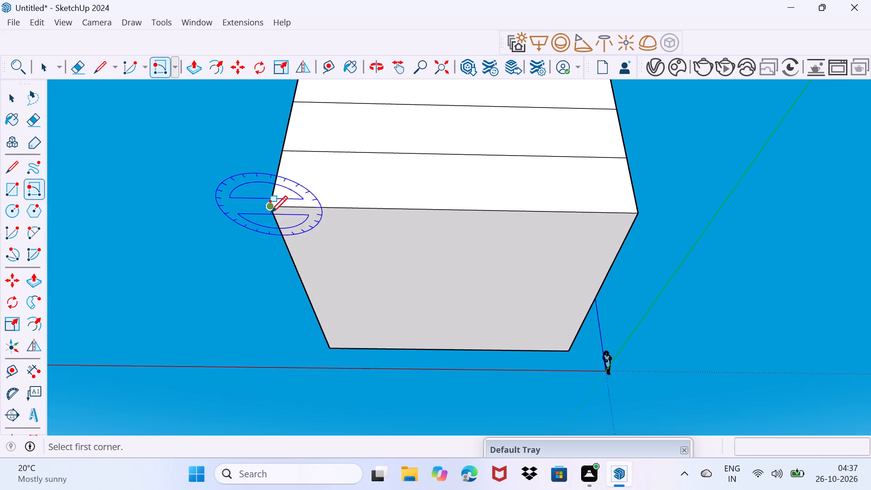
left_click(269, 215)
left_click(631, 218)
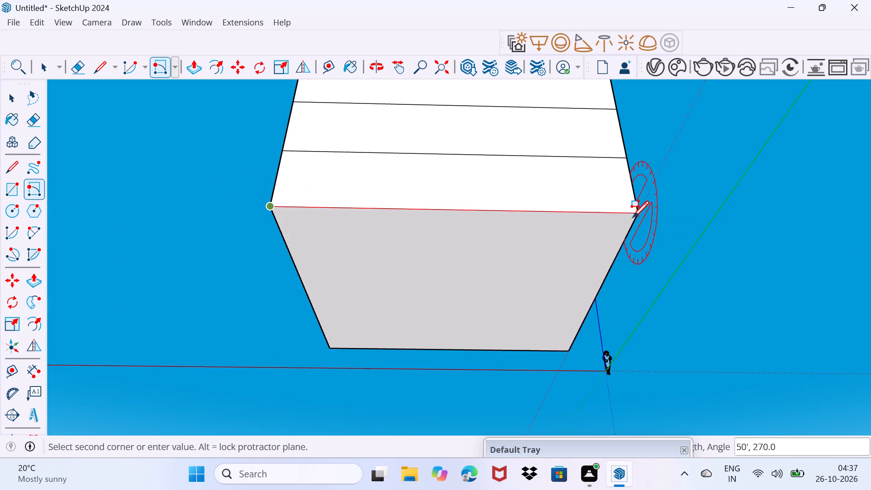
middle_click_drag(606, 313, 365, 412)
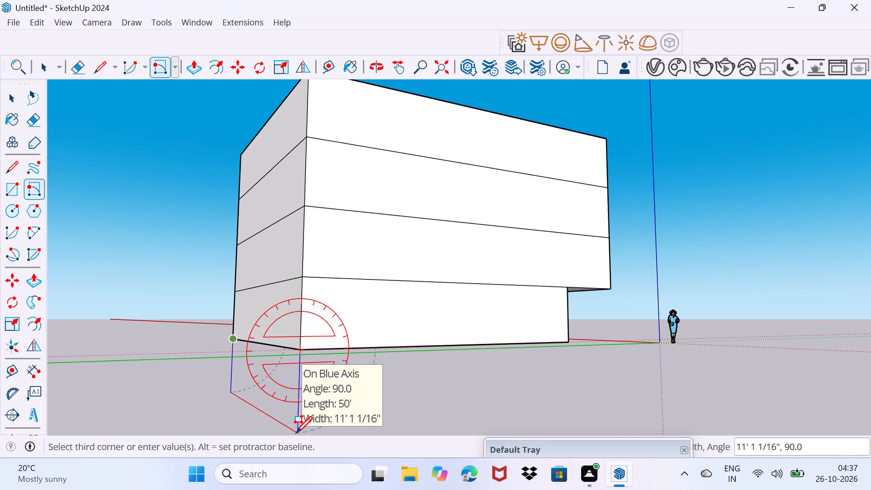
key("6")
key("shift+quotedbl")
key("Return")
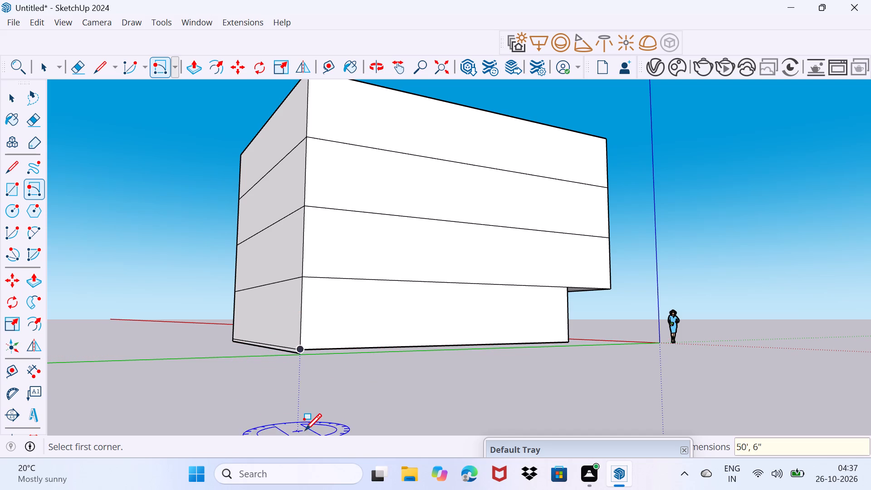
Push/Pull the 6" strip under the building's back edge forward about 74', forming a base slab that projects beyond the front facade.
key("space")
middle_click_drag(384, 342, 102, 270)
scroll(278, 394, "up", 2)
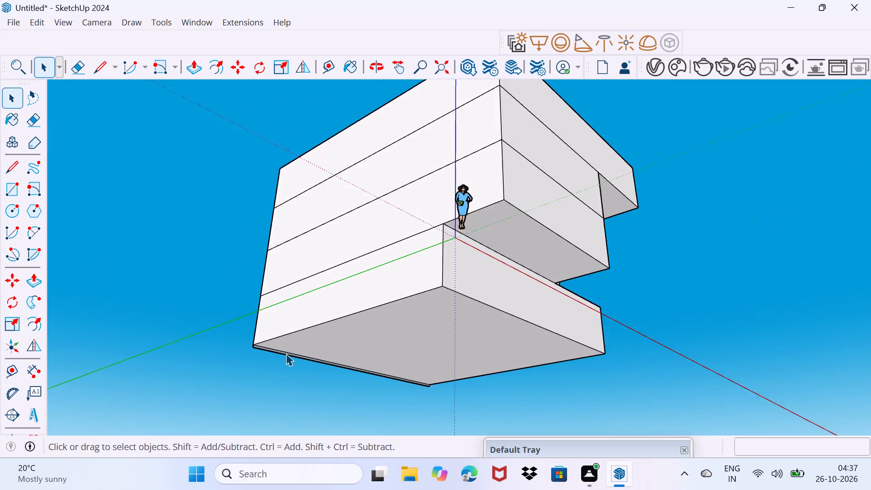
scroll(286, 353, "up", 13)
left_click(219, 350)
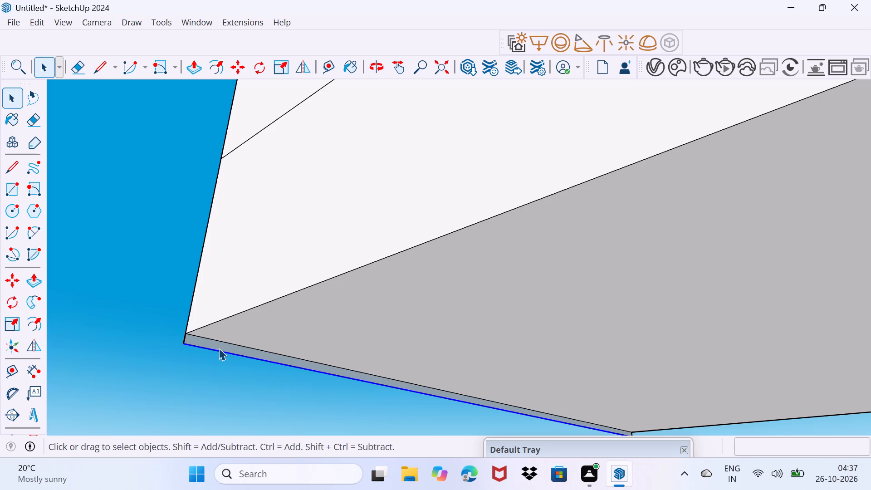
left_click(219, 348)
key("p")
left_click(219, 348)
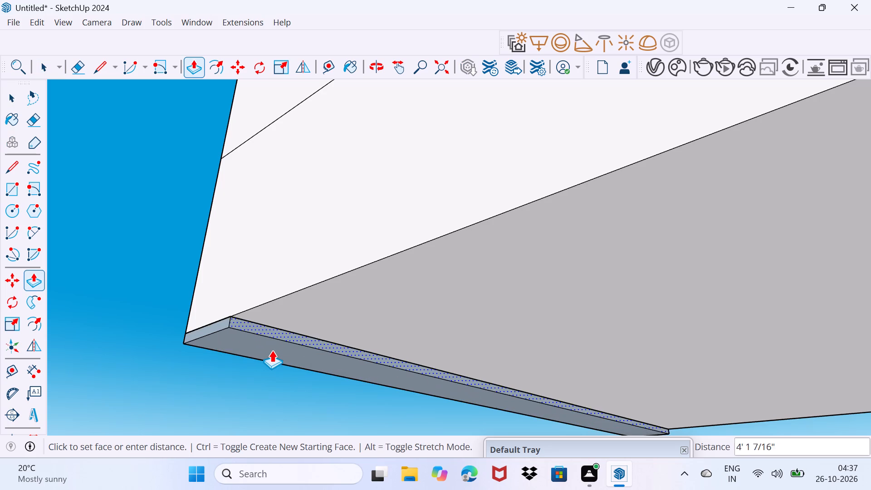
scroll(360, 343, "down", 17)
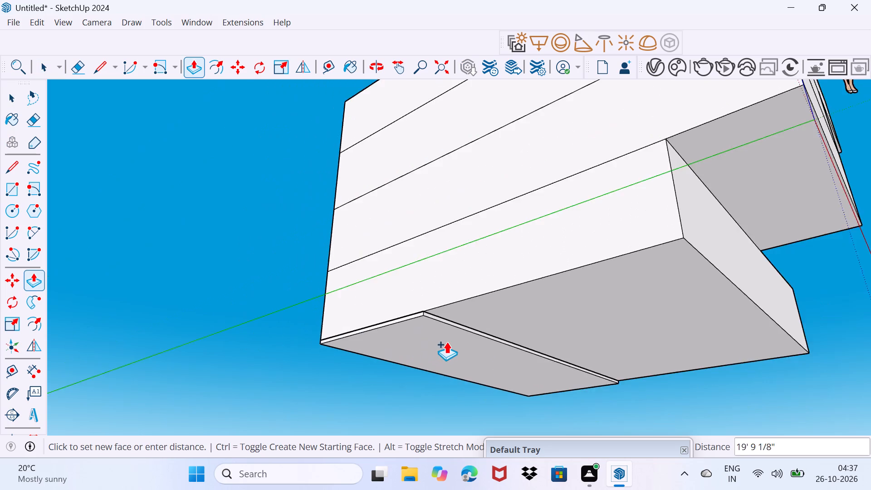
scroll(446, 342, "down", 9)
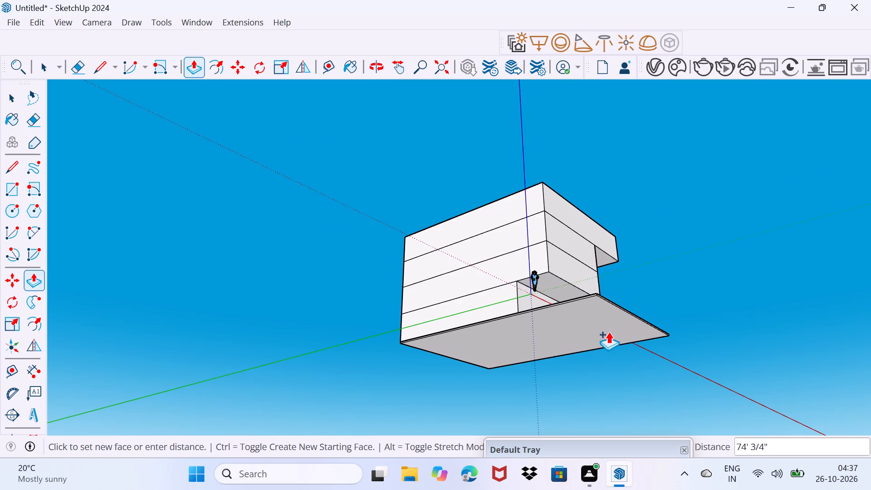
left_click(608, 332)
key("space")
Push/Pull the wider second-storey front panel inward about 7' 9", and pull it back out about 1' 1".
middle_click_drag(617, 312, 451, 422)
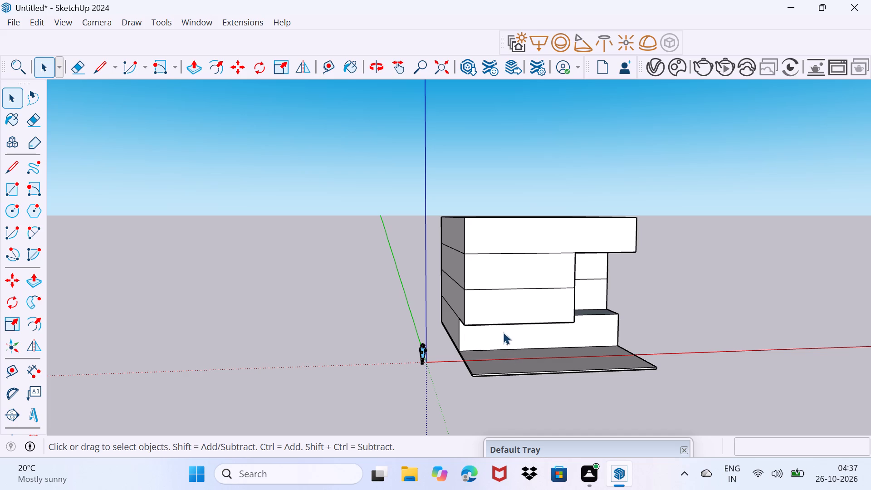
scroll(498, 299, "up", 4)
middle_click_drag(506, 336, 502, 336)
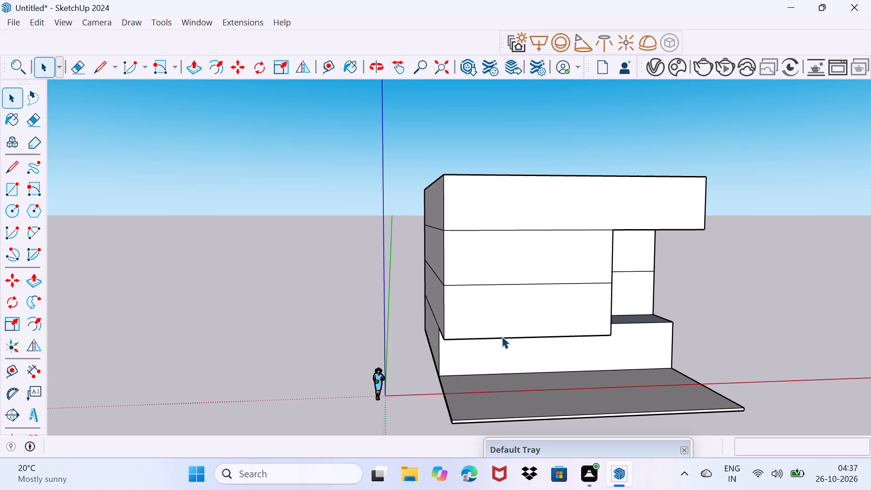
middle_click_drag(580, 361, 514, 314)
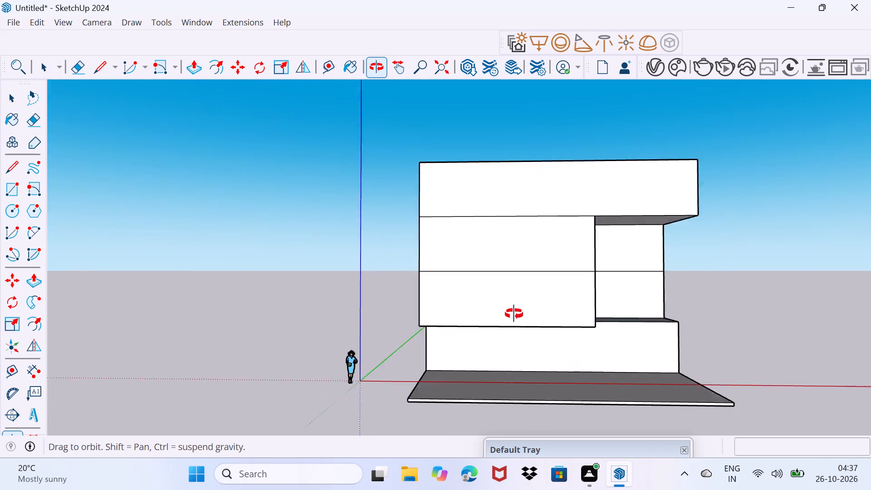
middle_click_drag(514, 314, 510, 299)
scroll(543, 260, "up", 2)
middle_click_drag(560, 291, 468, 345)
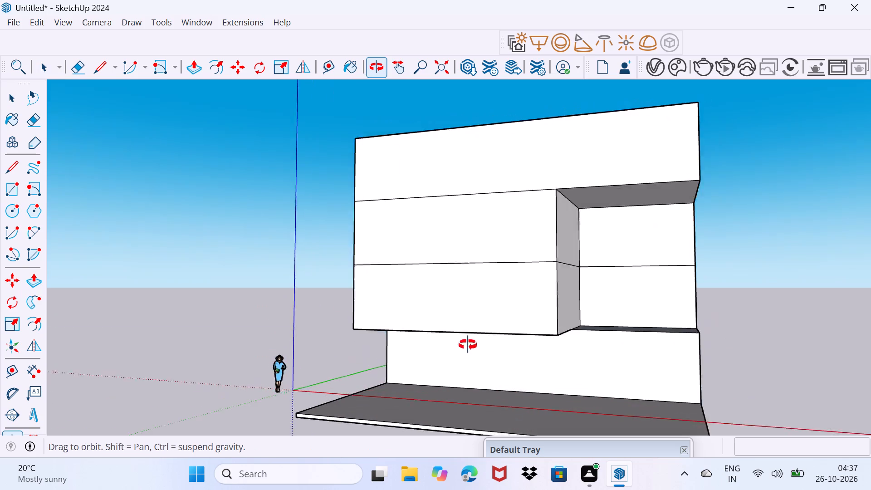
middle_click_drag(468, 345, 397, 363)
left_click(414, 337)
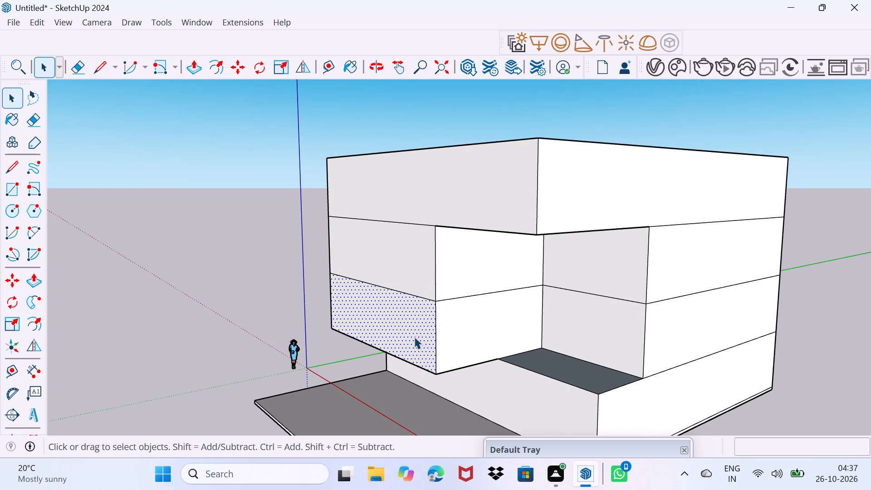
key("p")
left_click(414, 337)
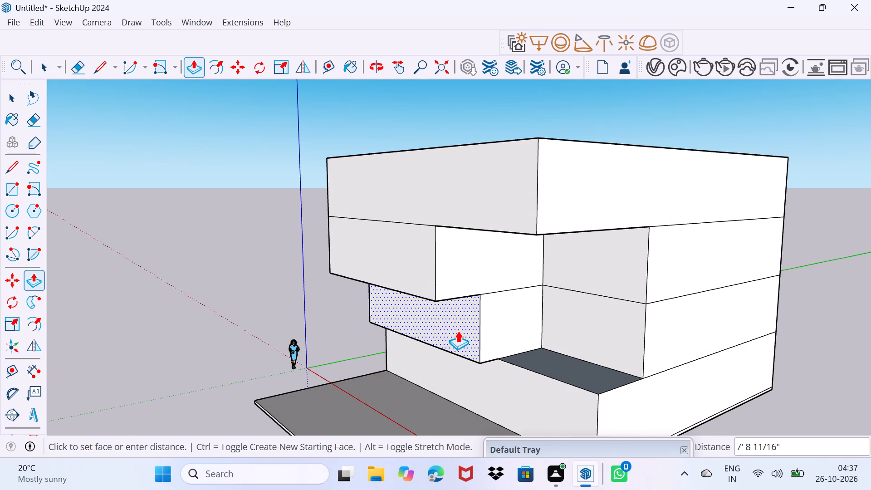
left_click(458, 331)
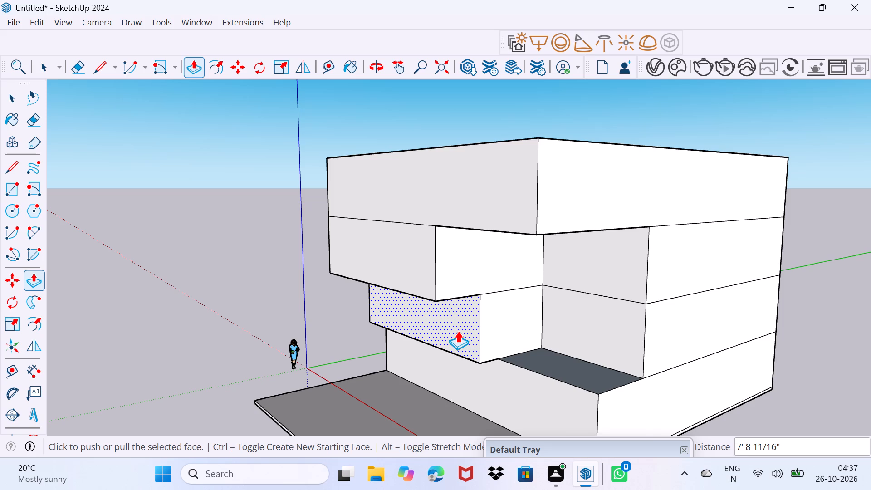
left_click(448, 333)
left_click(442, 335)
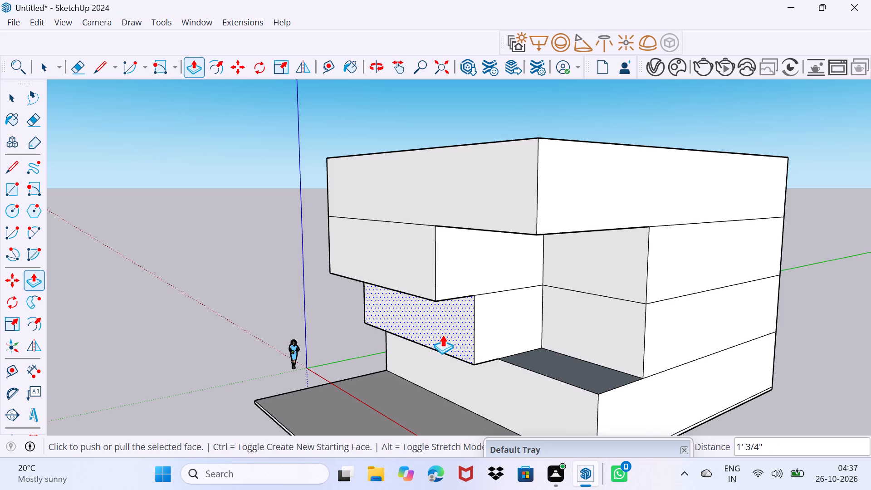
key("Escape")
Push/Pull the wider third-storey front panel inward, flush with the second-storey panel below it.
left_click(402, 263)
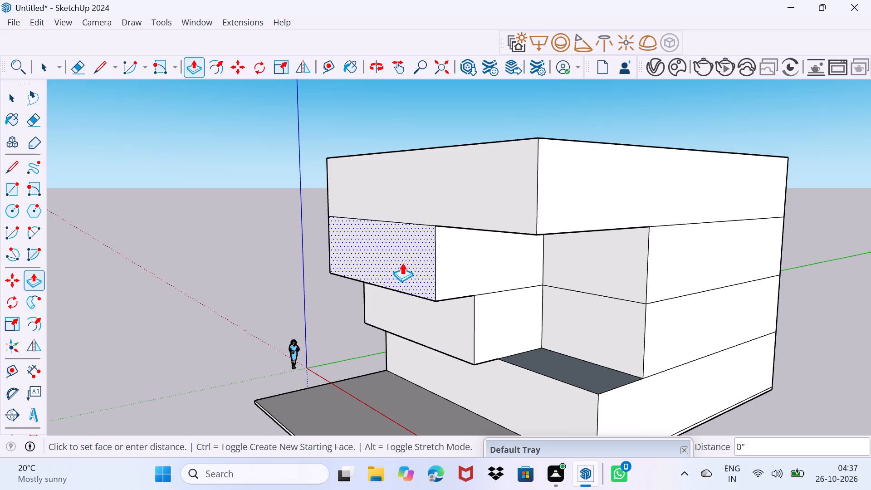
left_click(458, 311)
key("space")
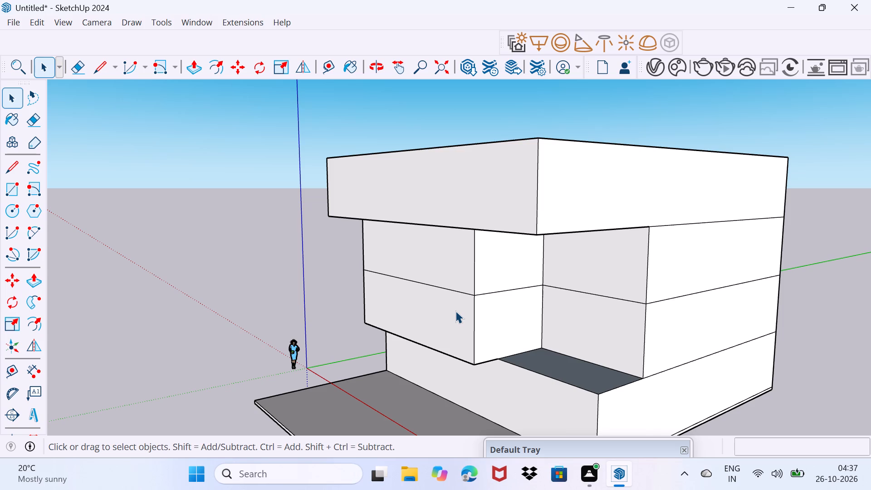
key("space")
Copy the top edge of the ground storey's front face, under the overhang, 7" downward.
middle_click_drag(432, 293, 689, 214)
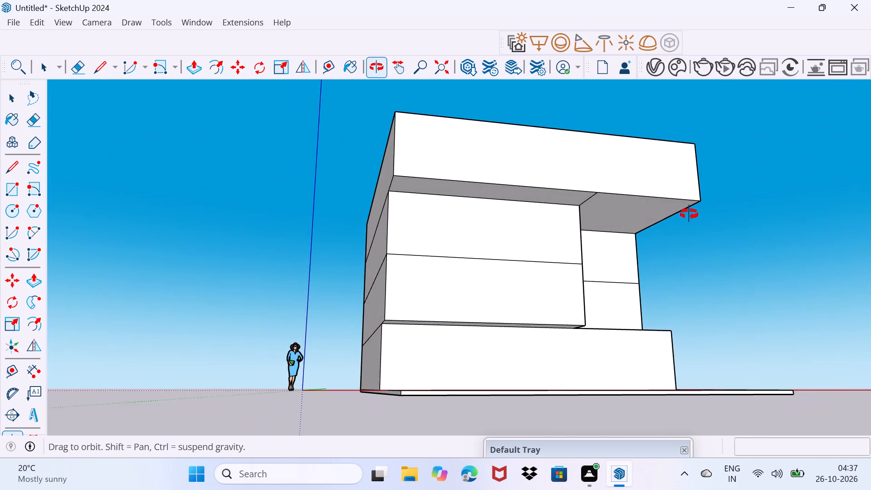
middle_click_drag(689, 214, 688, 215)
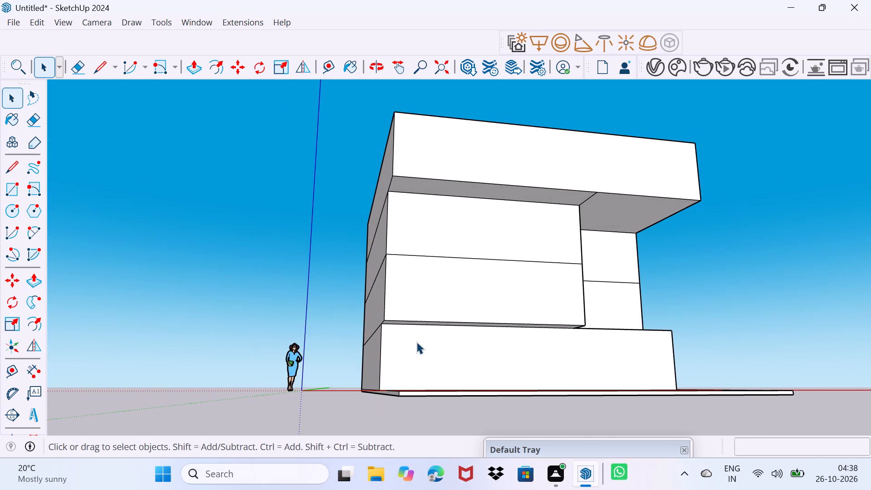
scroll(416, 342, "up", 11)
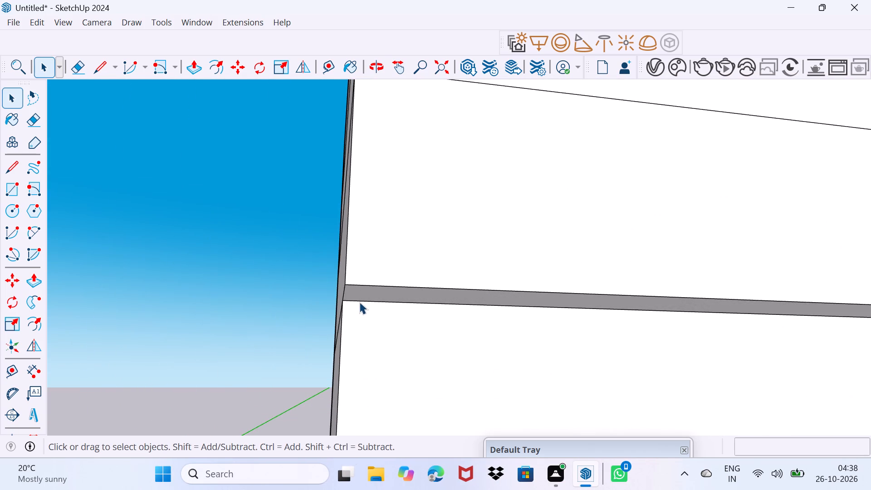
left_click(359, 302)
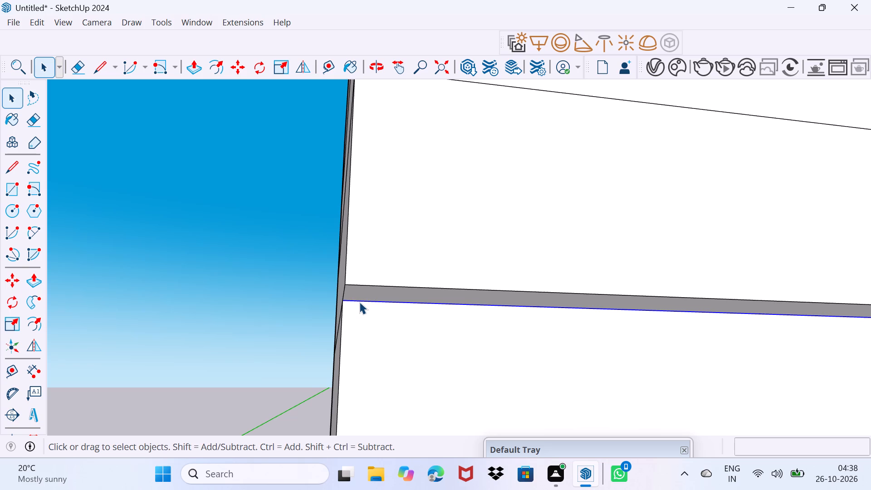
key("space")
type("m")
left_click(341, 302)
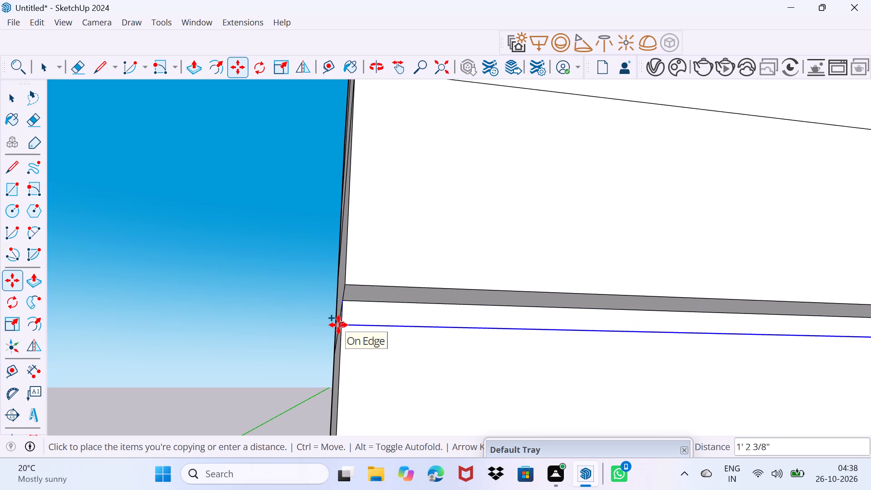
type("7\"")
key("Return")
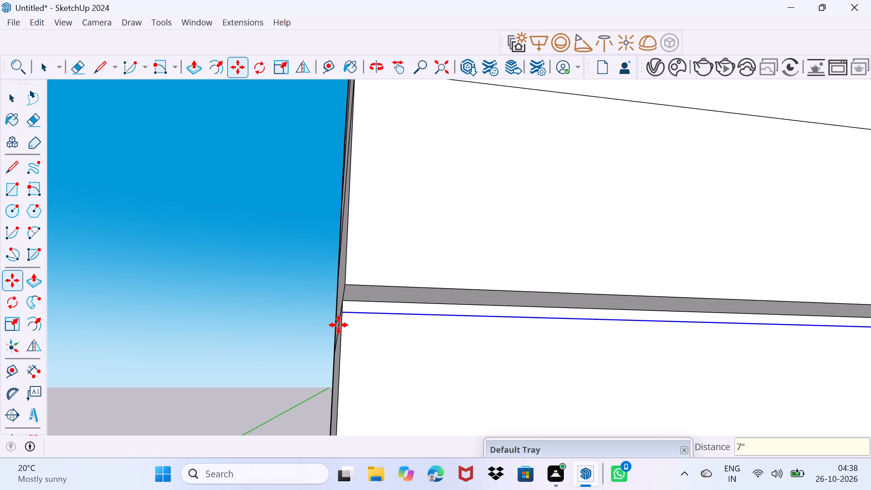
key("space")
Draw a line about 18' 3" long from the copied edge's free end to the far vertical edge of the ground-storey front.
left_click(362, 307)
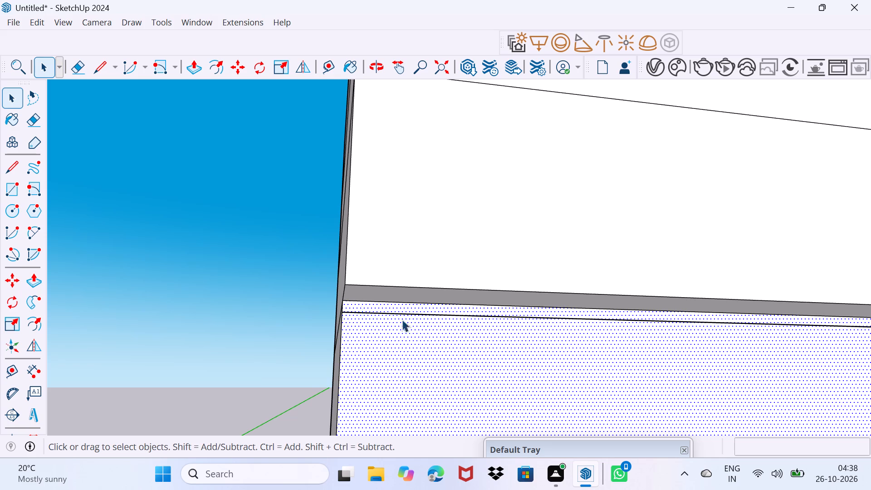
scroll(441, 323, "down", 9)
scroll(714, 356, "up", 1)
left_click_drag(700, 358, 715, 344)
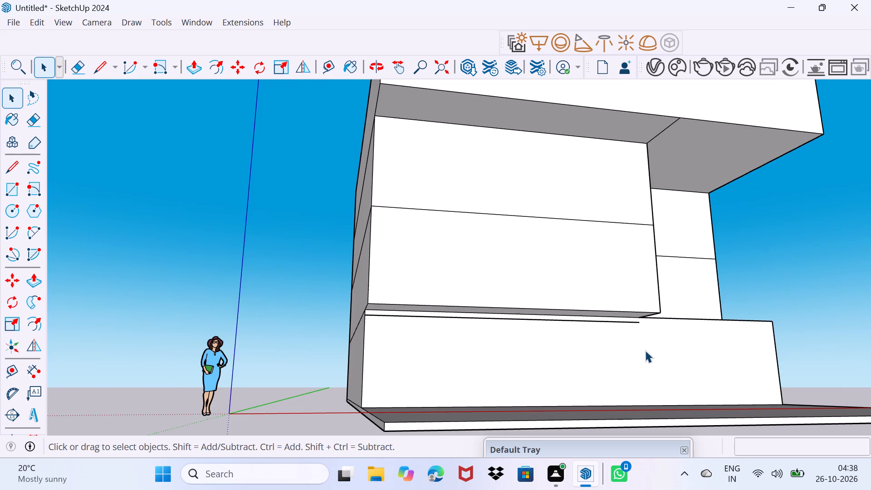
scroll(644, 350, "up", 3)
key("l")
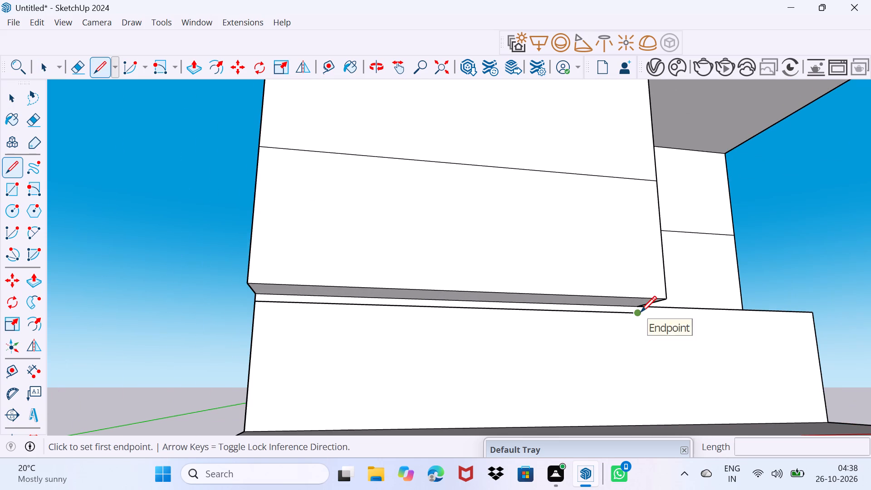
left_click(641, 312)
left_click(814, 324)
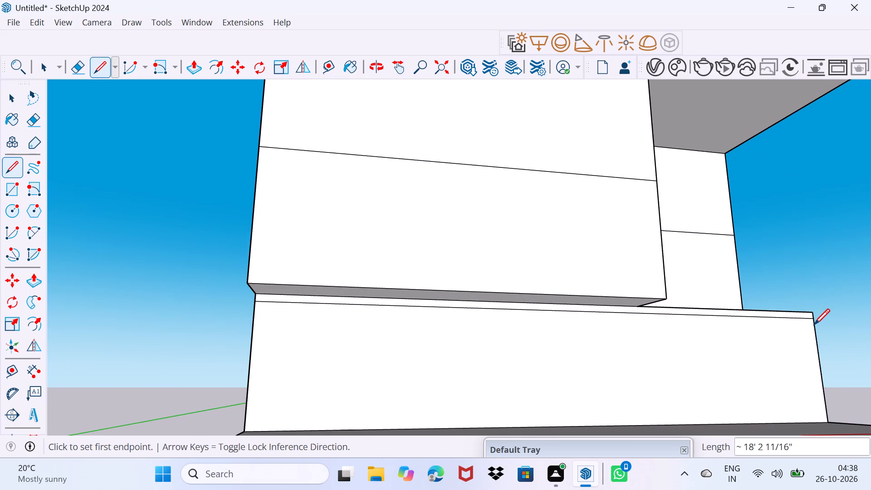
key("space")
Push/Pull the 7" strip atop the ground-storey front outward about 4' 6", and a further 20' 9" to align with the base slab's front edge.
scroll(636, 324, "up", 4)
scroll(522, 312, "up", 3)
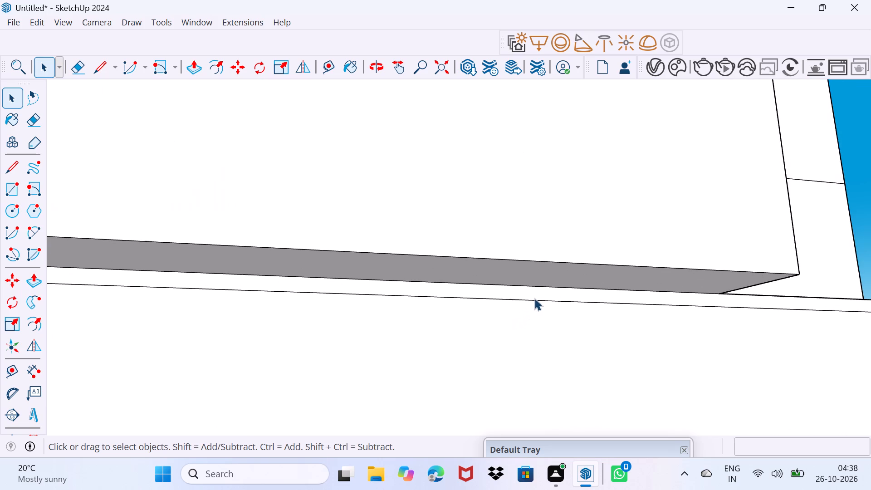
left_click(538, 293)
key("p")
left_click(538, 293)
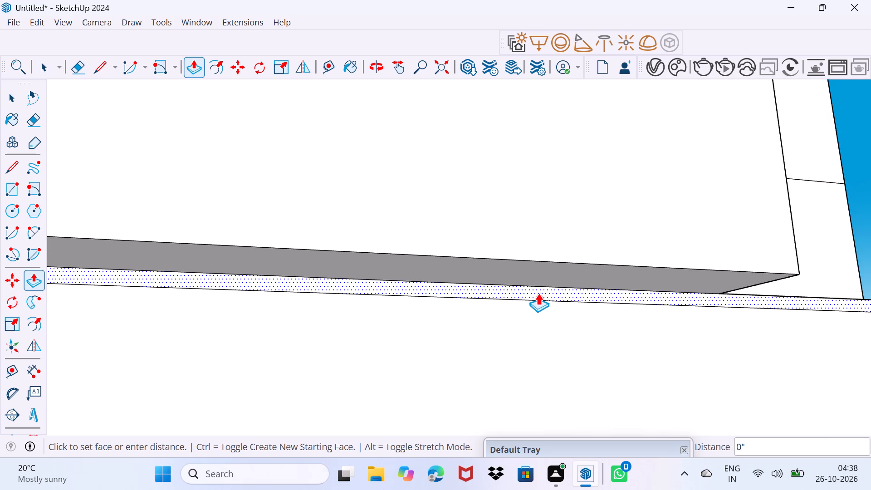
scroll(592, 279, "down", 14)
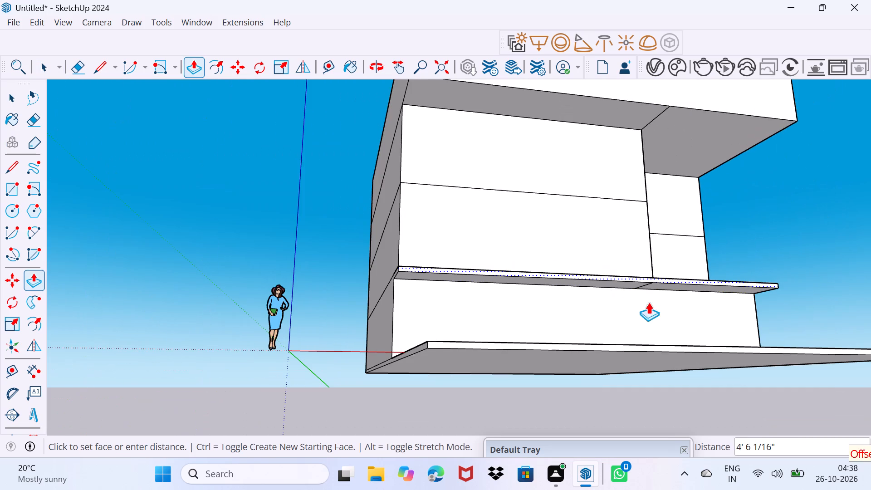
left_click(653, 348)
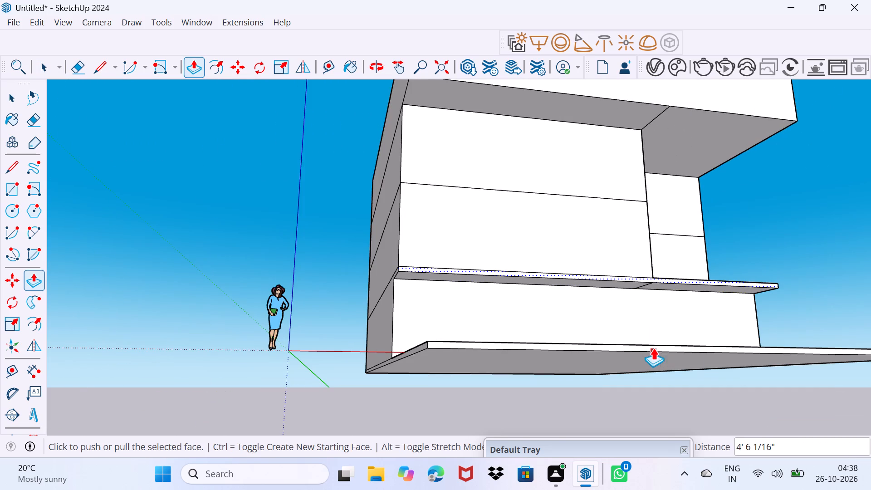
left_click(662, 278)
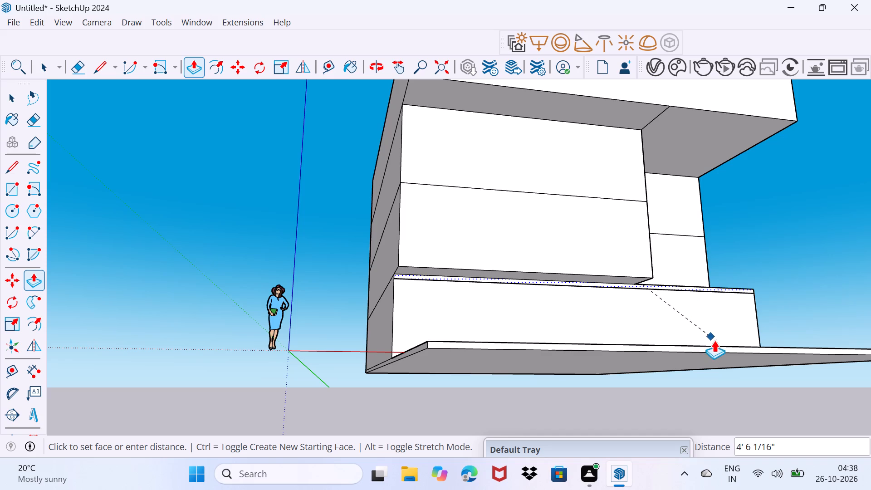
left_click(718, 347)
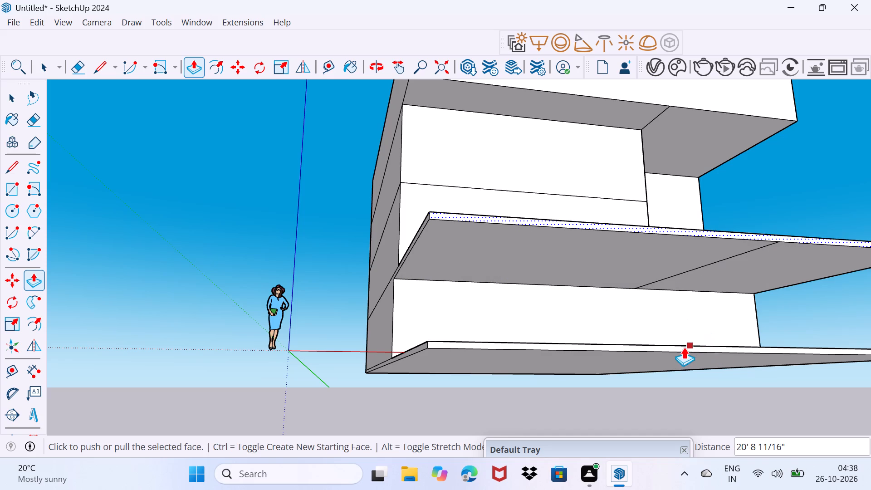
key("space")
Erase the seam line dividing the top surface of the projecting first-floor slab.
middle_click_drag(561, 323, 502, 425)
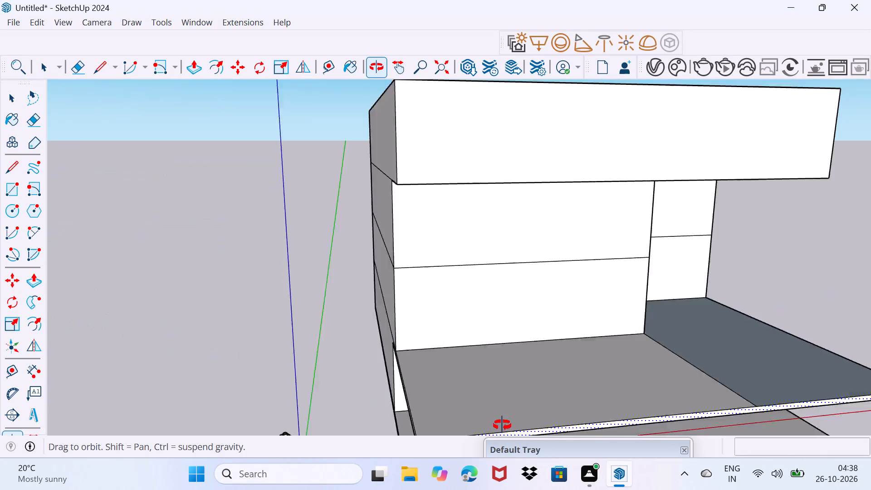
middle_click_drag(502, 425, 492, 430)
key("e")
left_click_drag(628, 390, 606, 392)
scroll(610, 390, "down", 14)
middle_click_drag(614, 414, 667, 365)
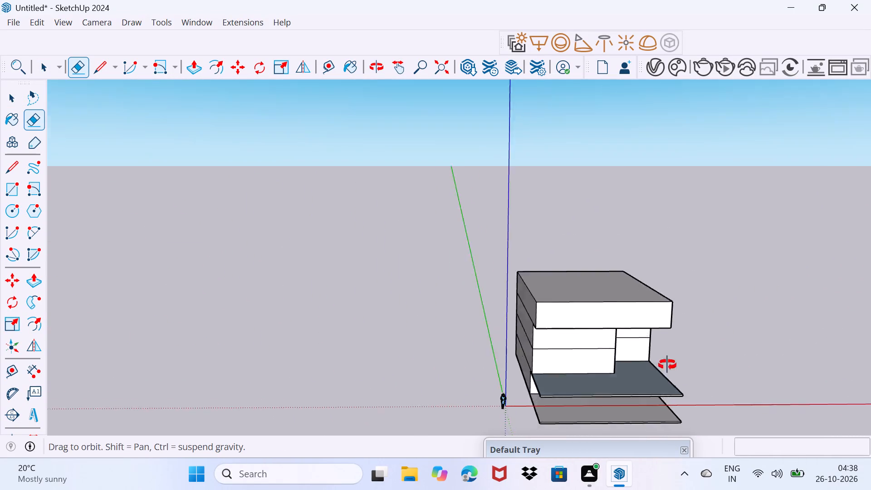
middle_click_drag(667, 365, 700, 331)
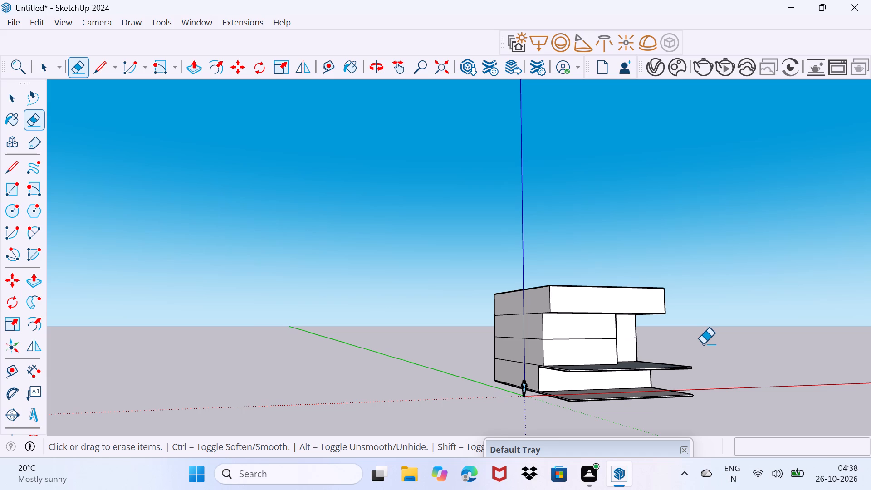
key("space")
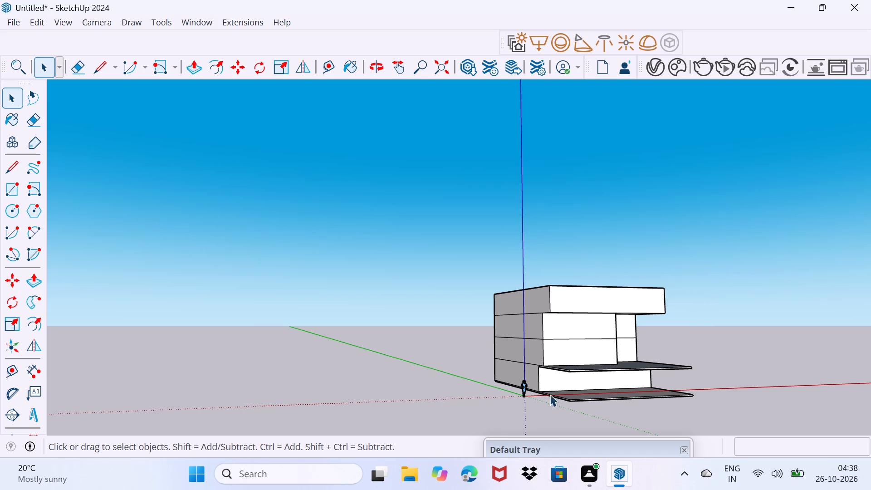
Push/Pull the wider front face of the storey directly above the first-floor slab outward about 6' 7".
scroll(627, 331, "up", 7)
middle_click_drag(558, 425, 549, 431)
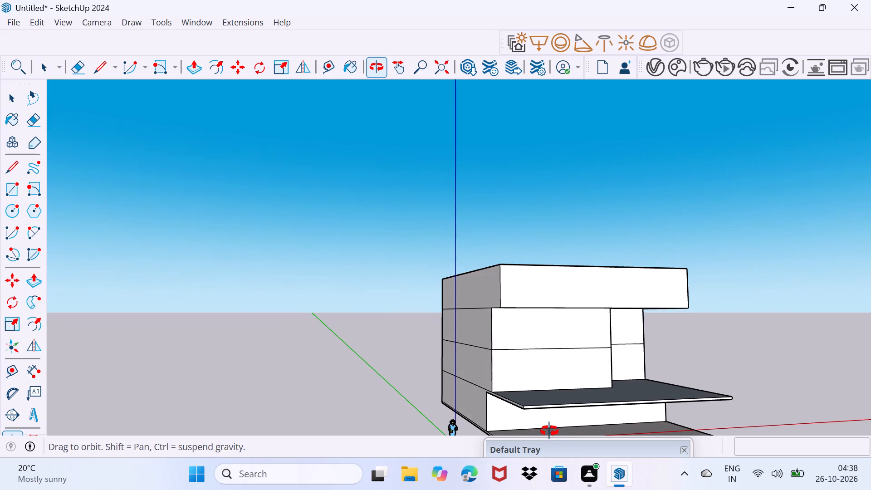
middle_click_drag(549, 431, 540, 423)
scroll(570, 366, "up", 2)
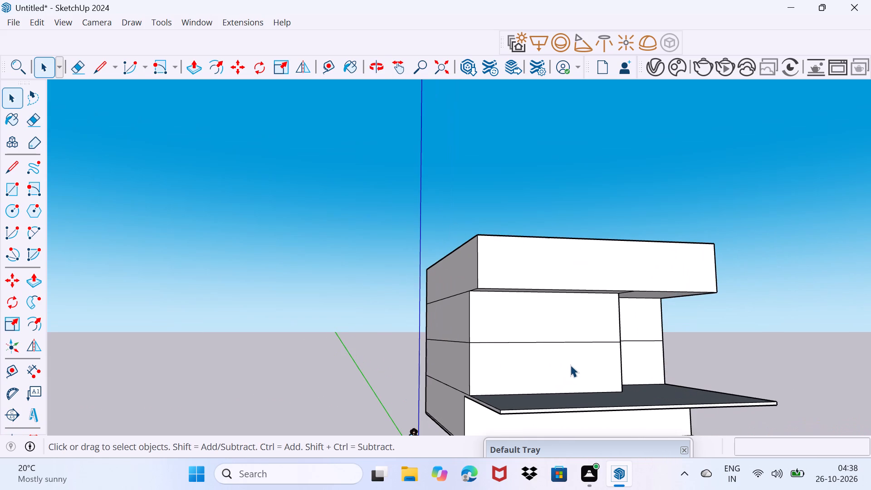
left_click(570, 365)
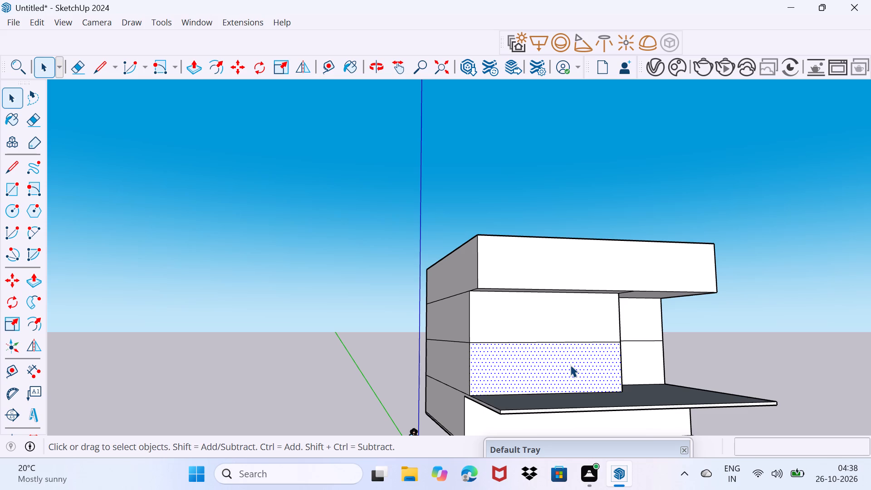
key("p")
left_click(570, 365)
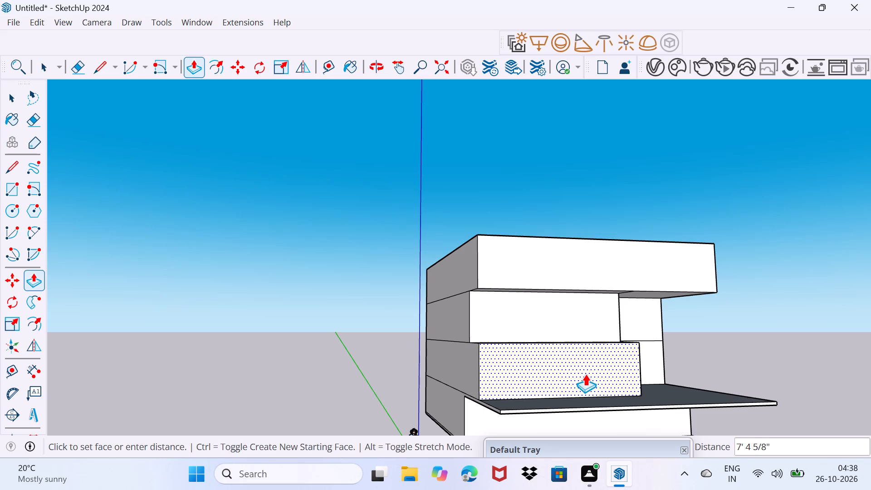
left_click(583, 374)
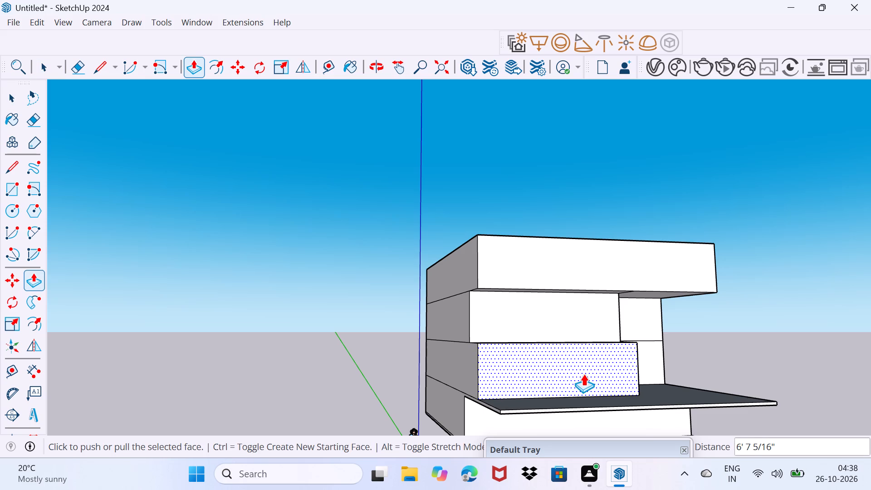
key("space")
Push/Pull the wider front face of the storey below the top block outward, flush with the face beneath it.
left_click(554, 313)
key("p")
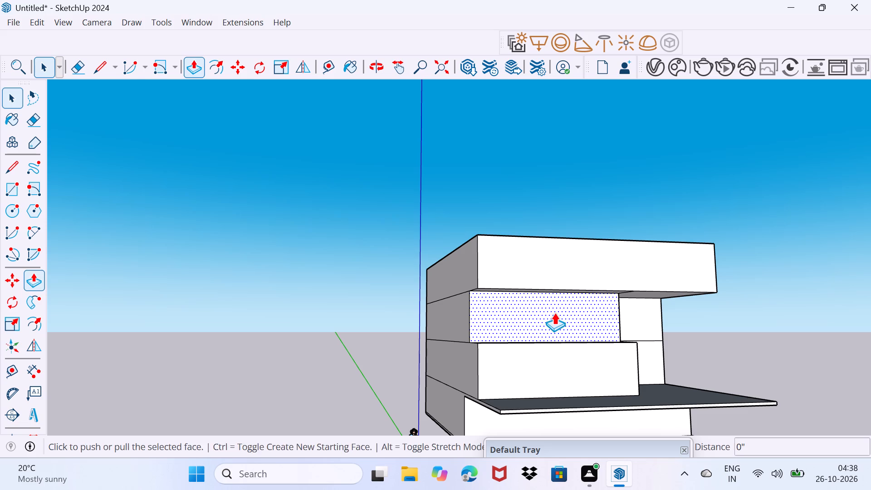
left_click(554, 313)
left_click(574, 366)
key("space")
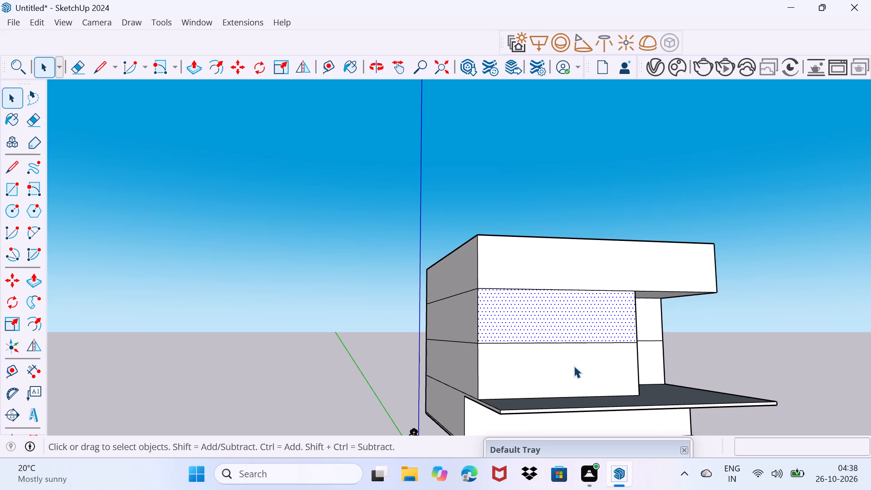
key("Escape")
left_click_drag(559, 370, 568, 356)
Push/Pull the wider front face directly above the first-floor slab inward 20' 4 3/8", flush with the recessed wall beside it.
scroll(544, 365, "up", 3)
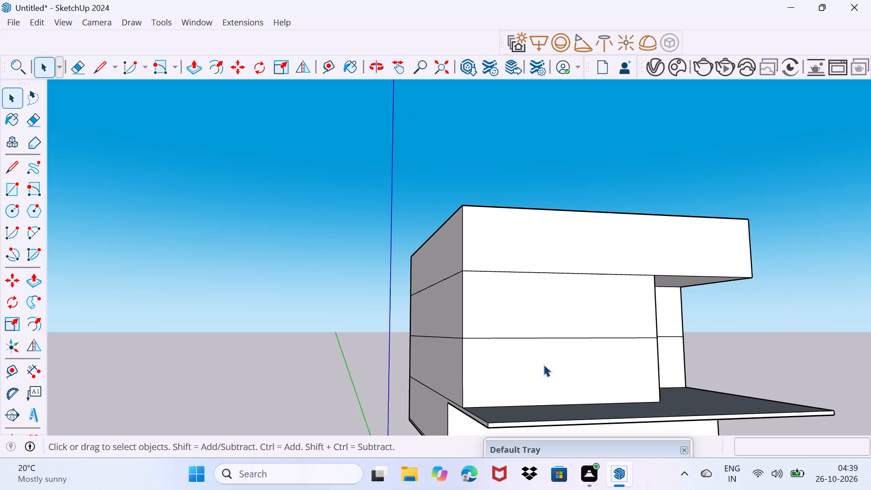
middle_click_drag(543, 364, 555, 357)
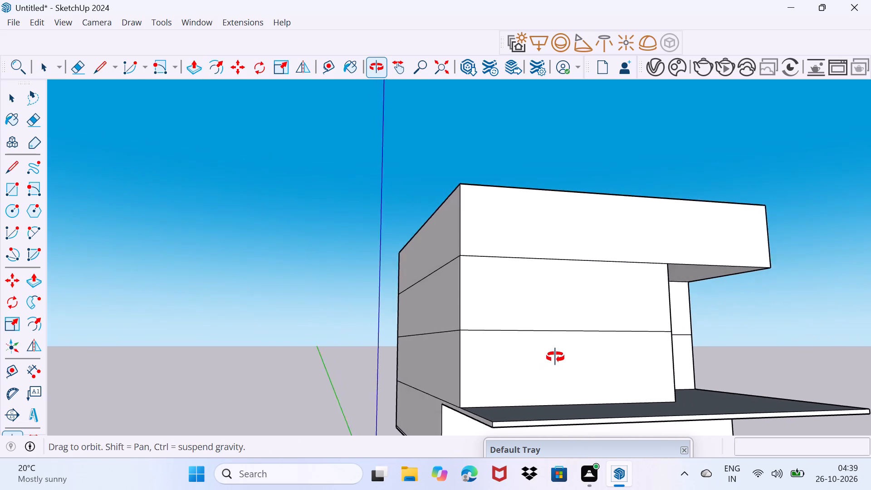
middle_click_drag(555, 357, 565, 354)
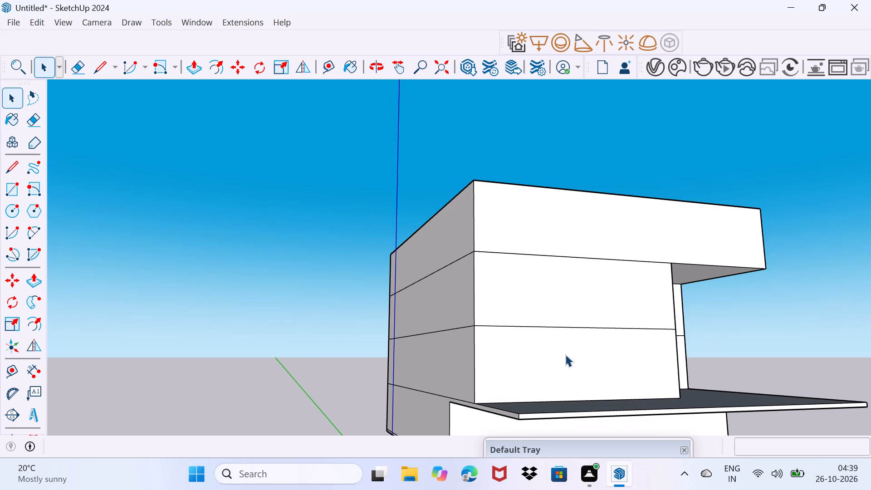
left_click(565, 354)
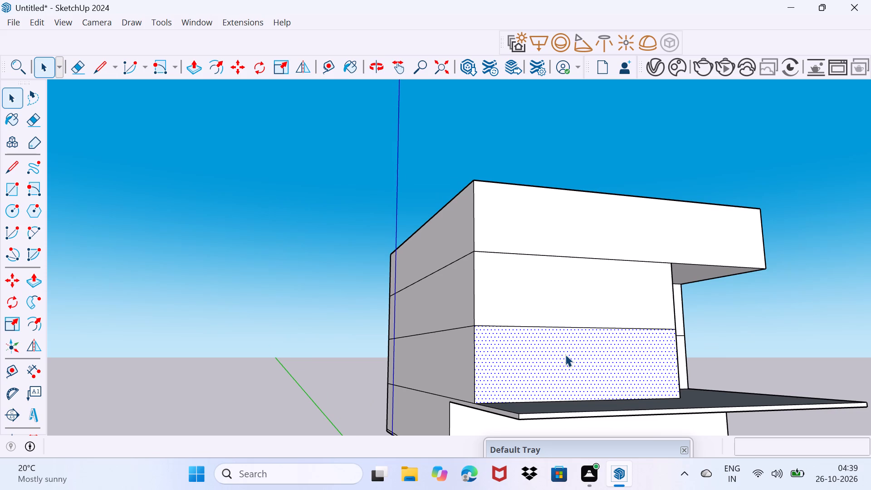
left_click_drag(541, 379, 561, 353)
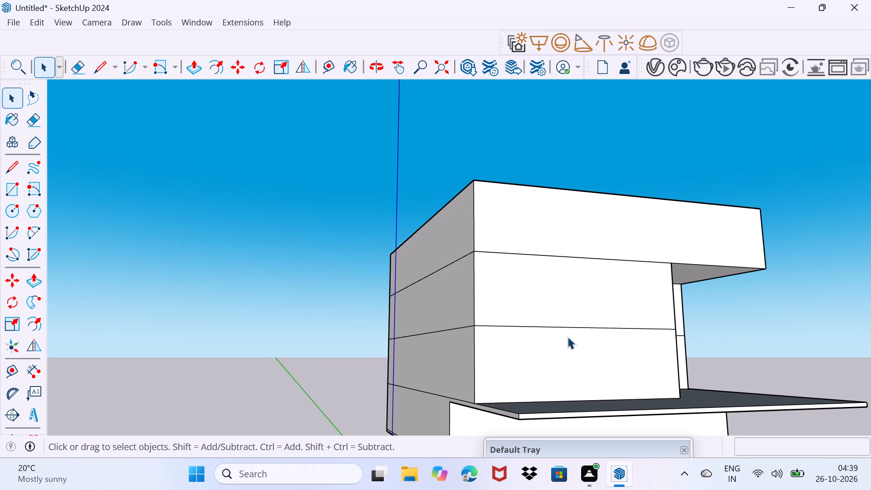
middle_click_drag(627, 348, 491, 358)
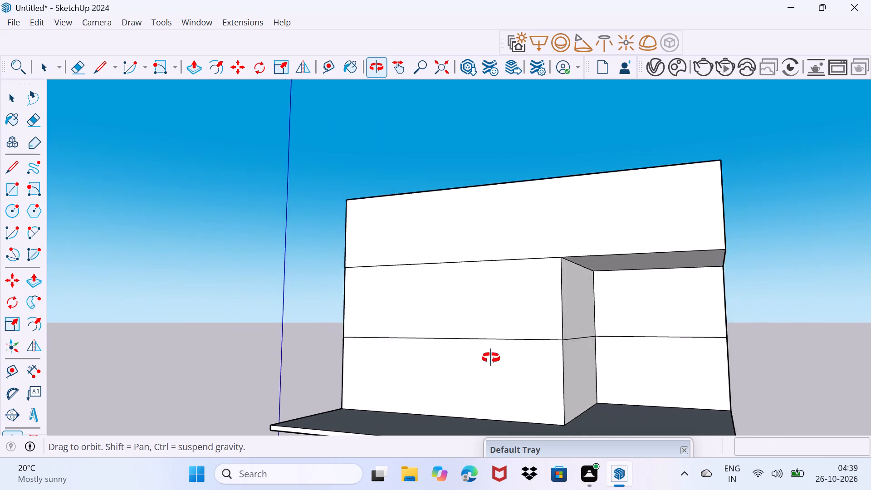
middle_click_drag(491, 358, 484, 357)
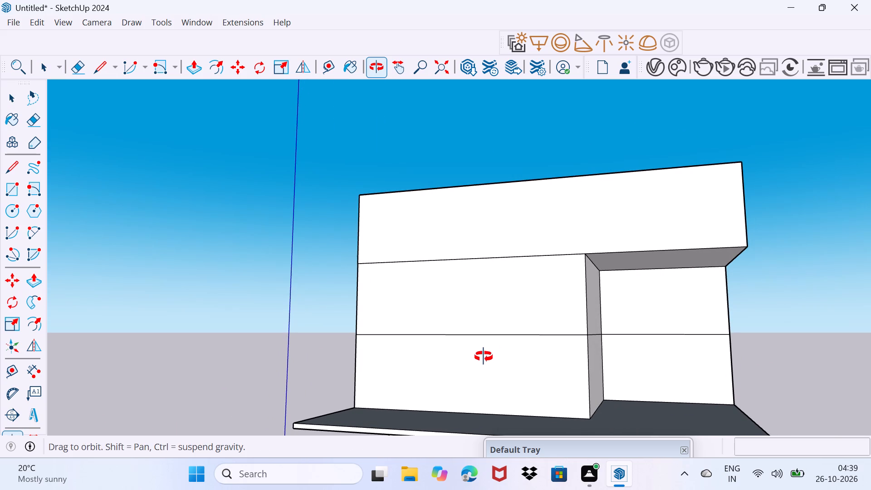
middle_click_drag(484, 357, 484, 358)
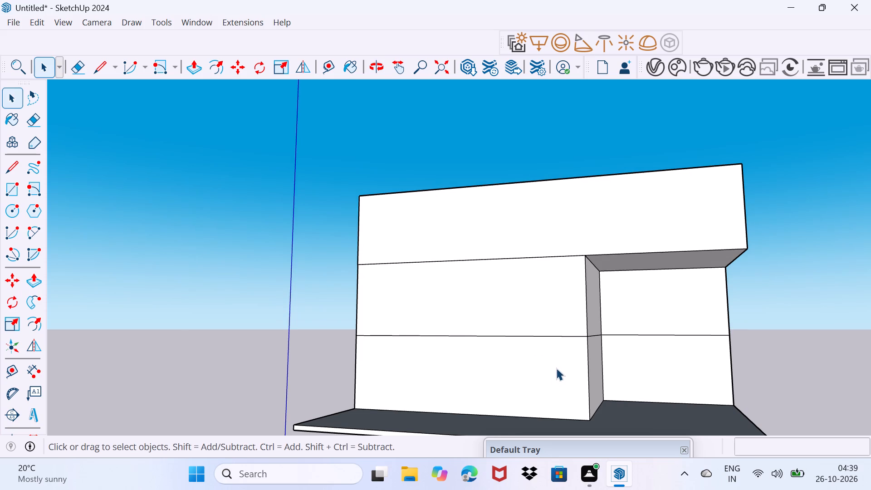
middle_click_drag(439, 371, 497, 394)
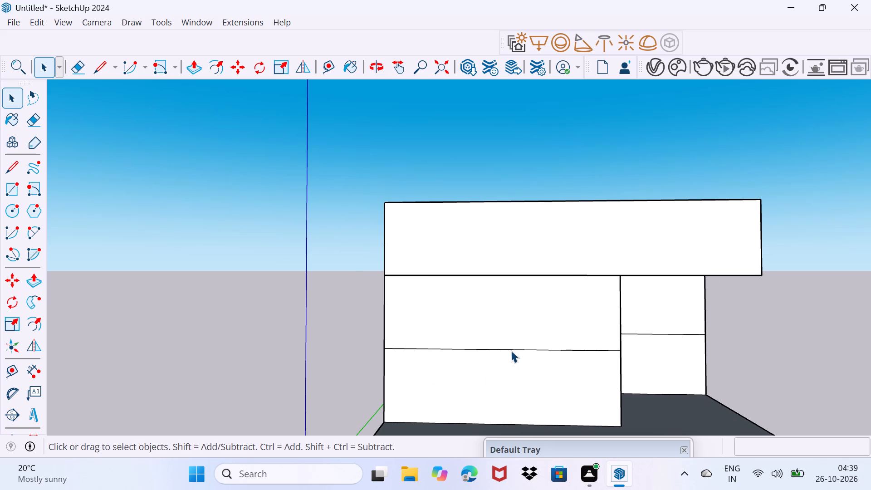
left_click(569, 389)
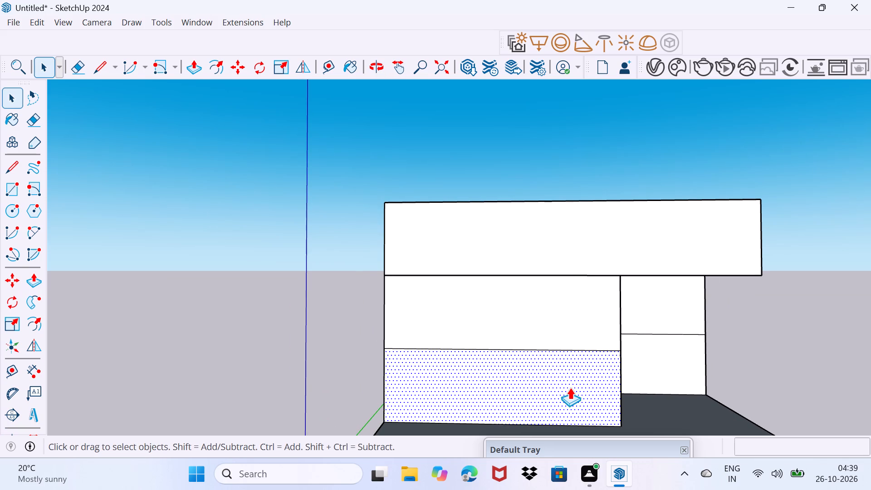
key("p")
left_click(570, 387)
left_click(661, 349)
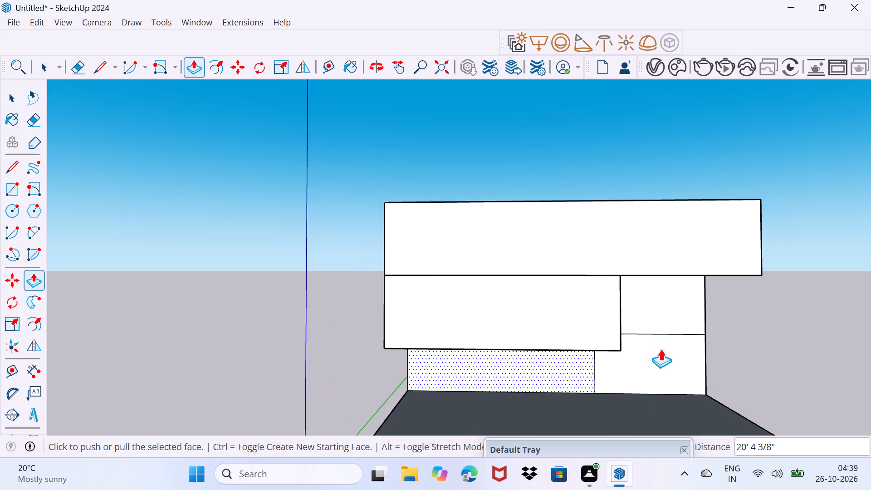
middle_click_drag(594, 385, 633, 333)
key("space")
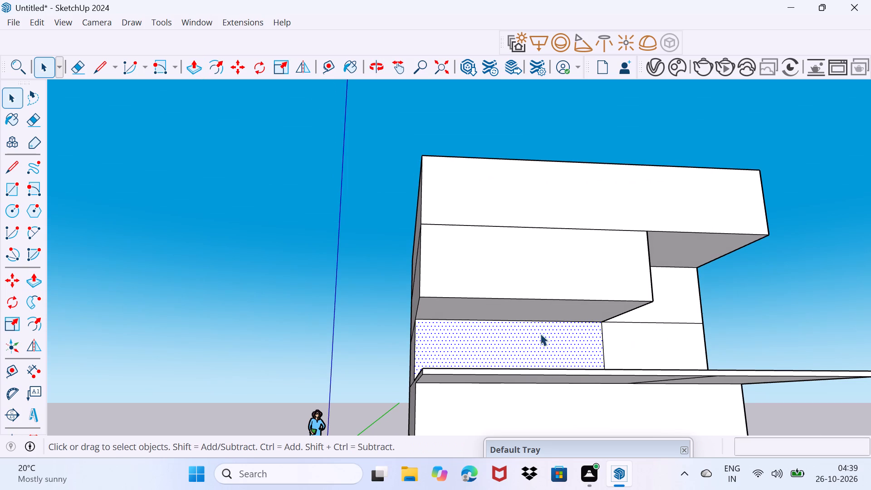
Copy both top edges of the recessed front wall above the first-floor slab 8" downward.
left_click_drag(540, 333, 571, 310)
scroll(547, 330, "up", 2)
left_click(550, 320)
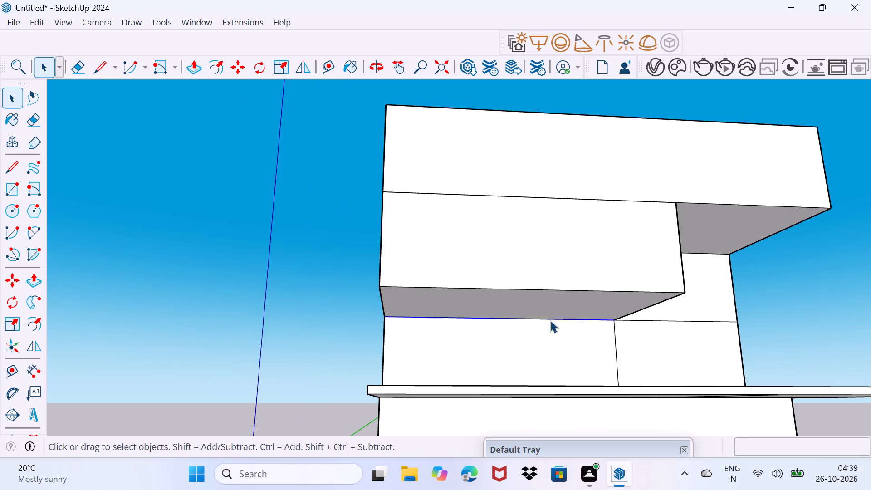
left_click(641, 320, "ctrl")
key("m")
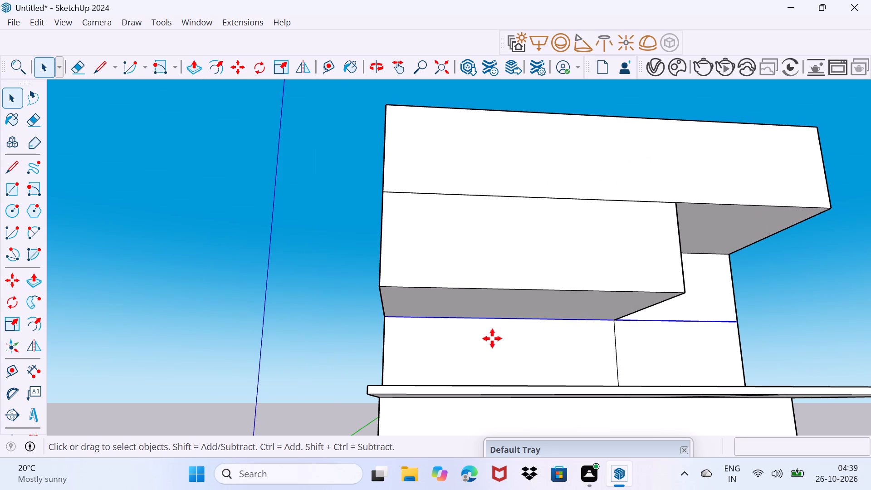
left_click(388, 316)
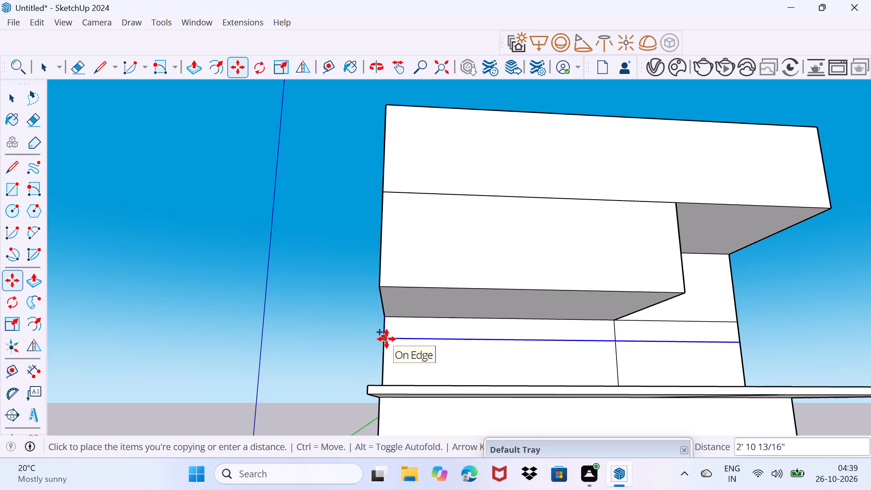
key("8")
key("shift+quotedbl")
key("Return")
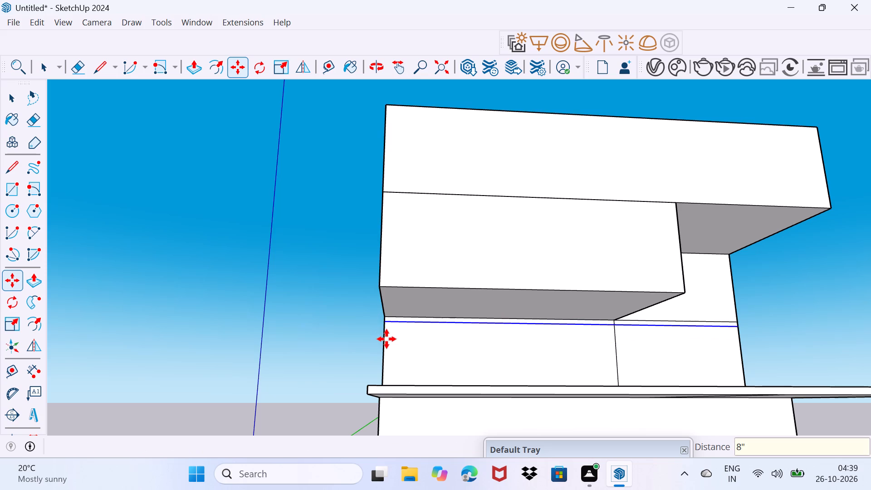
key("space")
Erase the short vertical segment dividing the 8" strip at the top of the recessed wall.
scroll(410, 371, "up", 1)
middle_click_drag(426, 358, 471, 386)
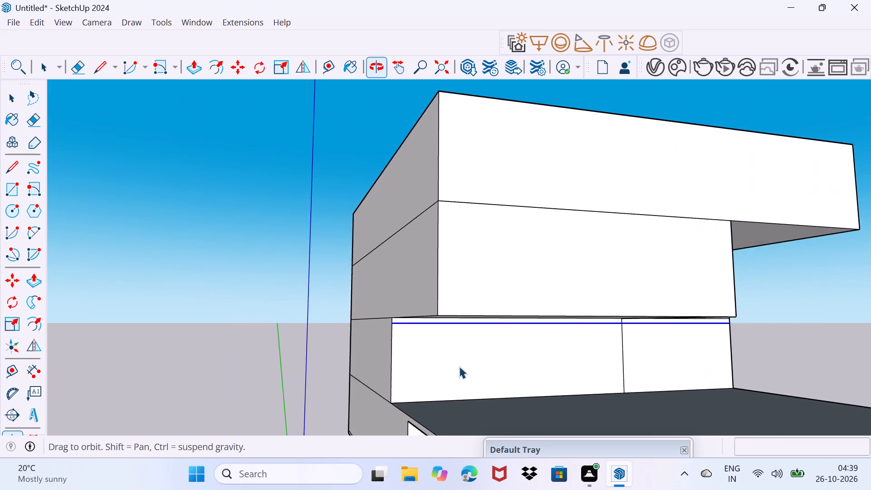
scroll(479, 336, "up", 3)
scroll(677, 317, "up", 7)
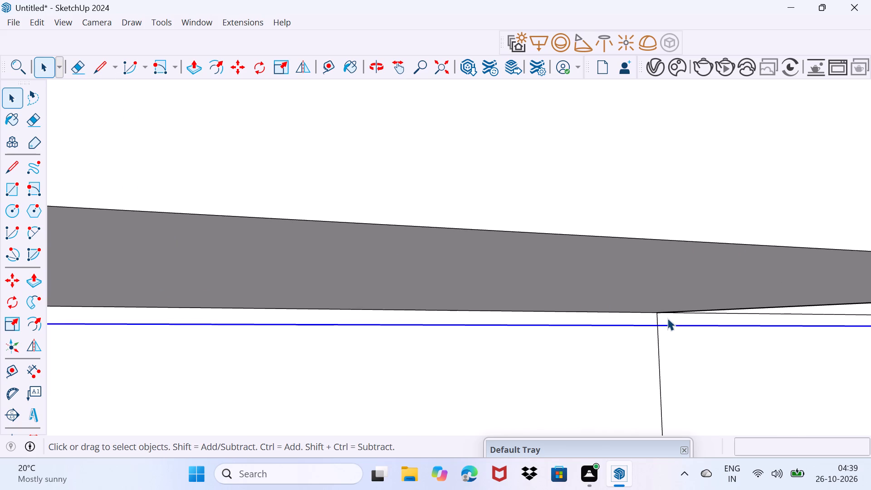
key("e")
scroll(647, 325, "up", 3)
left_click(661, 316)
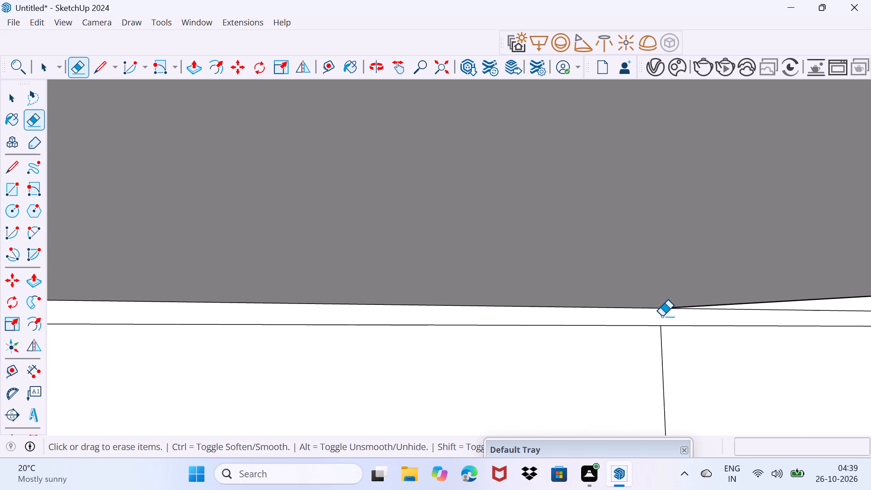
scroll(655, 318, "down", 2)
key("space")
Push/Pull the 8" strip outward 20' 4 3/8", and a further 14' 1 3/8" to align with the first-floor slab's front edge.
left_click(629, 314)
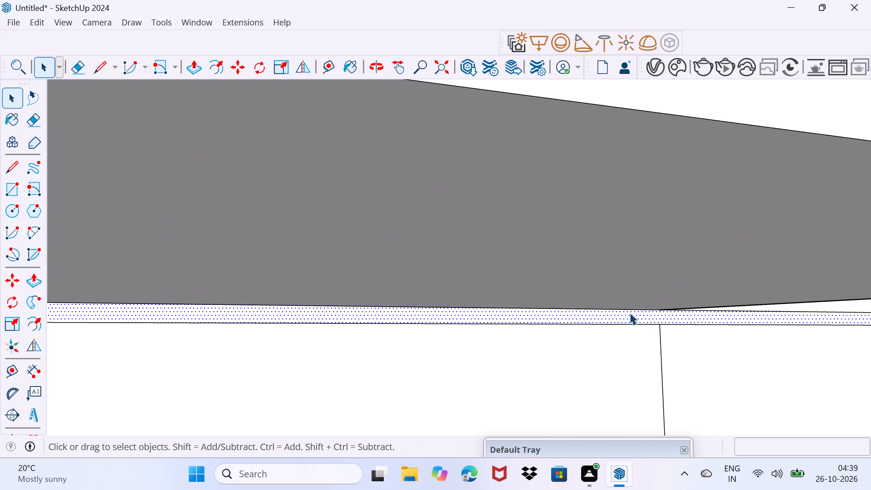
key("p")
left_click(630, 312)
scroll(685, 347, "down", 5)
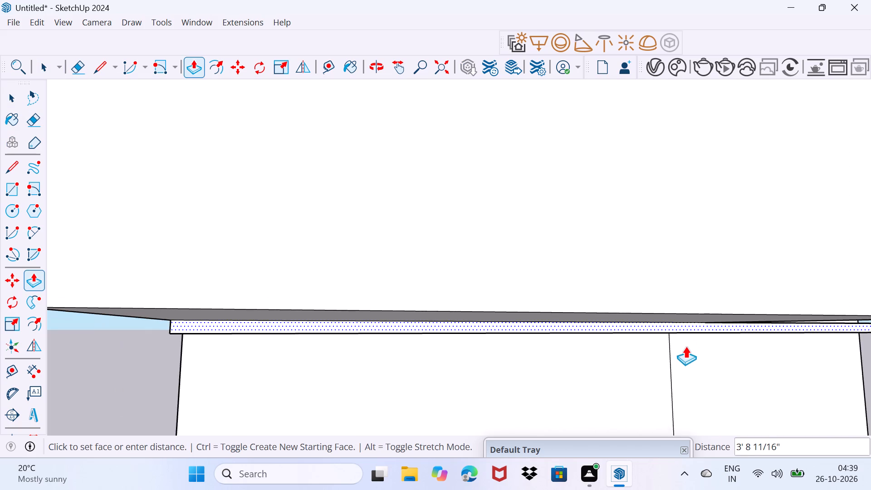
scroll(762, 346, "down", 11)
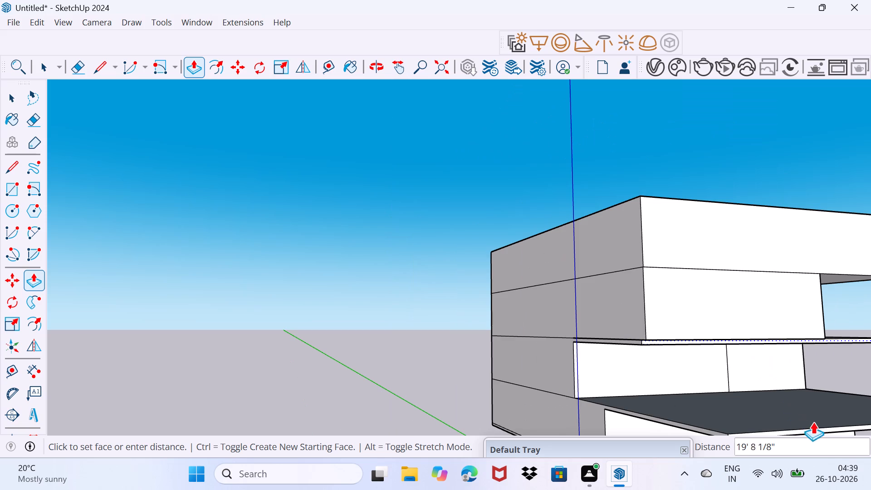
left_click(838, 425)
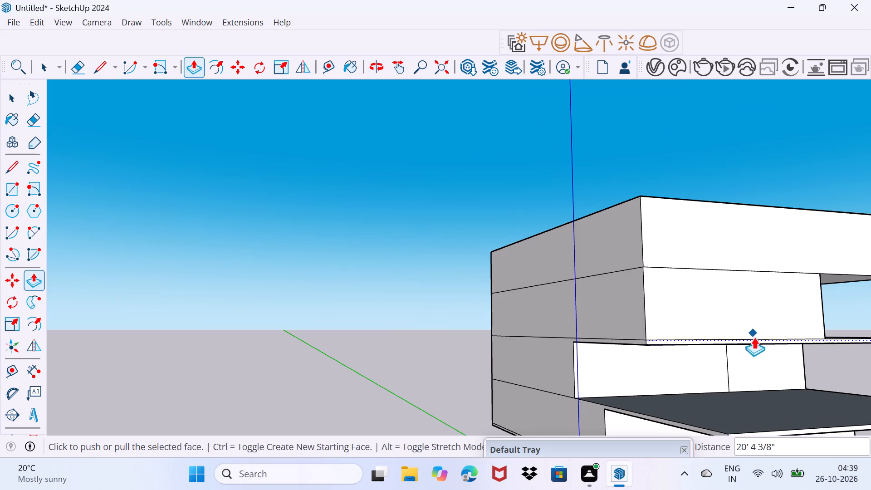
left_click(754, 338)
scroll(841, 434, "down", 1)
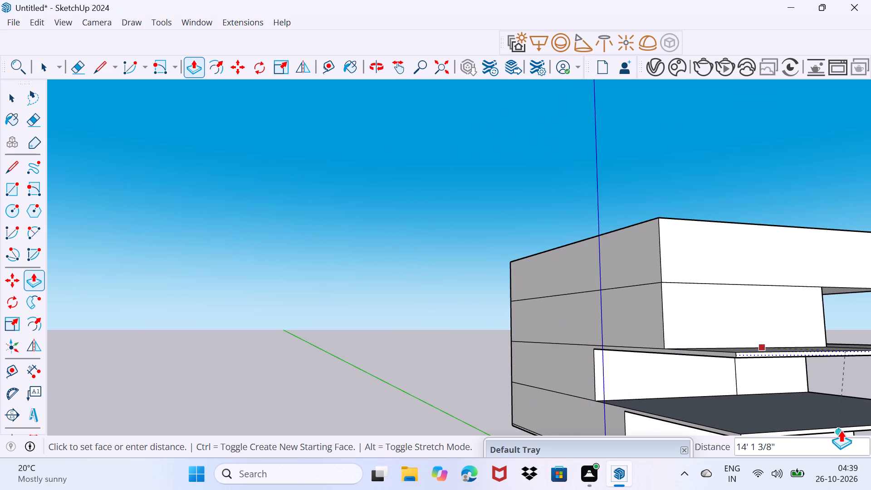
left_click(841, 428)
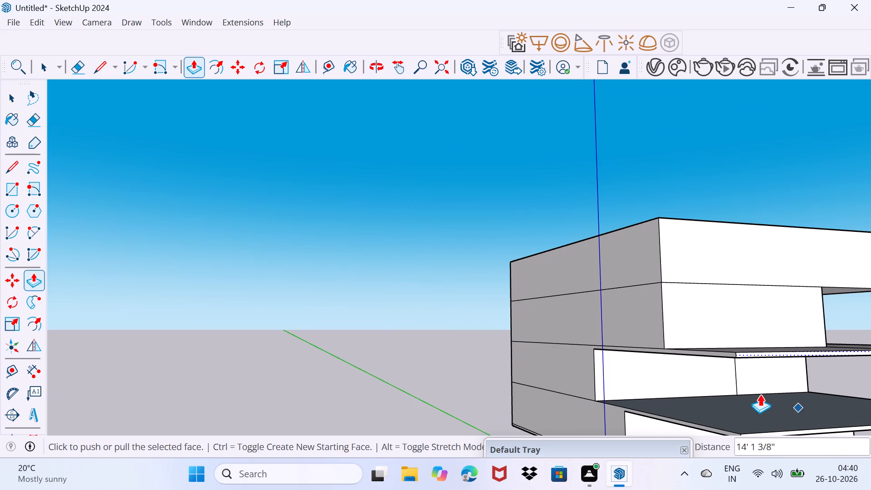
key("space")
Push/Pull the wider front face between the two projecting slabs outward 20' 4 3/8", flush with the storey above.
middle_click_drag(742, 392, 749, 388)
left_click_drag(729, 393, 746, 376)
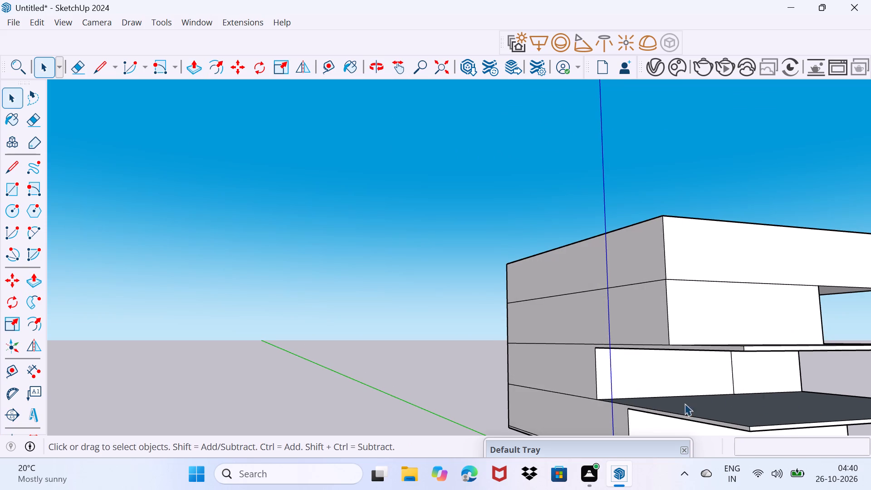
scroll(633, 352, "up", 2)
left_click(645, 377)
scroll(646, 375, "down", 8)
scroll(645, 372, "up", 2)
key("p")
left_click(645, 372)
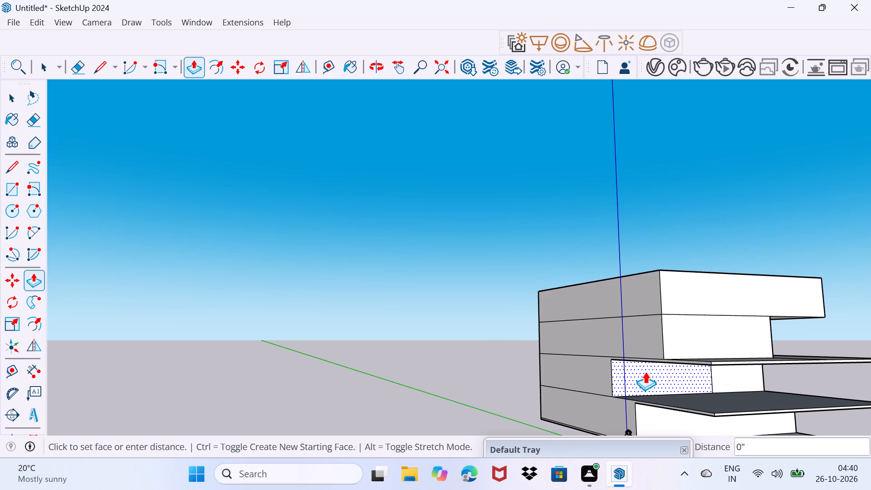
left_click(678, 335)
key("space")
left_click_drag(671, 368, 679, 354)
middle_click_drag(697, 343, 685, 348)
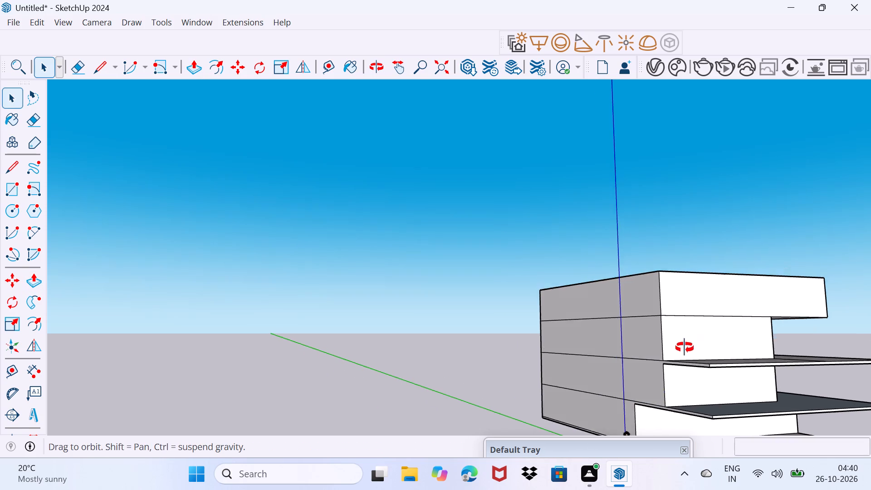
Erase the leftover line dividing the top face of the second-floor slab at the recessed corner.
middle_click_drag(685, 348, 504, 353)
scroll(736, 402, "up", 1)
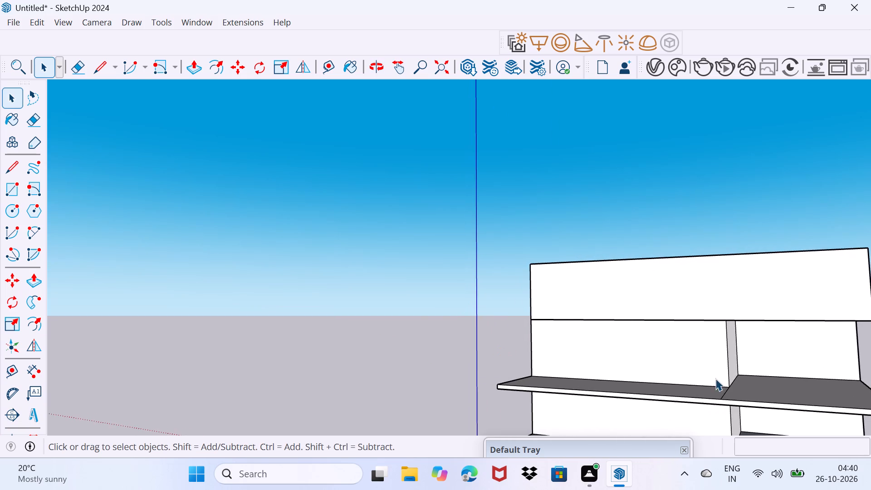
scroll(715, 378, "up", 2)
middle_click_drag(715, 371, 733, 385)
scroll(723, 407, "up", 3)
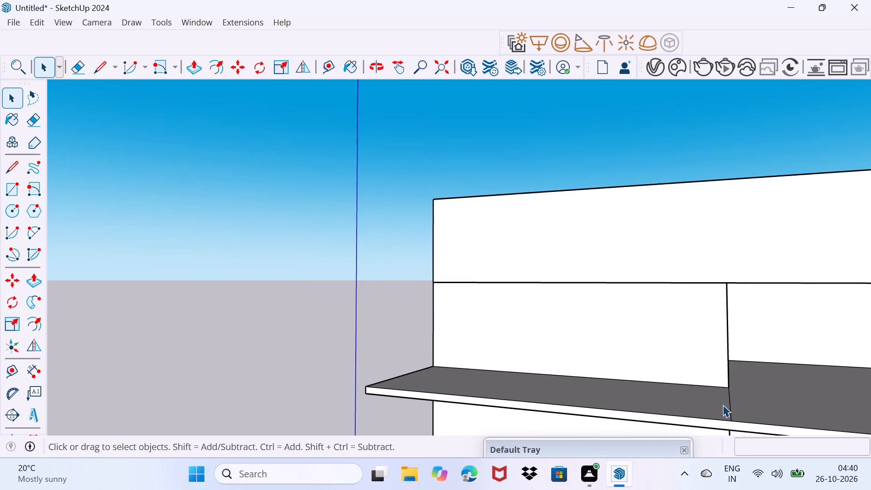
key("e")
left_click(730, 396)
Erase the dividing lines on the undersides of the second-floor and first-floor slabs.
scroll(728, 399, "down", 6)
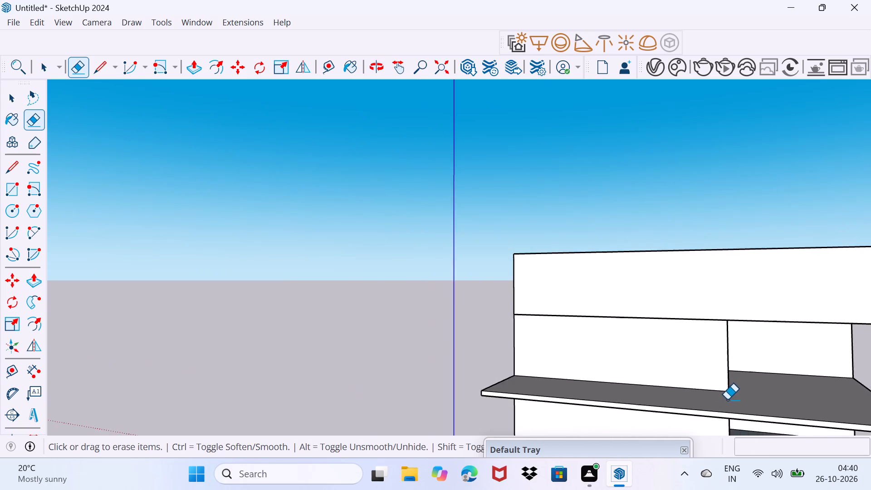
scroll(727, 400, "down", 3)
middle_click_drag(726, 428, 749, 335)
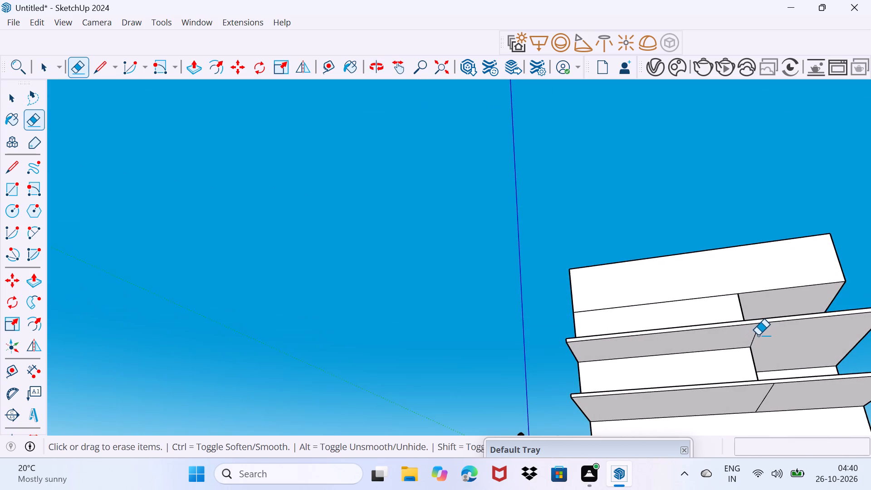
left_click(758, 334)
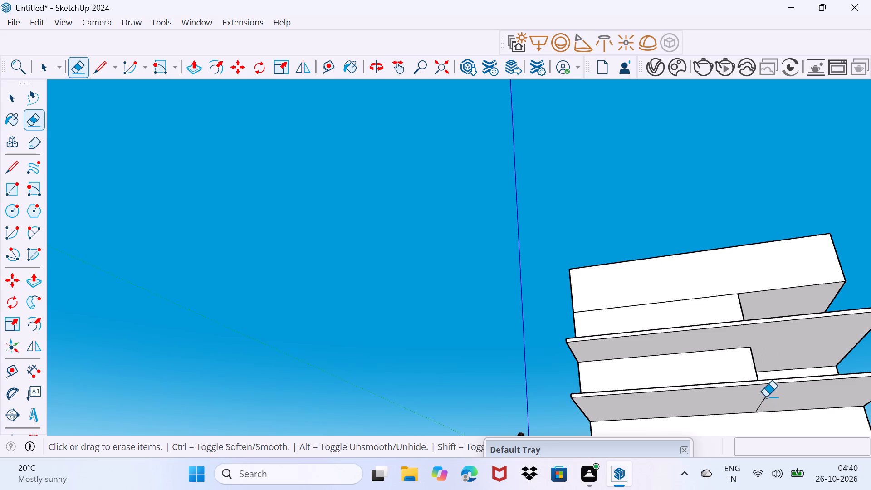
left_click(766, 397)
Examine the building mass and its projecting slabs from several angles.
middle_click_drag(751, 372, 797, 446)
middle_click_drag(644, 351, 724, 372)
scroll(656, 365, "down", 1)
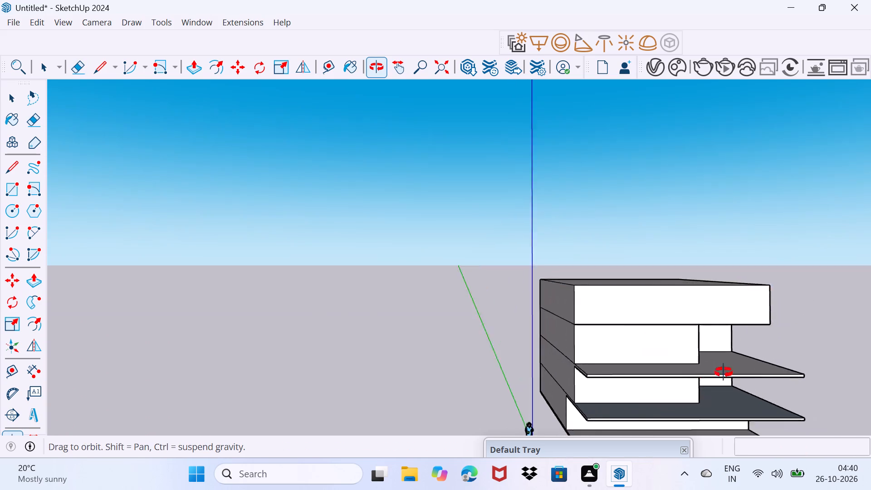
middle_click_drag(724, 372, 678, 357)
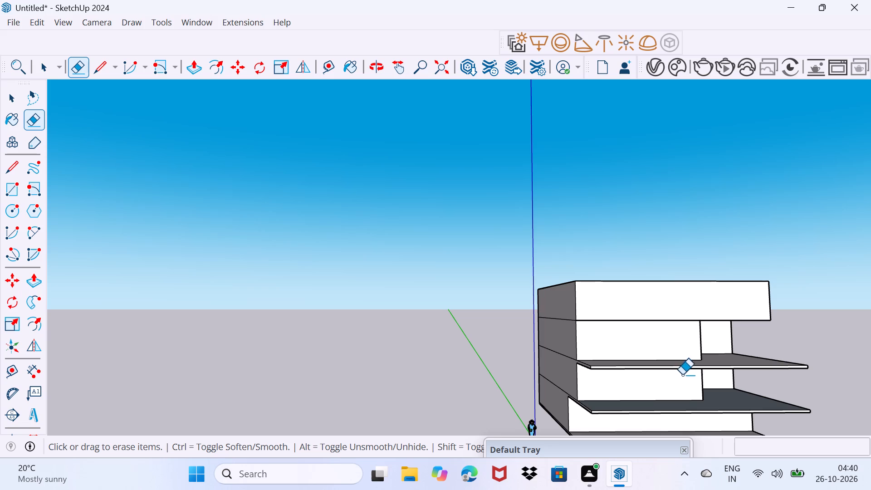
middle_click_drag(733, 404, 725, 375)
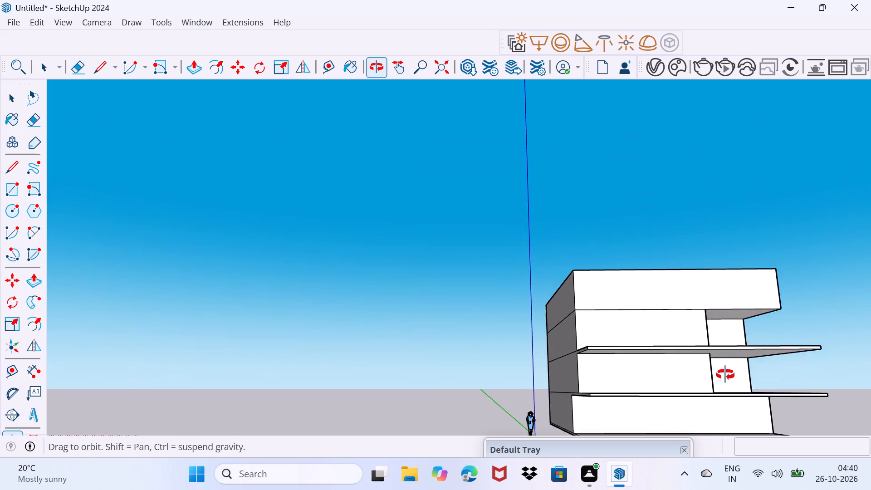
middle_click_drag(725, 375, 735, 377)
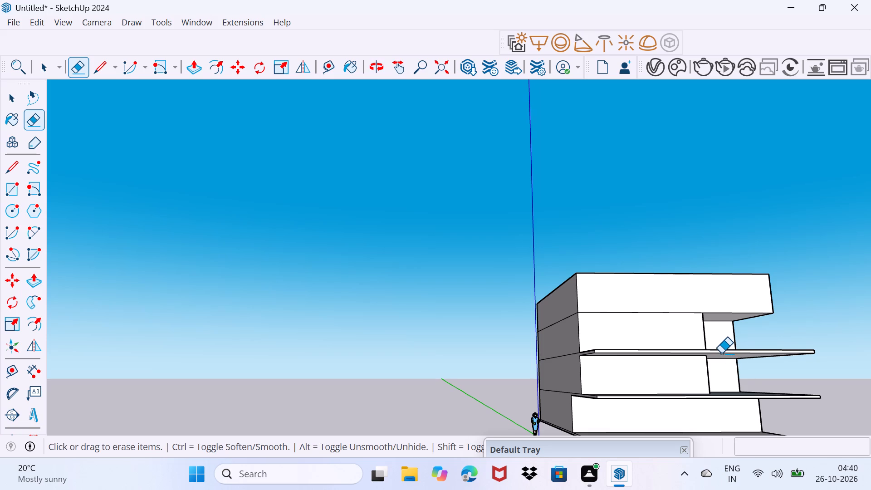
scroll(603, 333, "up", 1)
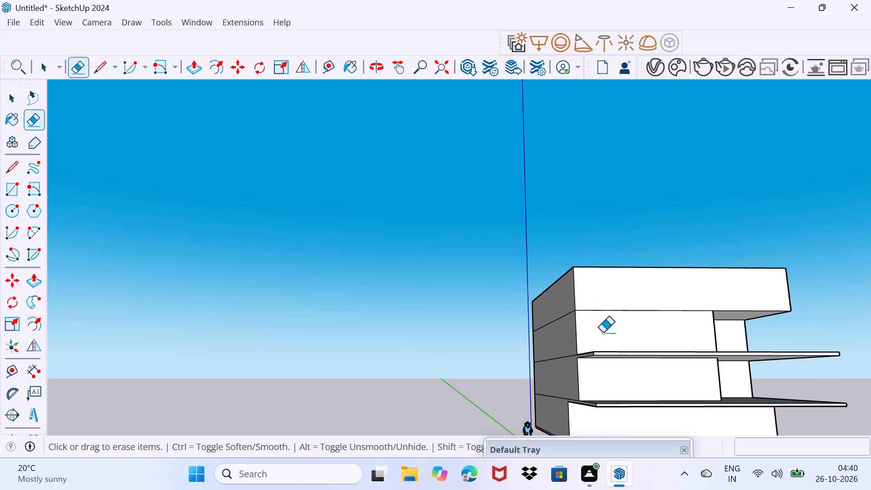
middle_click_drag(662, 343, 682, 396)
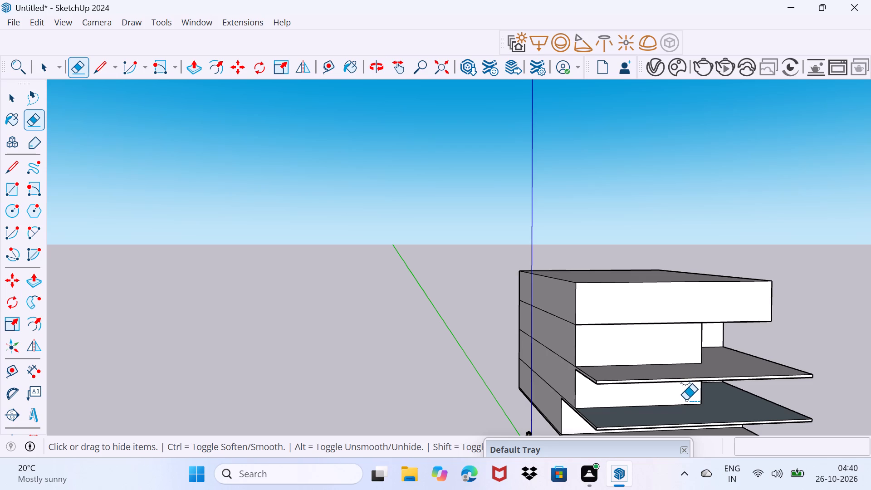
key("space")
middle_click_drag(681, 410, 608, 338, "shift")
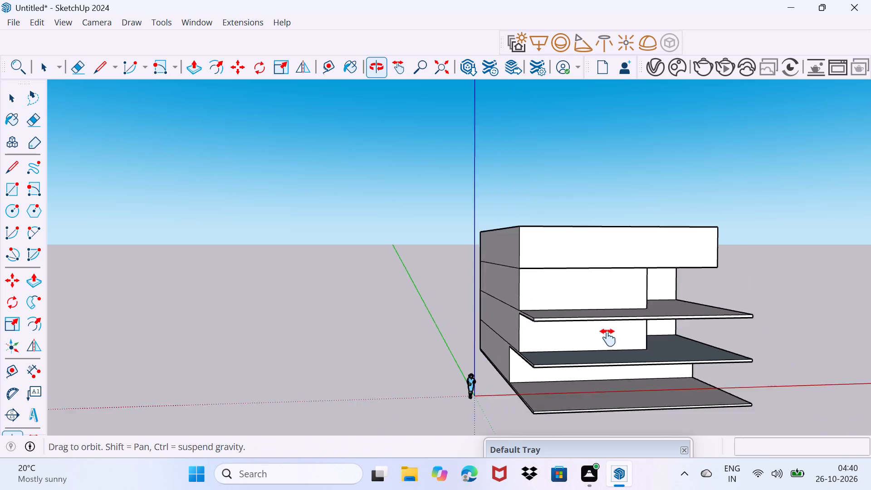
middle_click_drag(608, 338, 568, 318, "shift")
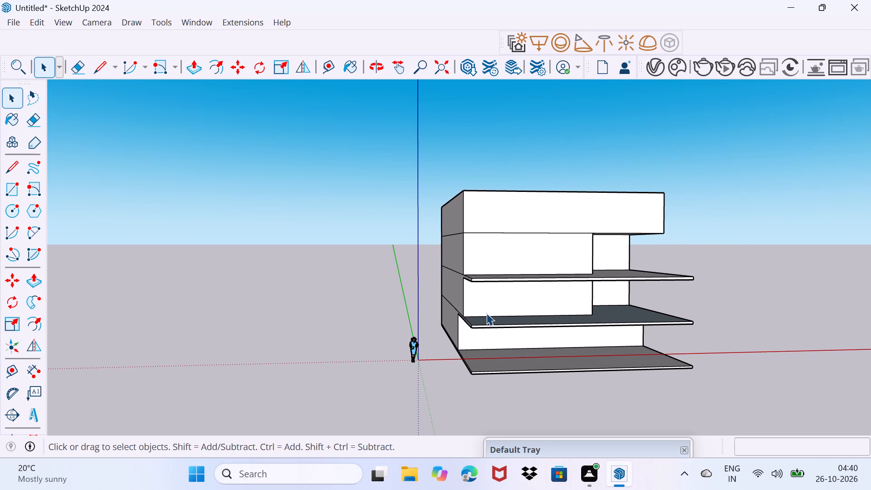
middle_click_drag(486, 313, 514, 341)
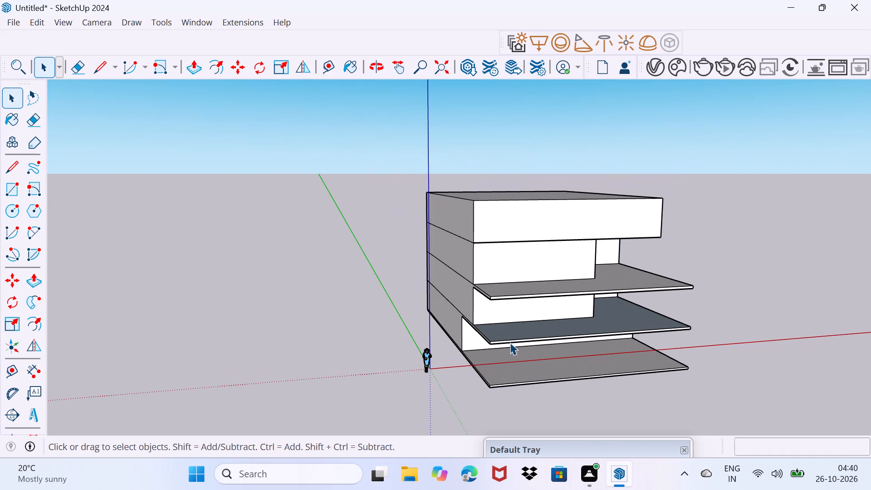
Copy the top front edge of the first-floor slab 8" inward across its top face.
scroll(510, 343, "up", 9)
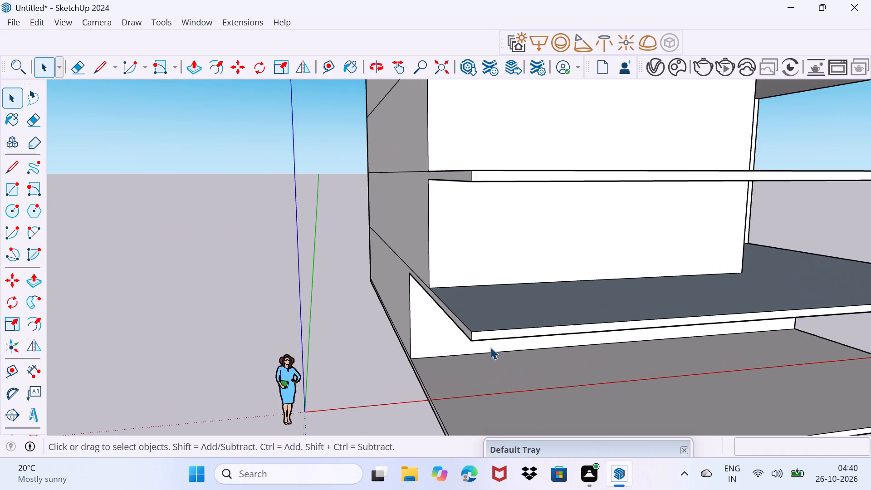
middle_click_drag(477, 354, 494, 375)
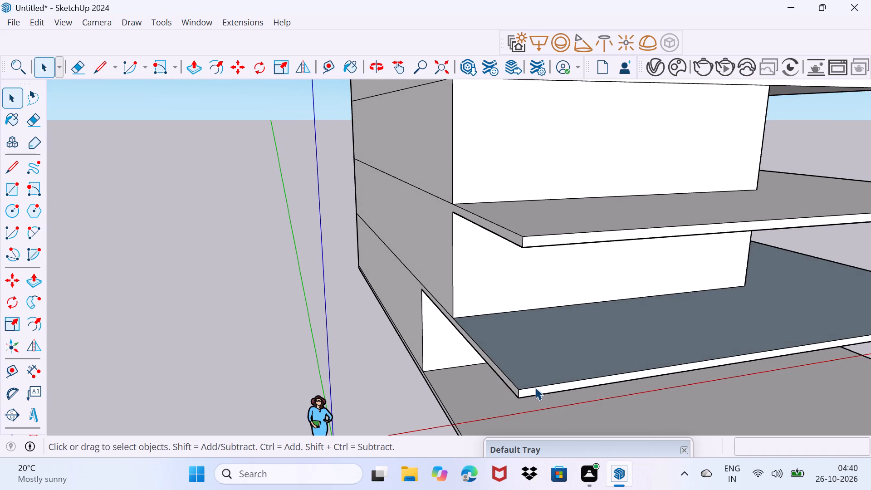
left_click(536, 388)
key("m")
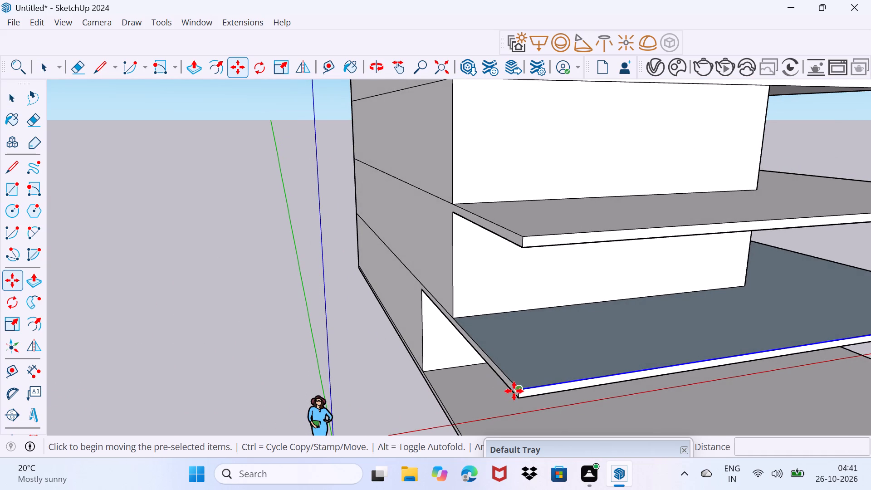
left_click(514, 389)
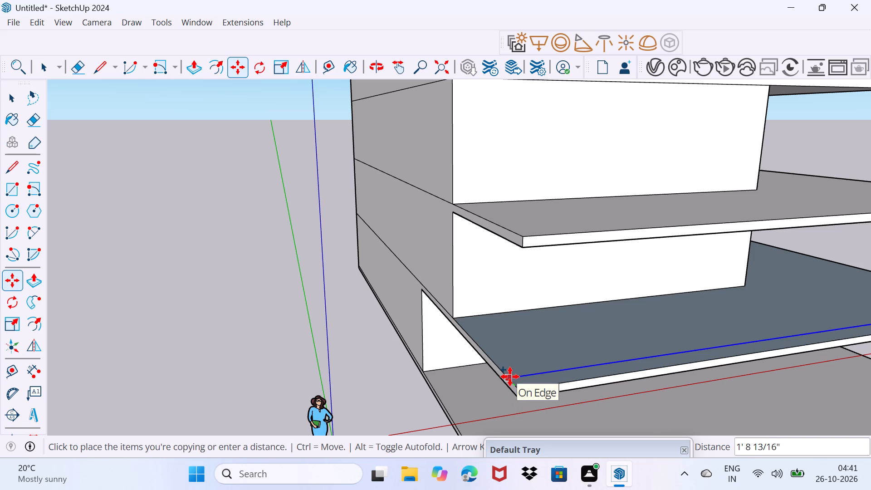
key("8")
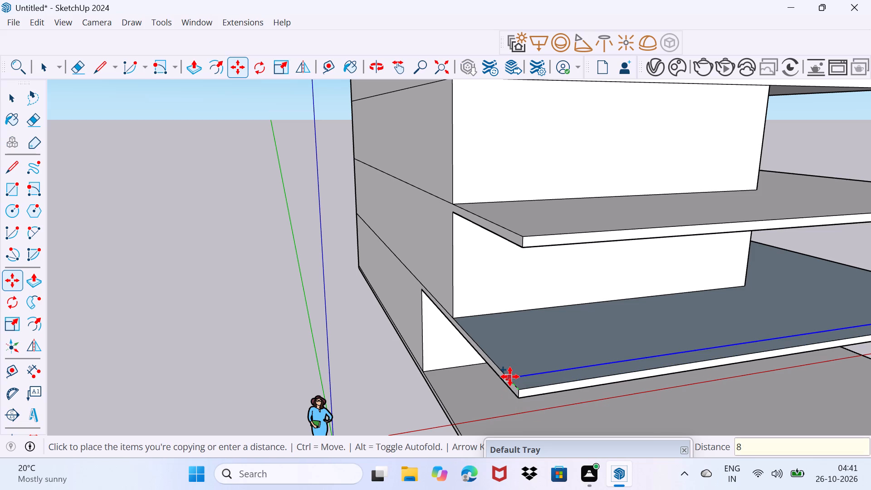
key("shift+quotedbl")
key("Return")
key("space")
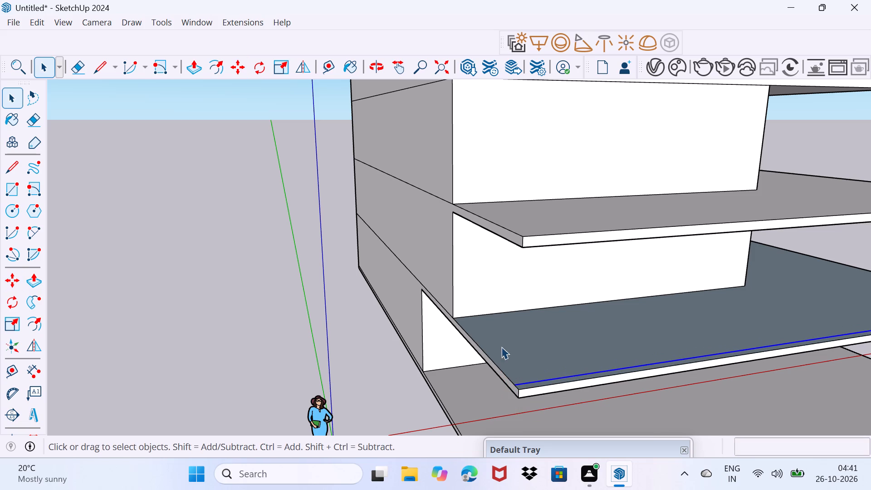
left_click_drag(489, 371, 492, 366)
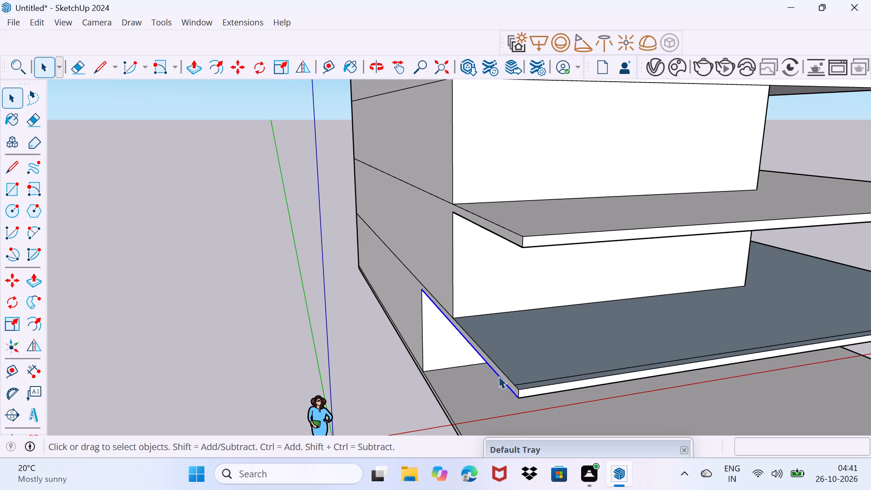
left_click_drag(504, 384, 527, 364)
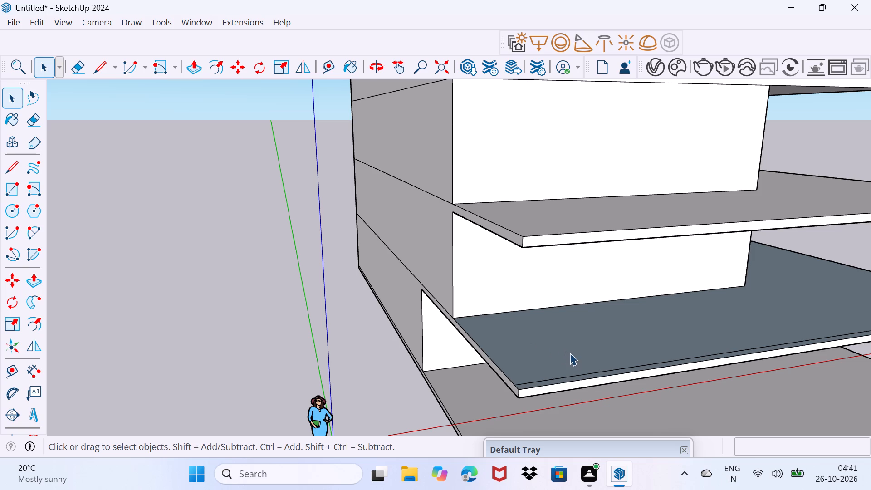
Push/Pull the 8" strip along the first-floor slab's front edge up about 1' 2 3/8" as a parapet.
middle_click_drag(606, 382, 577, 360)
scroll(567, 366, "up", 3)
left_click(529, 363)
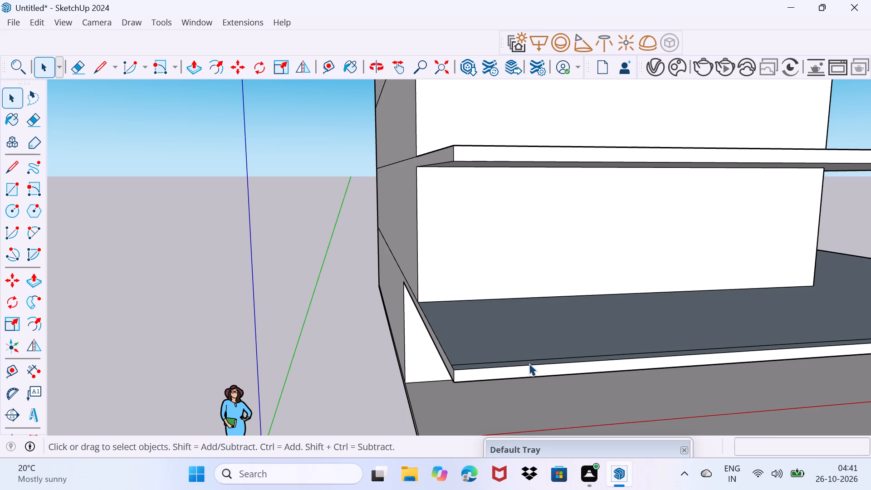
key("p")
left_click(529, 363)
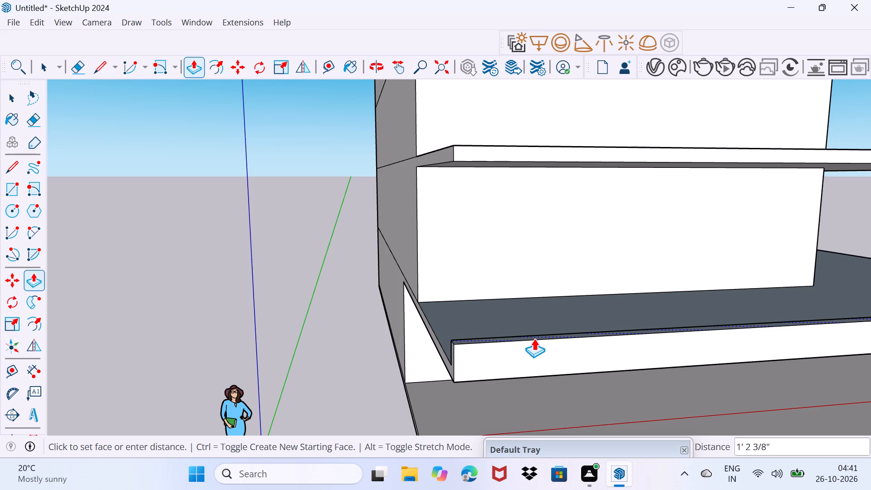
left_click(534, 338)
Draw a rectangle about 1' 4 1/2" by 1' 2 3/8" on the parapet's inner face at the slab's open side.
scroll(534, 338, "down", 15)
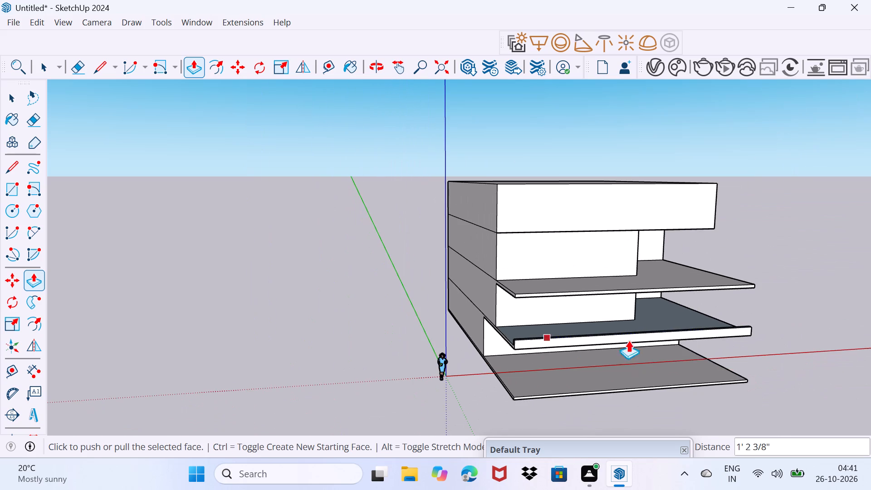
middle_click_drag(746, 356, 323, 319)
scroll(170, 322, "up", 4)
key("space")
scroll(230, 341, "up", 2)
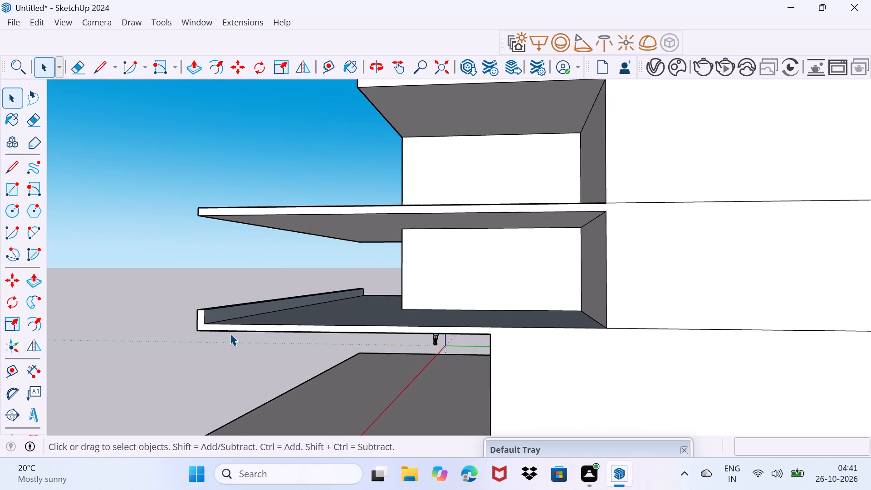
scroll(231, 331, "up", 3)
middle_click_drag(251, 325, 128, 319)
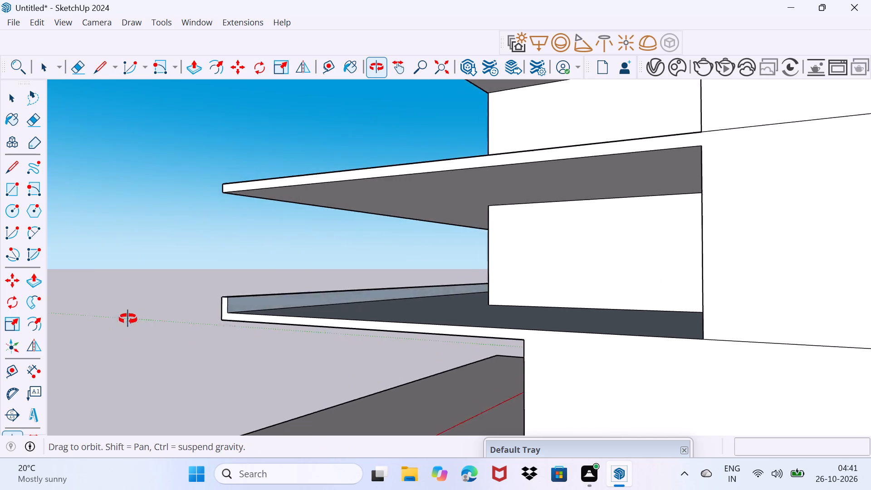
middle_click_drag(128, 319, 32, 318)
scroll(289, 303, "up", 4)
scroll(331, 303, "up", 4)
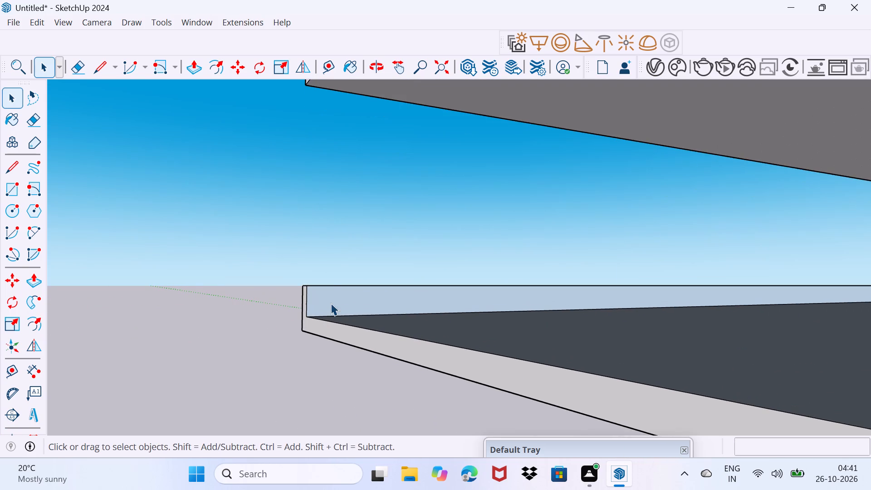
key("r")
left_click(309, 289)
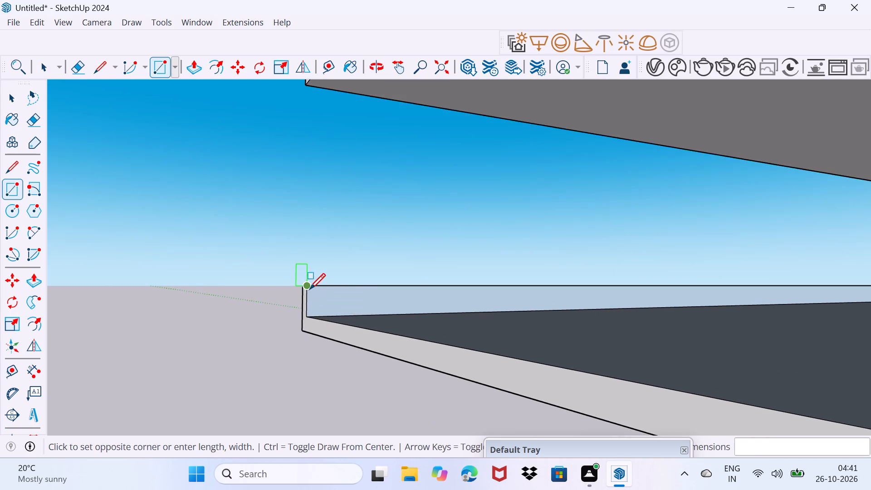
left_click(341, 314)
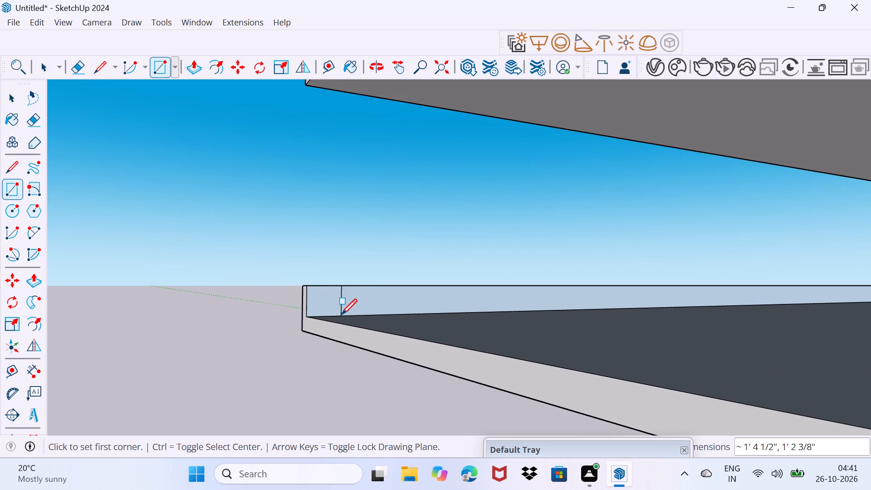
key("space")
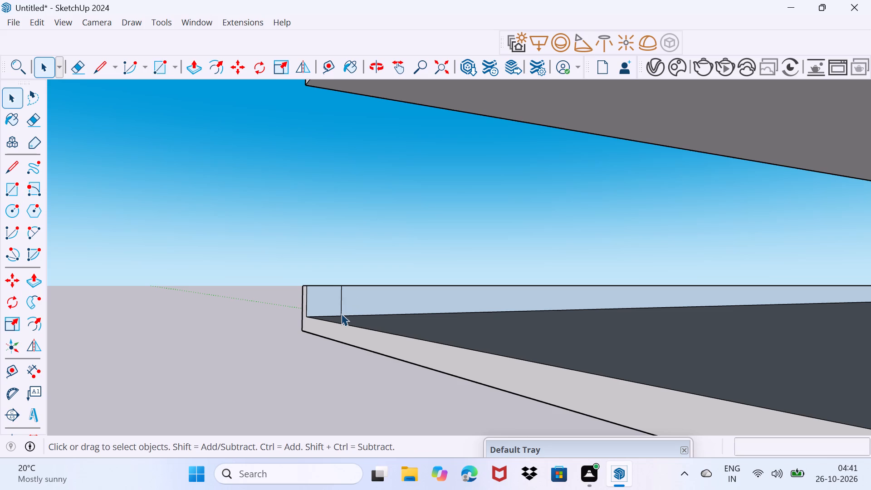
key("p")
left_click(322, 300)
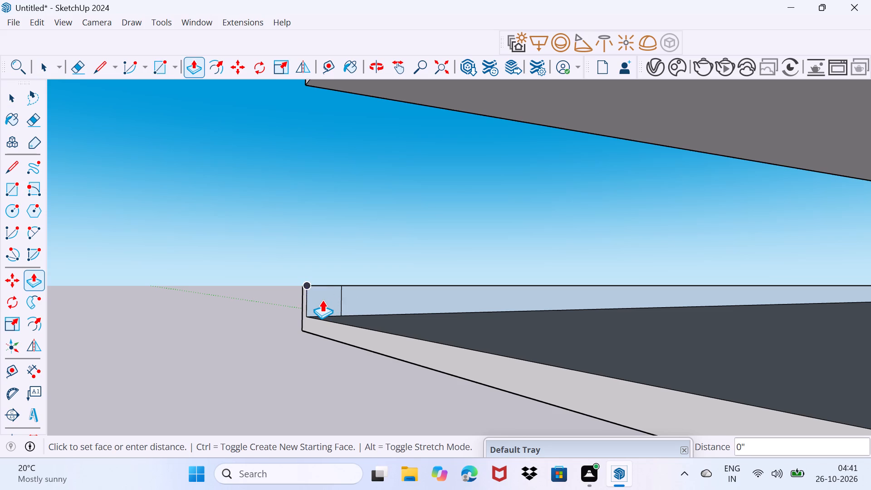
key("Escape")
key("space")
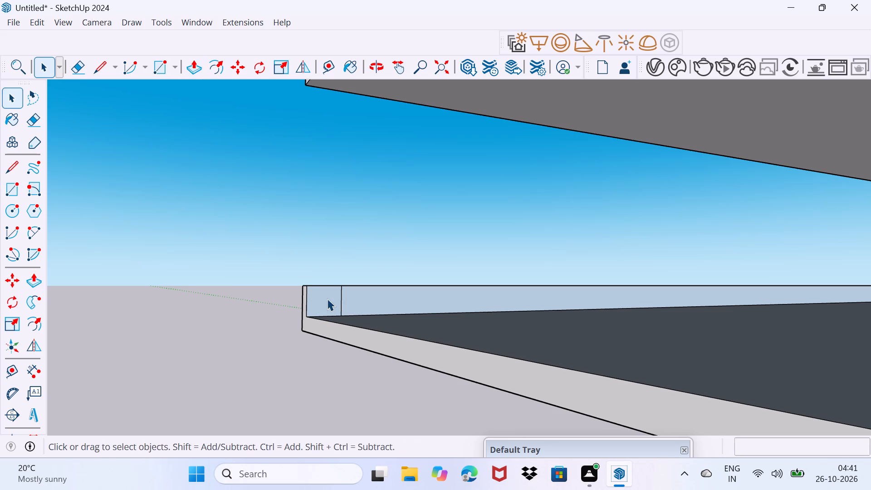
Push/Pull the rectangle on the parapet's inner face 33' 9 3/4" along the first-floor slab's open side to the building wall.
left_click(327, 299)
key("p")
left_click(327, 298)
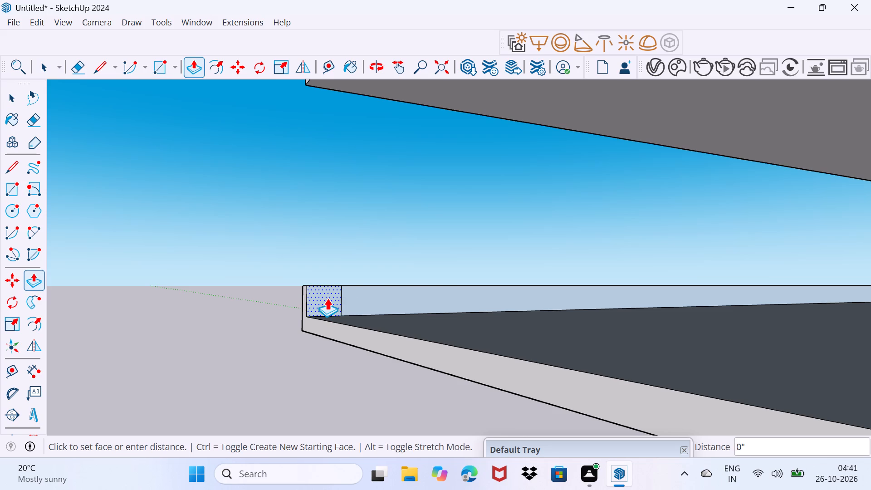
scroll(427, 330, "down", 14)
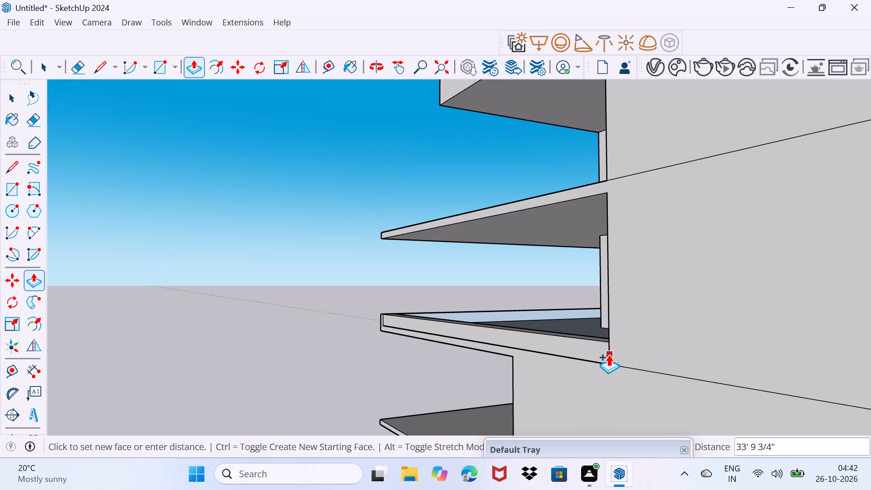
left_click(608, 354)
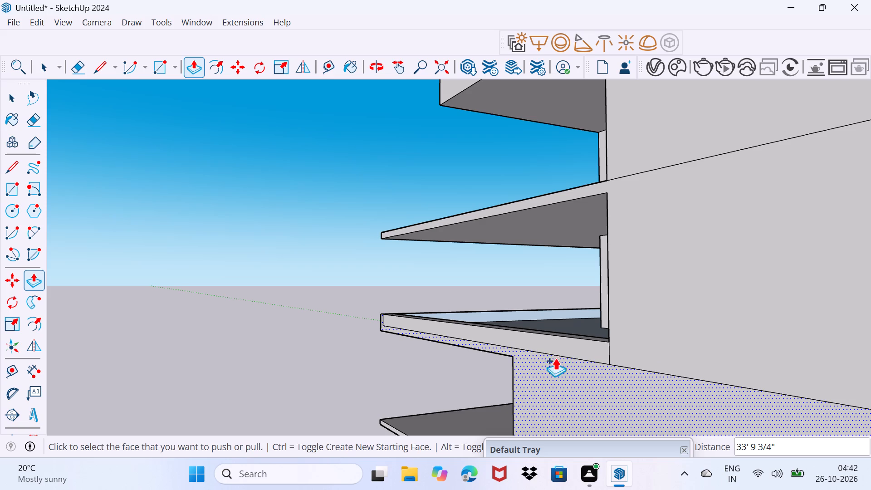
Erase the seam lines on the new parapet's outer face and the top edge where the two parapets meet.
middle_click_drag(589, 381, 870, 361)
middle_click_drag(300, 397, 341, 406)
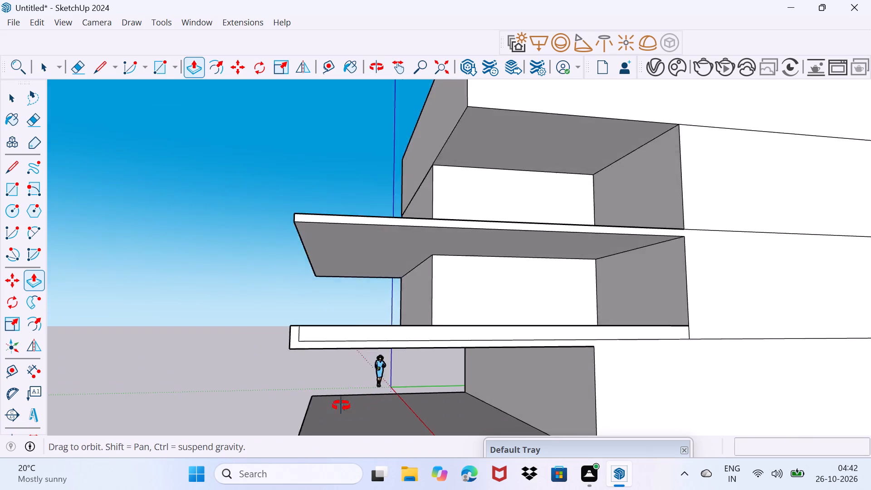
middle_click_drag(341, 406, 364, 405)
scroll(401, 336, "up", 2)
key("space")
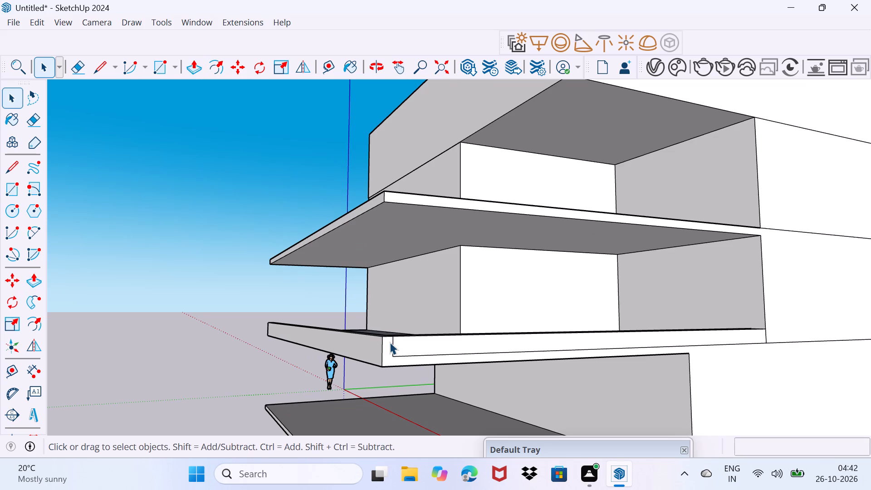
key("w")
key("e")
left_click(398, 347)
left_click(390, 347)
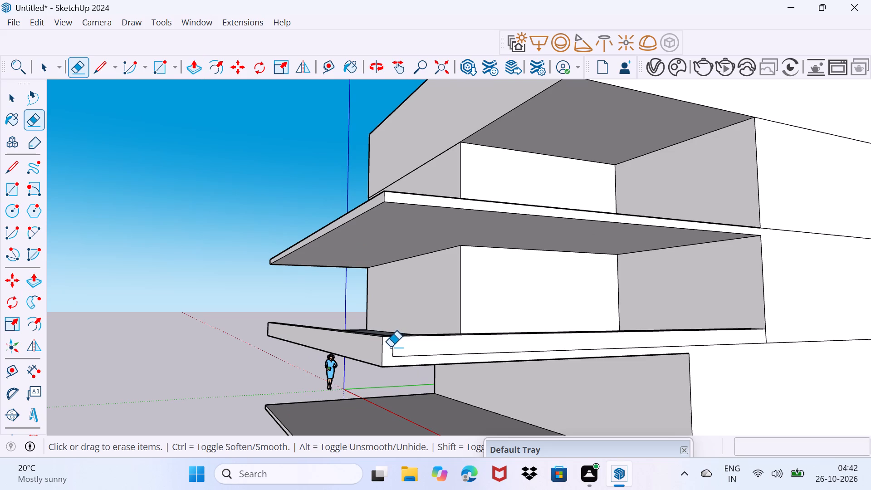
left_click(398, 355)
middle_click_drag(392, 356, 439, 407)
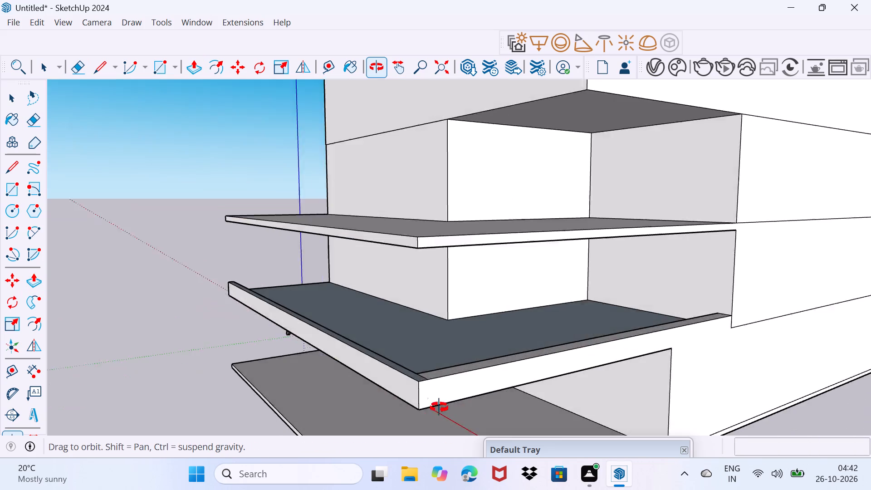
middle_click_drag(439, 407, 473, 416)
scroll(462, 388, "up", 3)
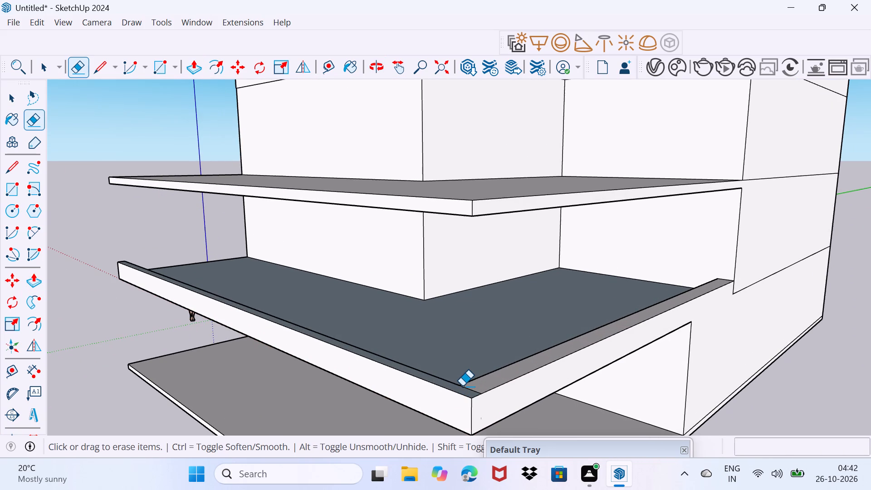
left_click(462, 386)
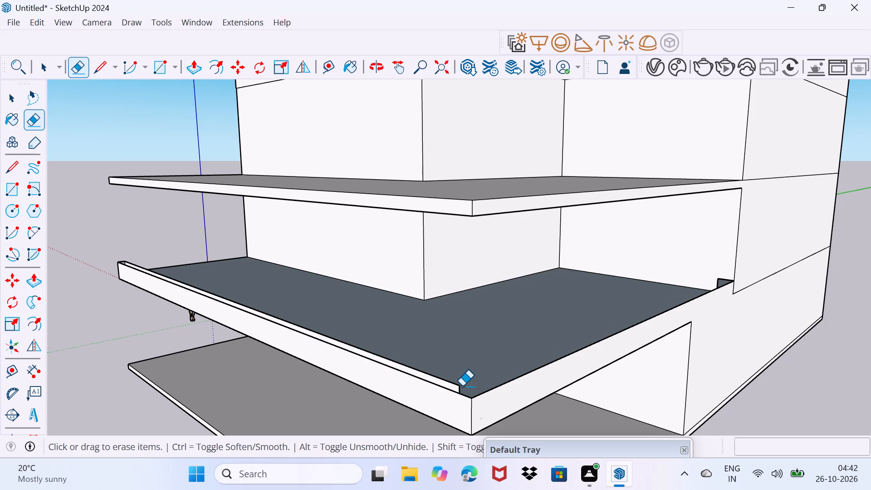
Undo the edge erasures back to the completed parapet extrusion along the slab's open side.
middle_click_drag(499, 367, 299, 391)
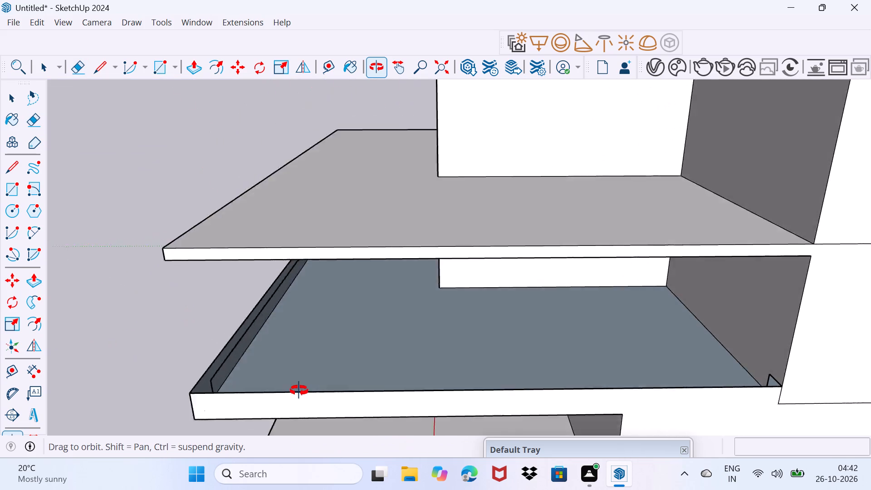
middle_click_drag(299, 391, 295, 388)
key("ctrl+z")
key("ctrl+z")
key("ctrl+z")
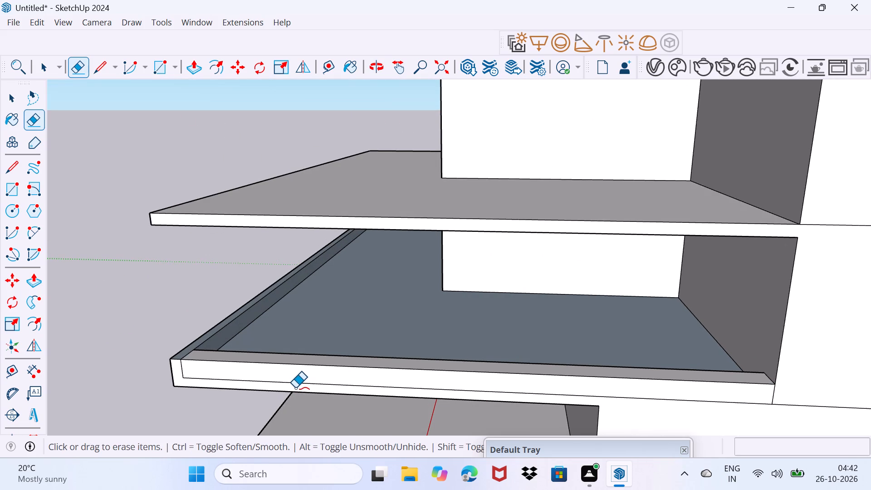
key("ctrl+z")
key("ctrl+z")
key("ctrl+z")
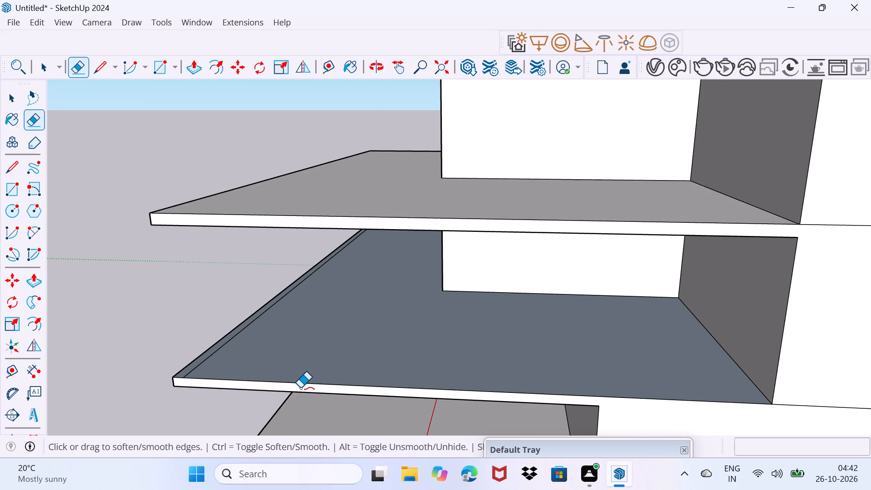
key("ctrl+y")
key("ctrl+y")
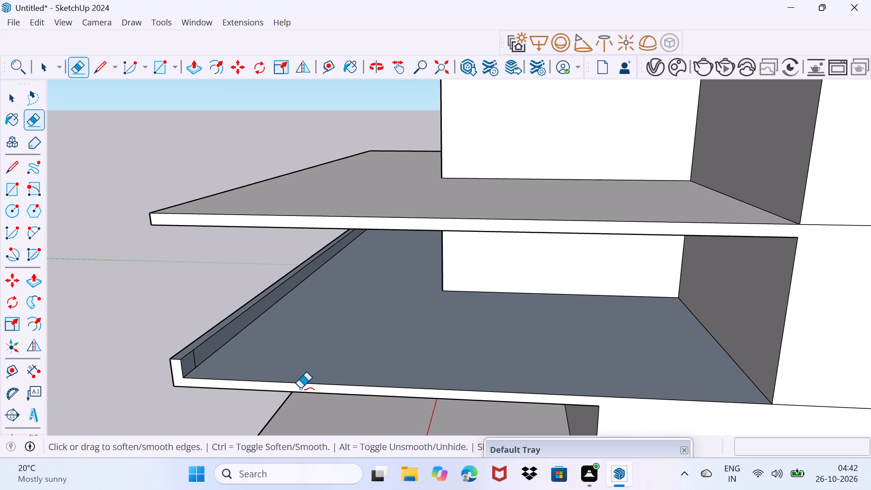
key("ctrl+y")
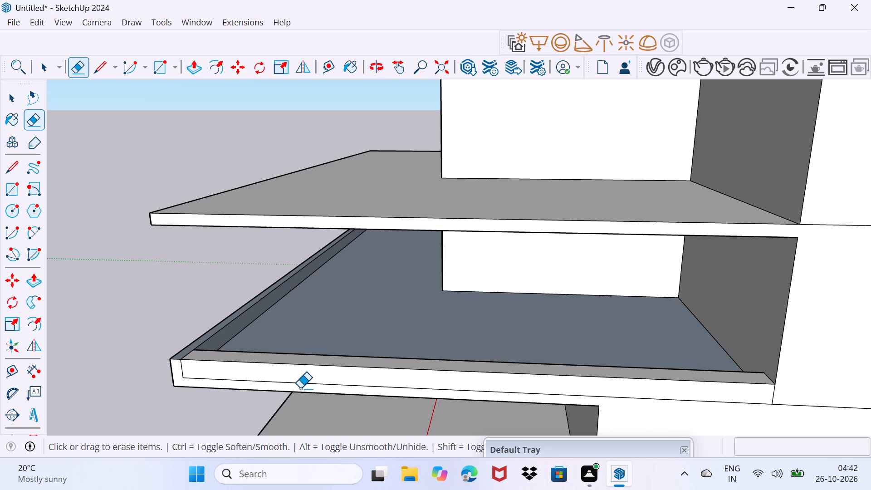
Draw a rectangle about 4' 3/16" by 1' 4 1/2" on top of the new parapet at its building-wall end.
middle_click_drag(301, 389, 508, 350)
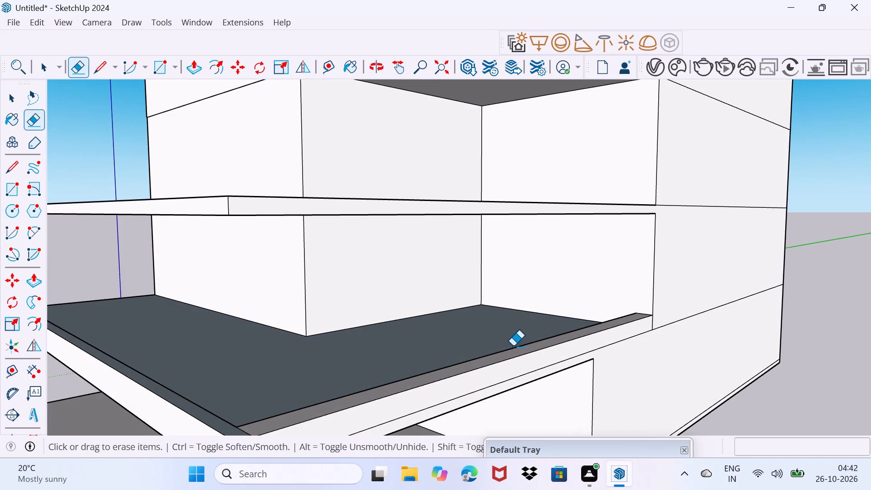
key("space")
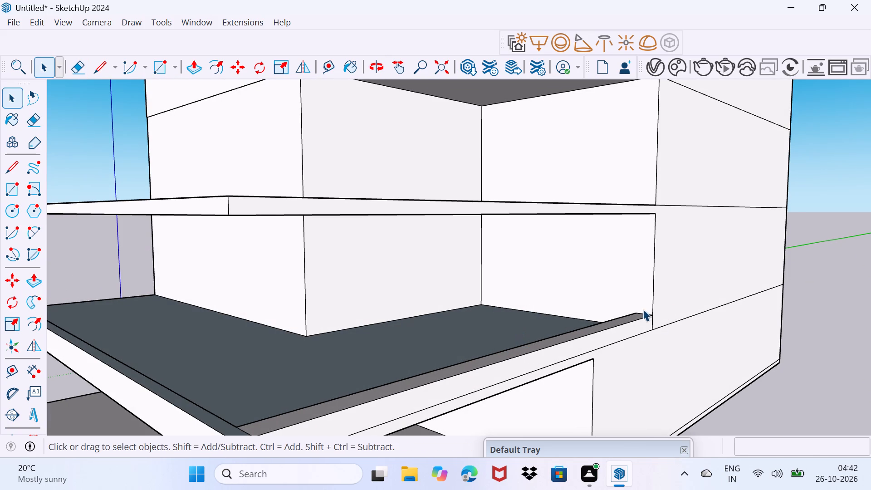
scroll(637, 311, "up", 2)
middle_click_drag(639, 314, 594, 322)
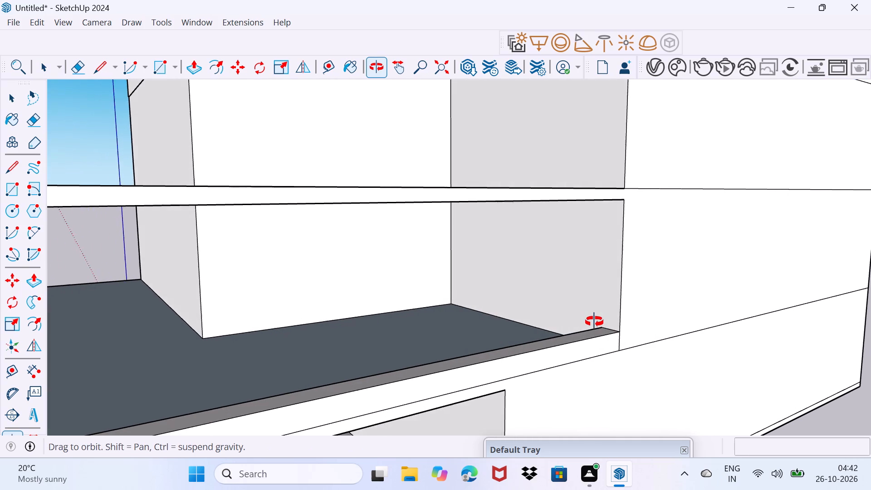
middle_click_drag(594, 322, 590, 322)
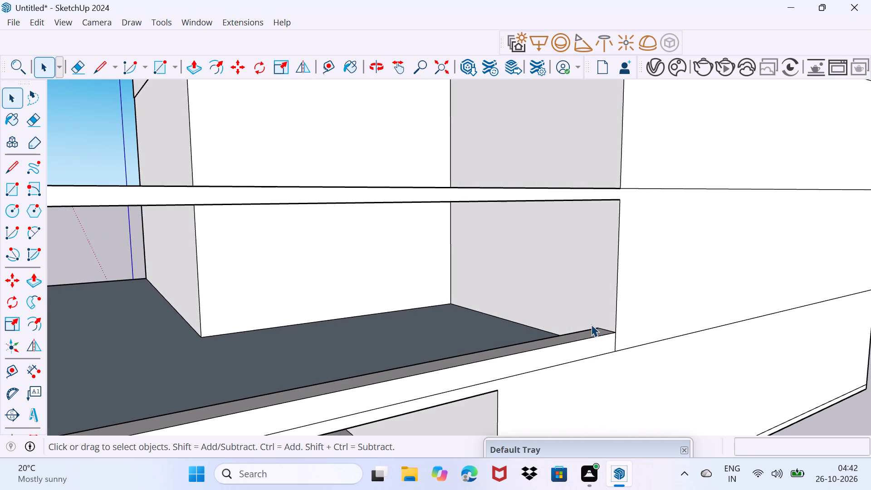
key("r")
left_click(611, 333)
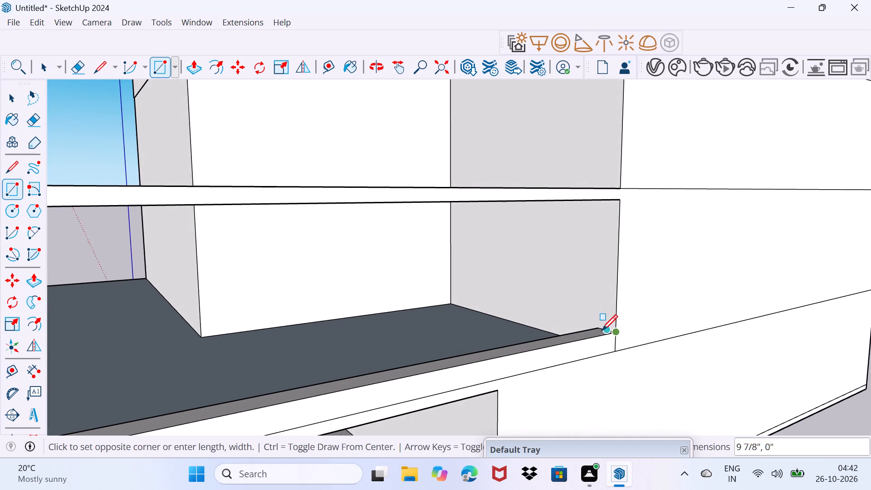
left_click(553, 338)
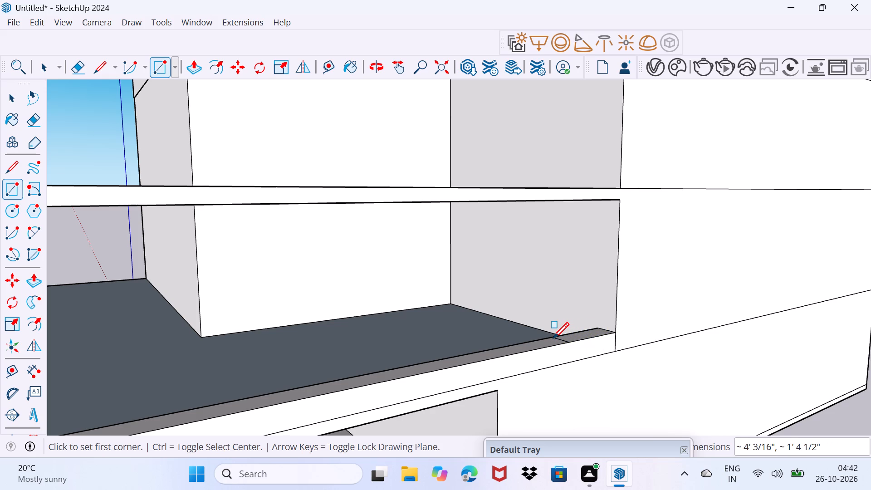
Push/Pull the rectangle on the parapet's end up 8' 1 5/8" to the underside of the second-floor slab as a column.
key("space")
left_click(580, 336)
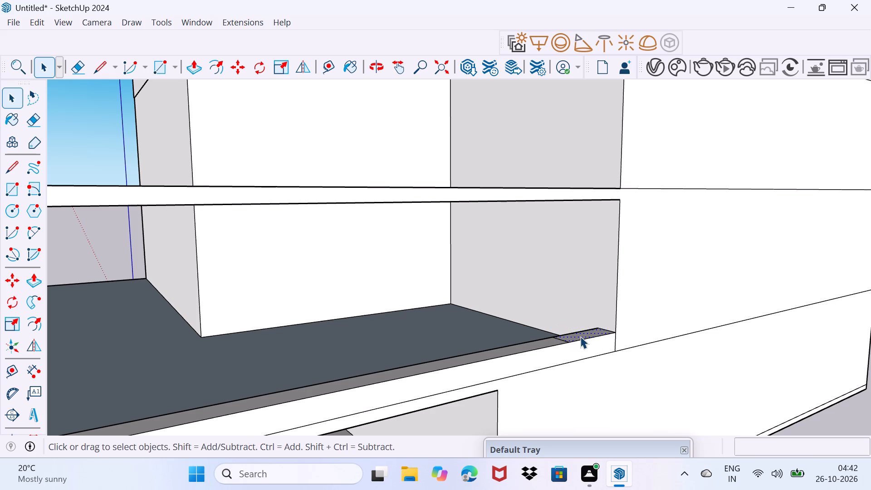
key("p")
left_click(580, 336)
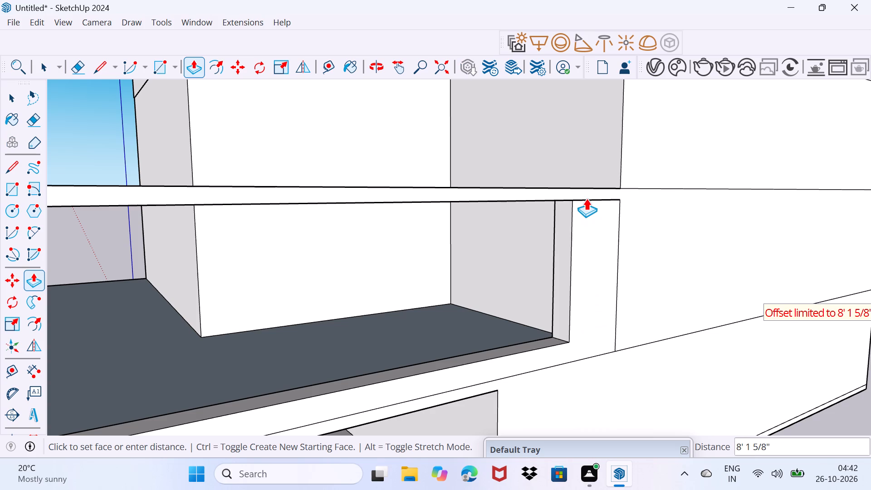
left_click(586, 198)
key("space")
left_click_drag(520, 326, 554, 282)
Push/Pull the joined outer face of the parapet and column inward 5 3/4" to recess it from the building face.
middle_click_drag(475, 278, 570, 251)
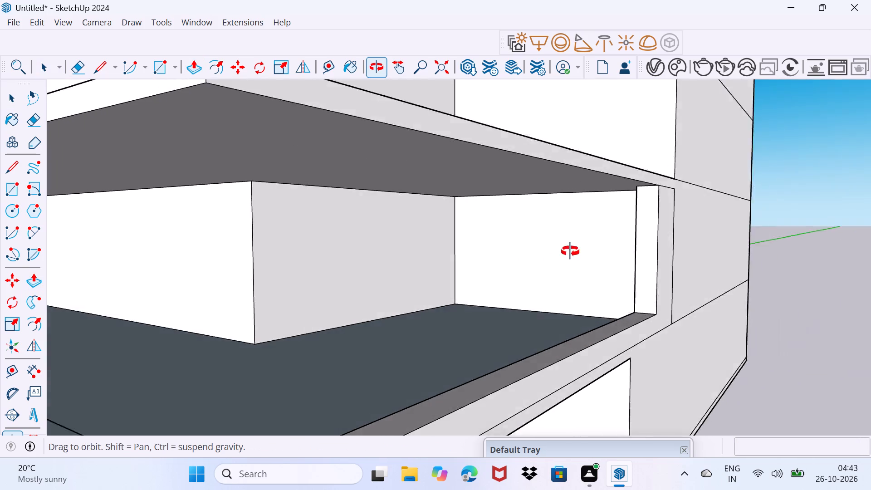
middle_click_drag(570, 251, 558, 242)
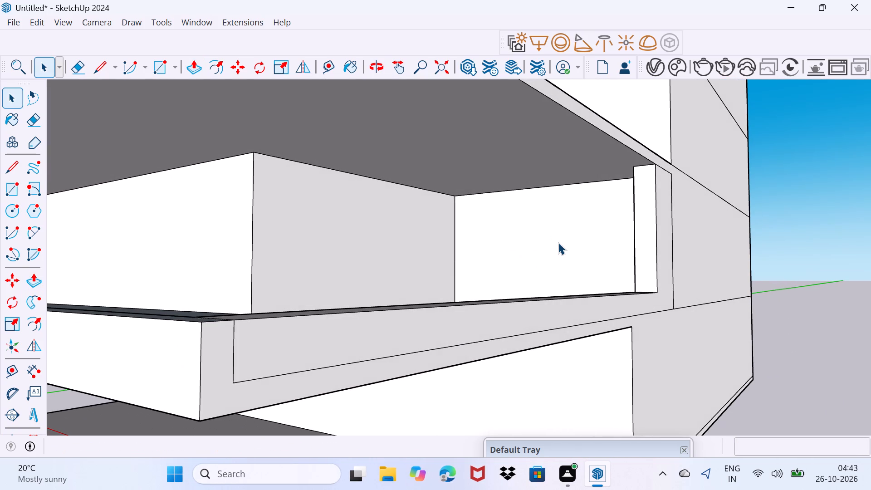
middle_click_drag(572, 270, 650, 286)
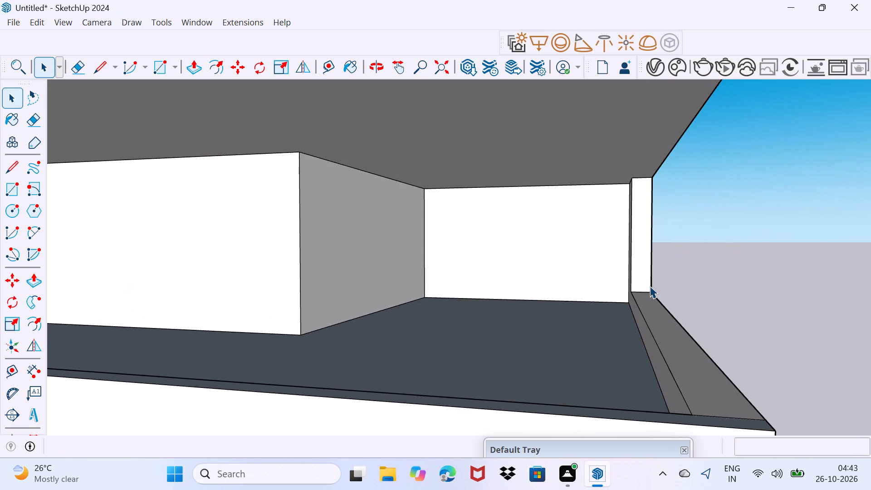
middle_click_drag(684, 286, 475, 291)
left_click(341, 262)
left_click(361, 267)
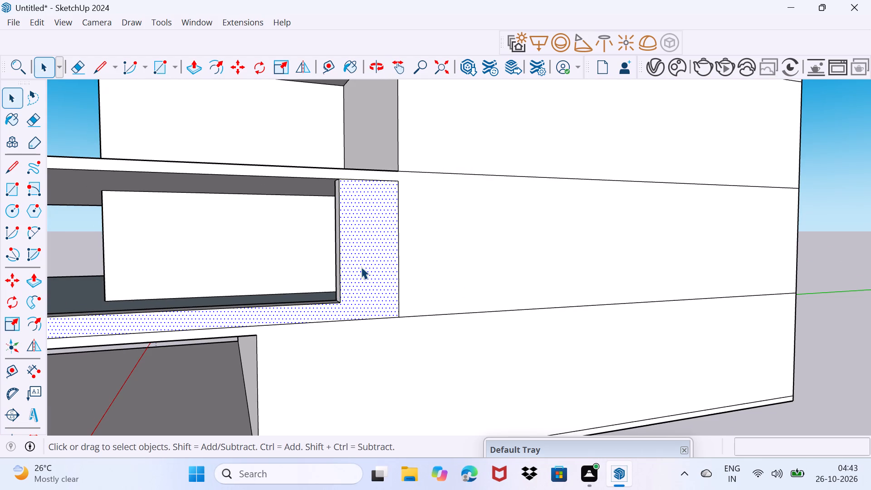
key("p")
left_click(361, 267)
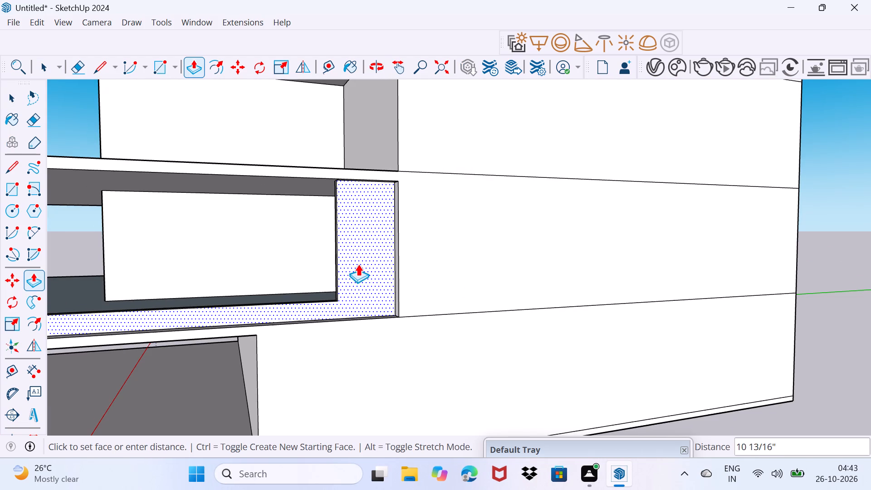
left_click(360, 265)
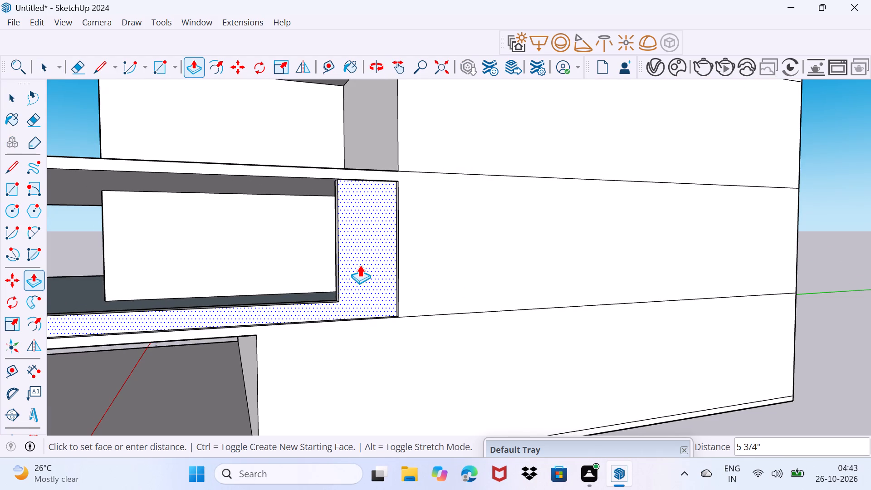
Draw a rectangle about 1' 1 1/2" by 10 3/4" at the top of the column's side face, beneath the second-floor slab.
key("space")
left_click_drag(361, 270, 396, 252)
middle_click_drag(379, 250, 464, 272)
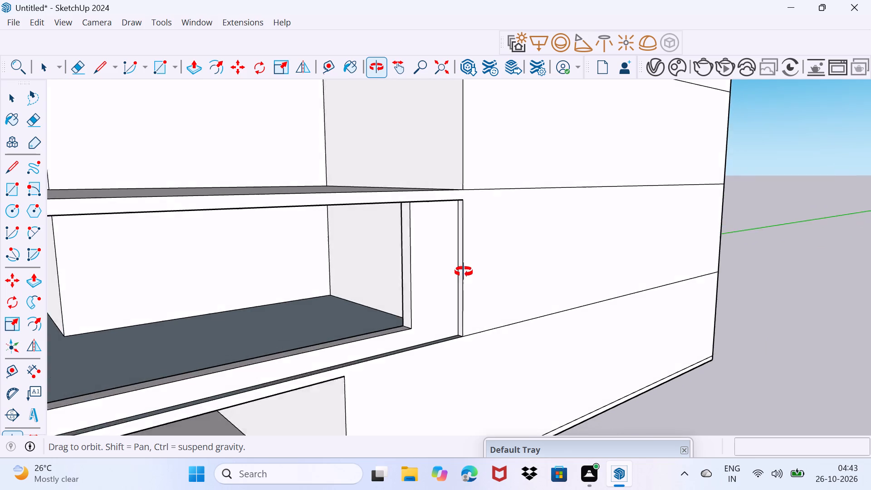
middle_click_drag(464, 272, 457, 249)
scroll(420, 197, "up", 2)
middle_click_drag(401, 198, 456, 201)
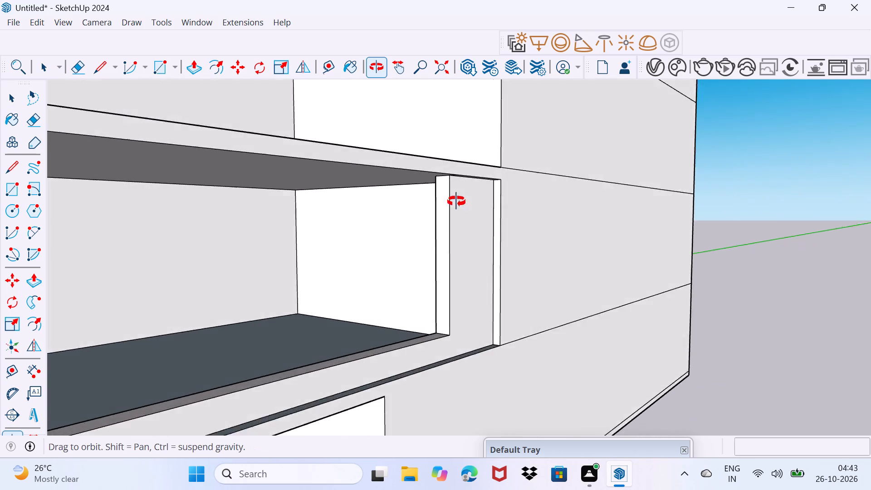
middle_click_drag(456, 201, 516, 202)
scroll(497, 181, "up", 2)
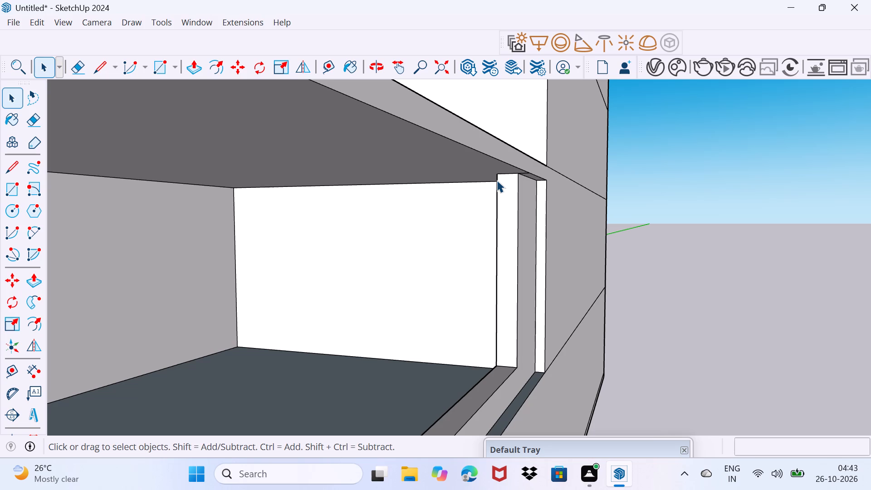
middle_click_drag(497, 180, 505, 181)
middle_click_drag(503, 186, 528, 187)
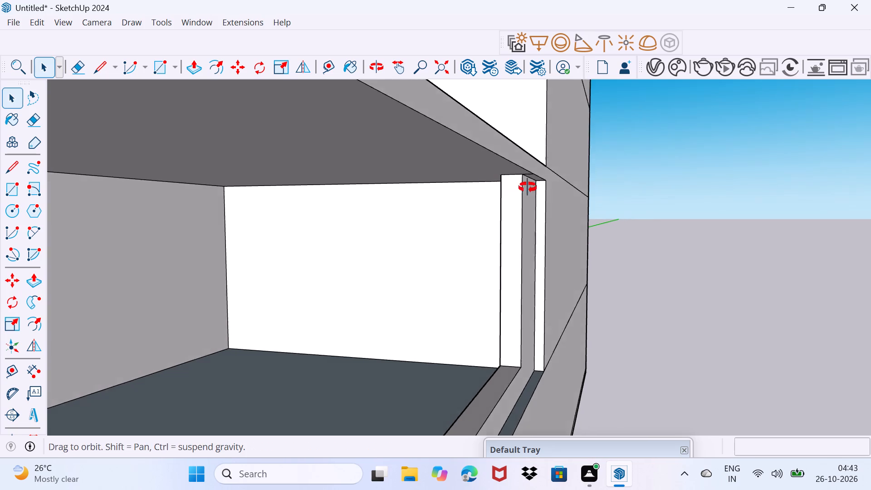
middle_click_drag(528, 187, 543, 188)
key("r")
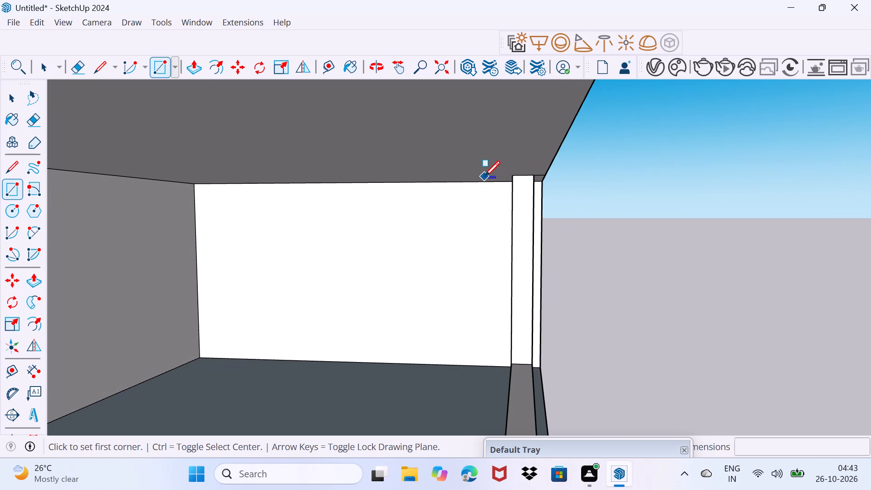
left_click(518, 178)
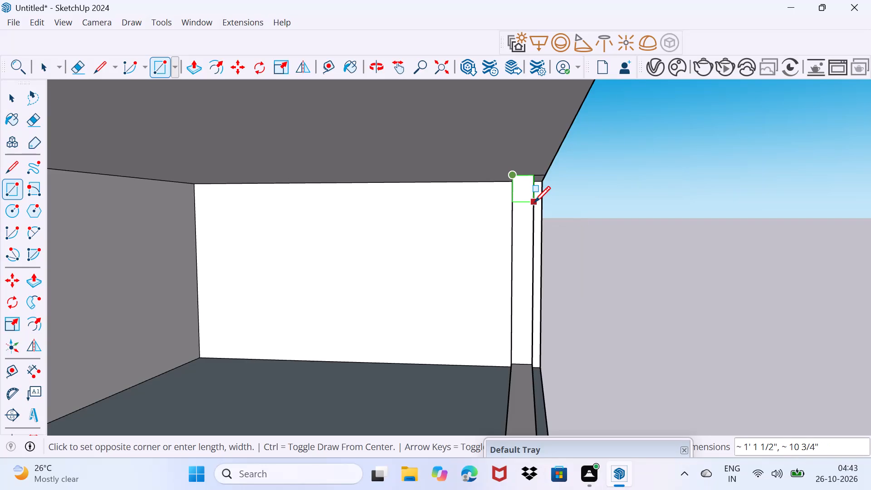
left_click(534, 202)
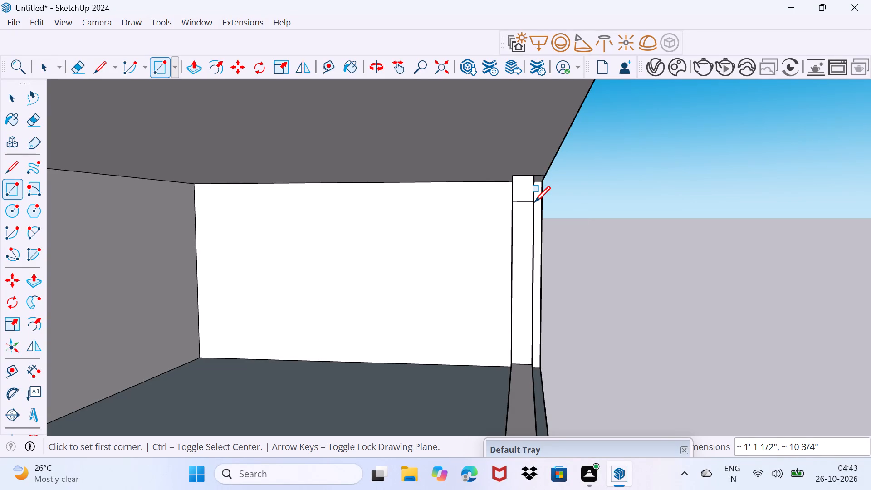
Push/Pull the rectangle at the column's top about 30' 5 9/16" to the slab's front edge as a beam.
key("space")
left_click(524, 190)
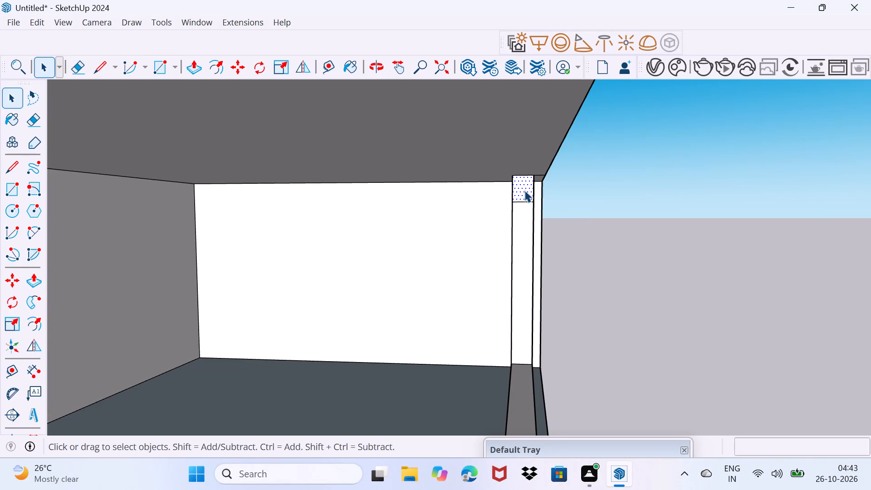
key("p")
left_click(524, 190)
scroll(520, 149, "down", 15)
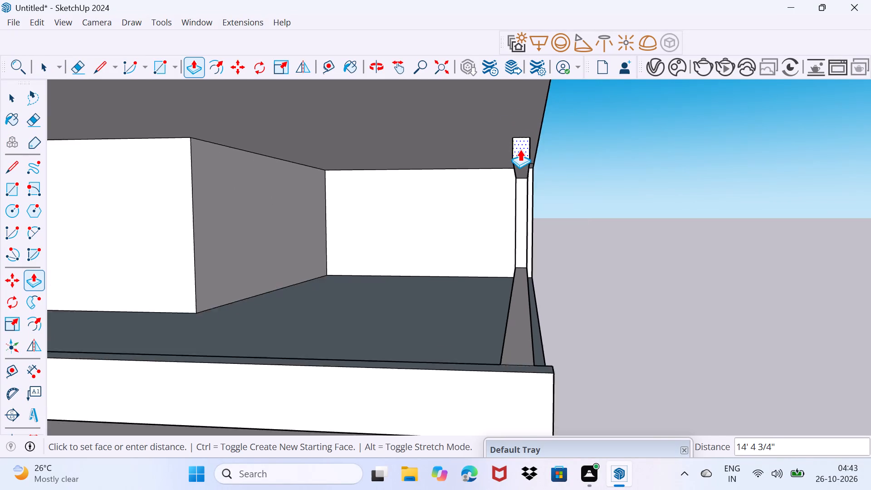
scroll(520, 149, "down", 5)
left_click(528, 117)
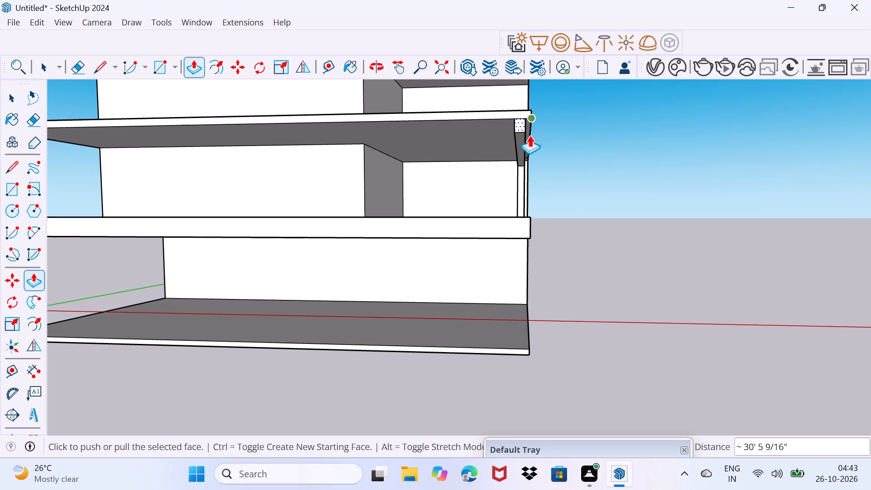
middle_click_drag(511, 152, 399, 185)
key("space")
Draw a short vertical line at the building corner to separate the second-floor slab's side edge from the wall face.
scroll(435, 169, "up", 2)
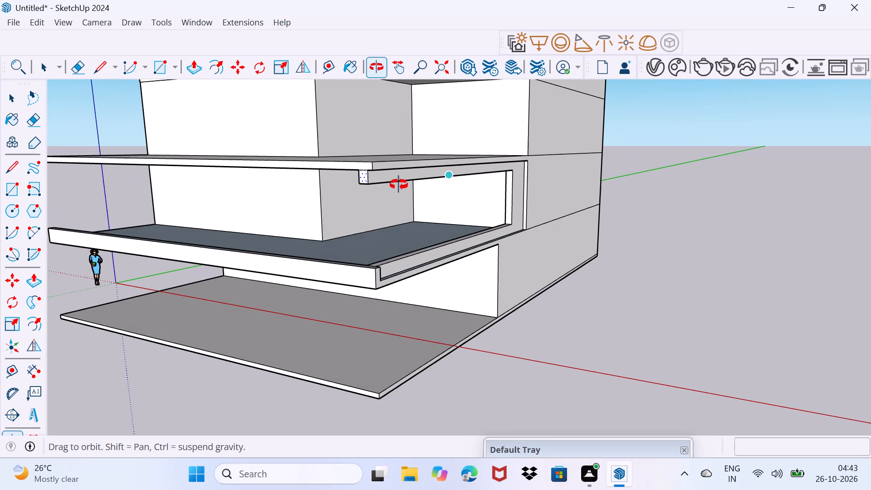
scroll(399, 185, "up", 1)
left_click(432, 162)
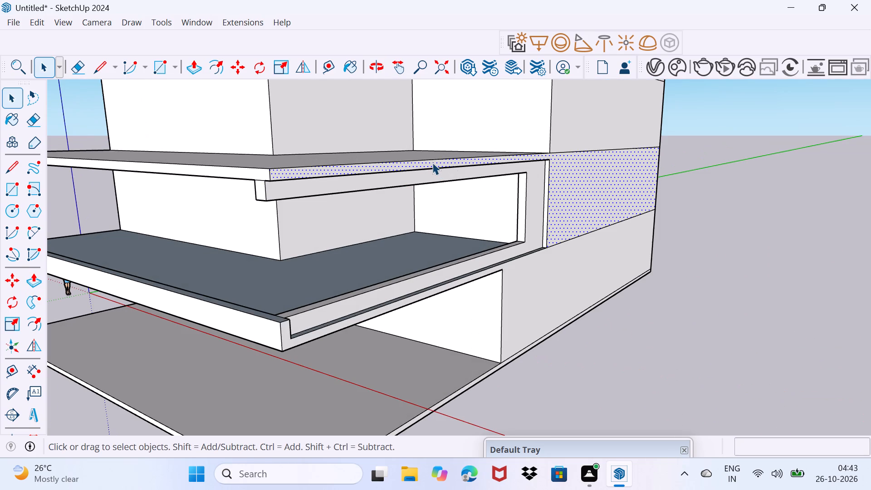
scroll(549, 160, "up", 4)
key("l")
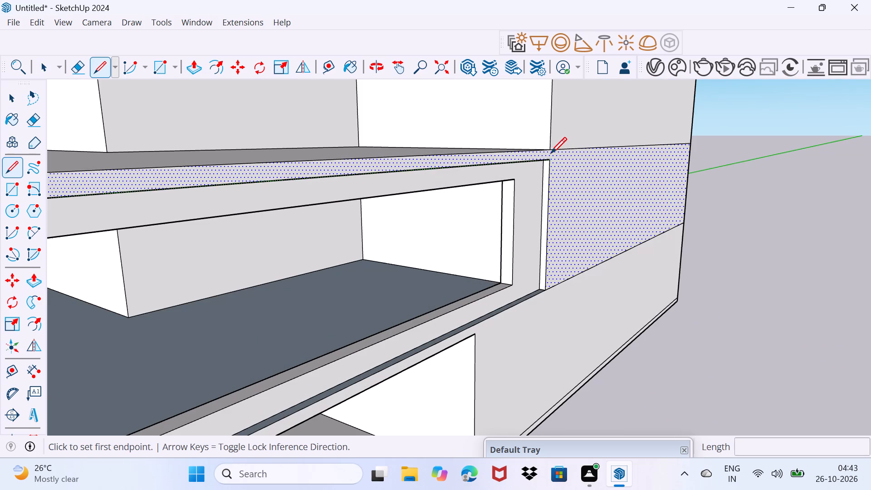
left_click(551, 150)
left_click(551, 161)
key("space")
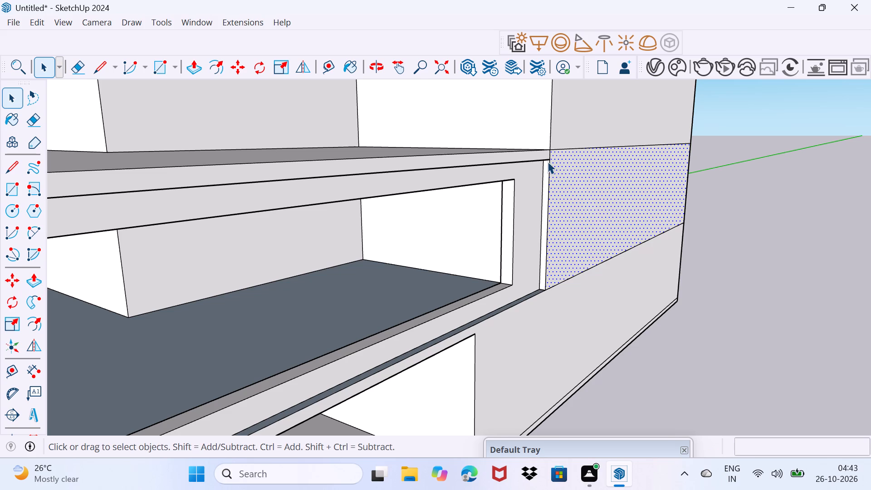
Push/Pull the second-floor slab's side edge face inward 5 3/4" to line up with the beam's outer face.
left_click(504, 156)
key("p")
left_click(503, 156)
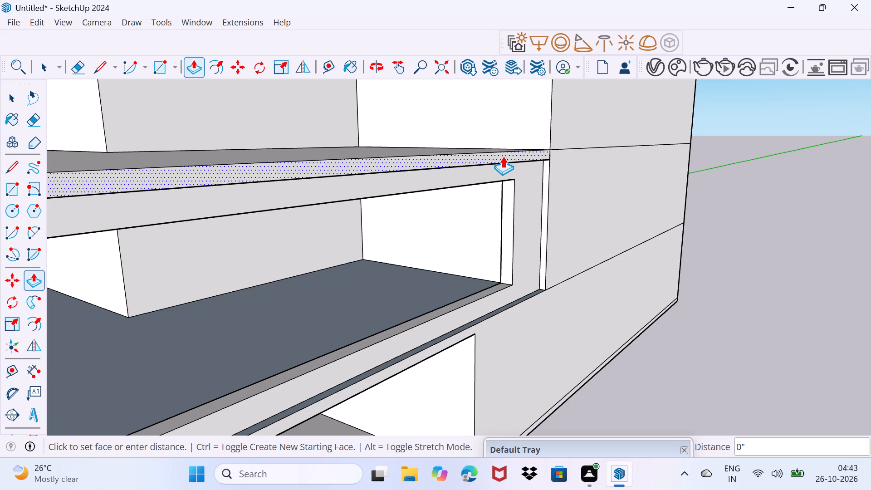
left_click(490, 169)
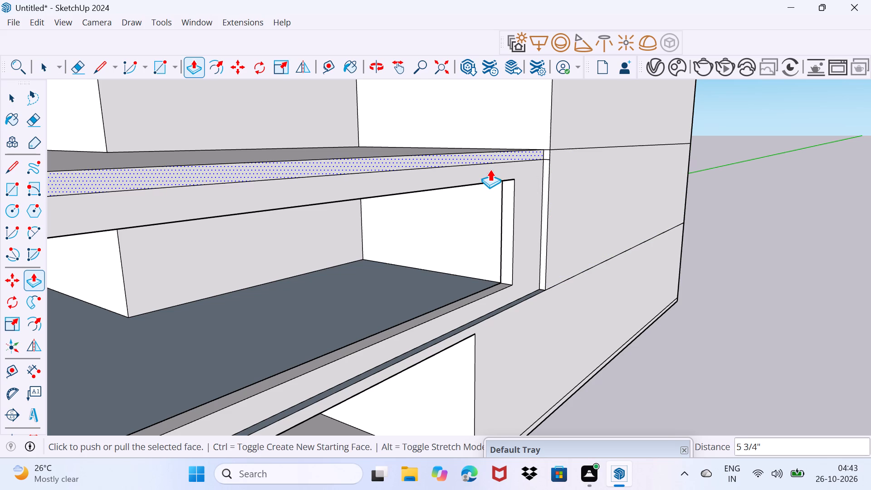
key("space")
Erase the short leftover edge on the recess's return face between the slab and the column.
scroll(518, 168, "up", 3)
middle_click_drag(520, 196, 564, 203)
scroll(551, 171, "up", 2)
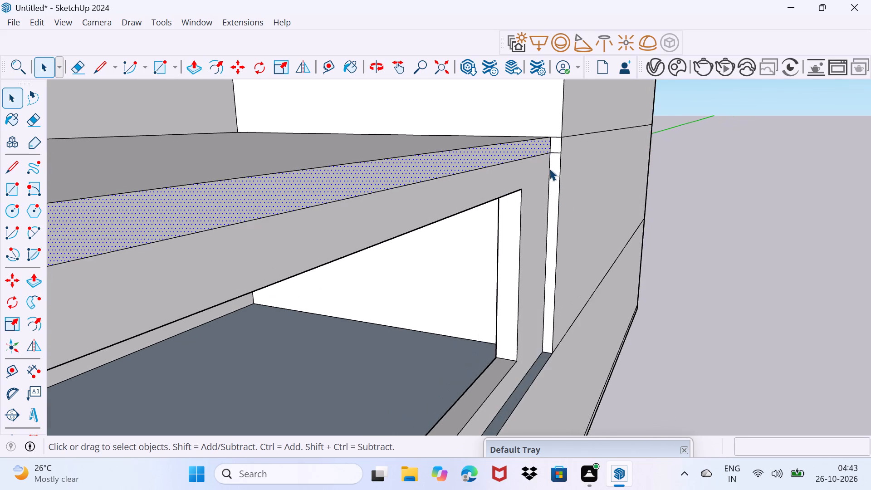
scroll(549, 168, "up", 4)
key("e")
left_click(558, 146)
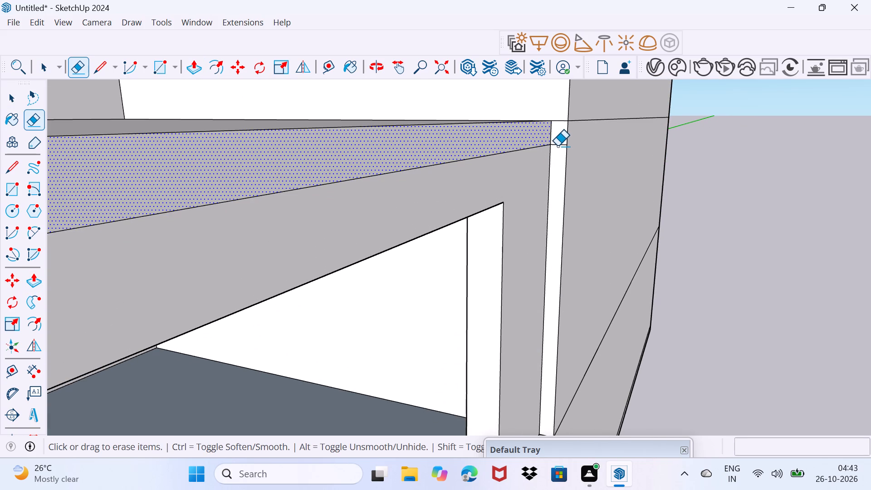
key("space")
Draw a rectangle about 3' by 1' 1 1/2" on the beam's inner face at its outer end.
scroll(528, 169, "down", 11)
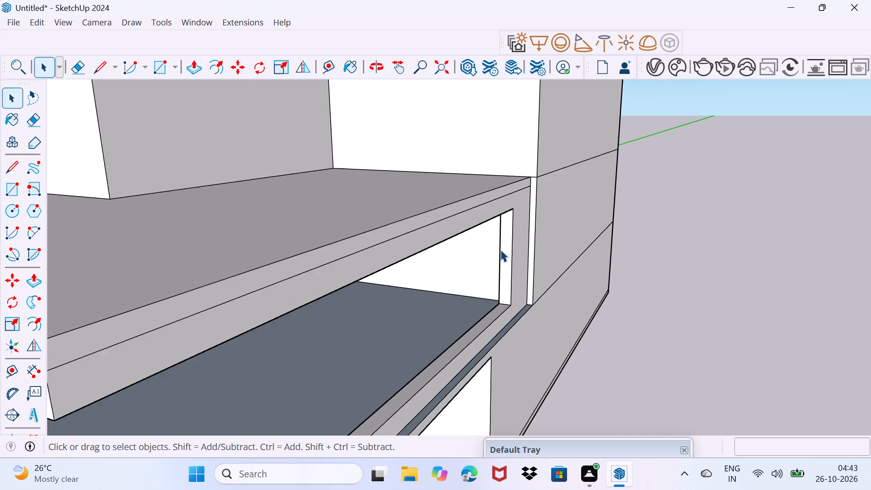
scroll(500, 250, "down", 5)
middle_click_drag(305, 382, 450, 305)
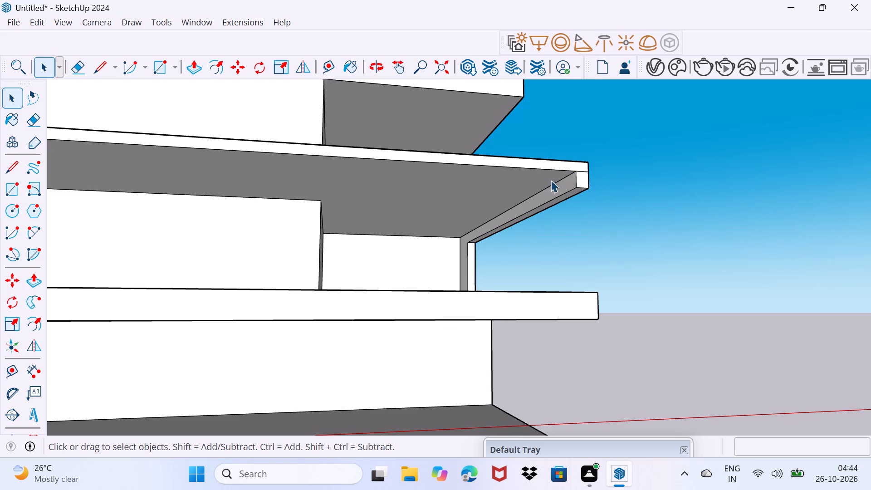
middle_click_drag(541, 185, 586, 191)
scroll(575, 206, "up", 1)
middle_click_drag(577, 206, 626, 203)
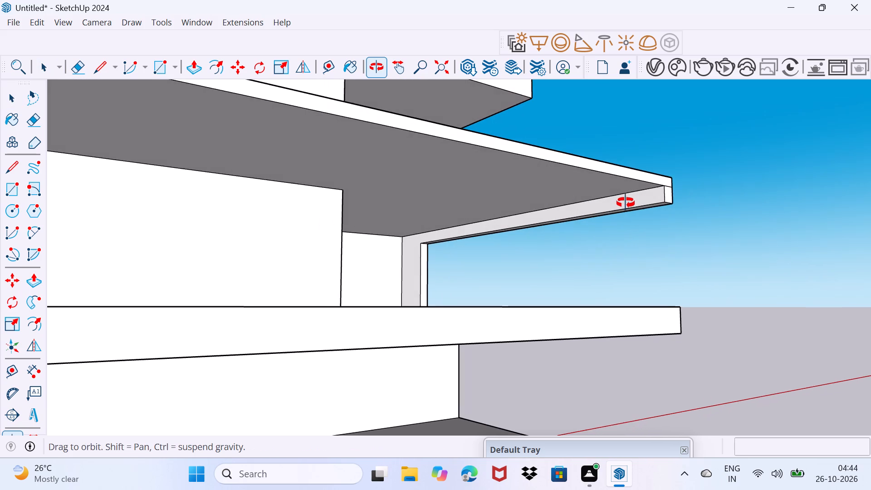
middle_click_drag(626, 203, 627, 203)
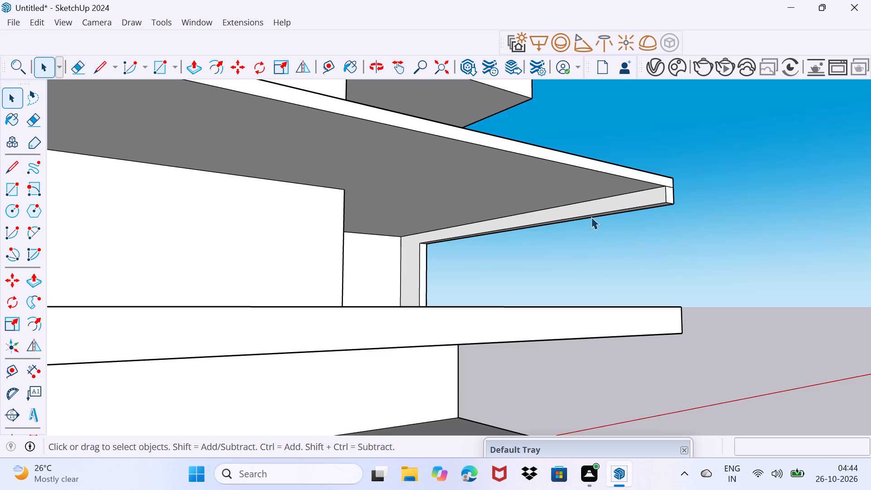
key("r")
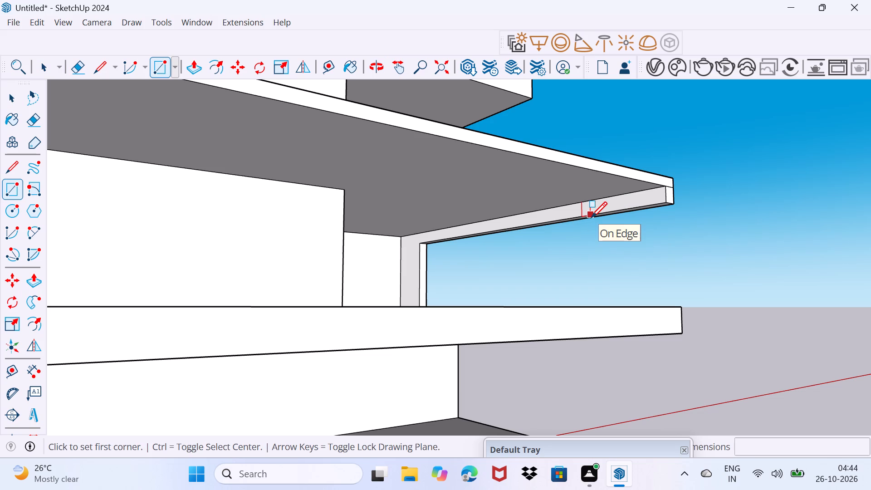
left_click(662, 204)
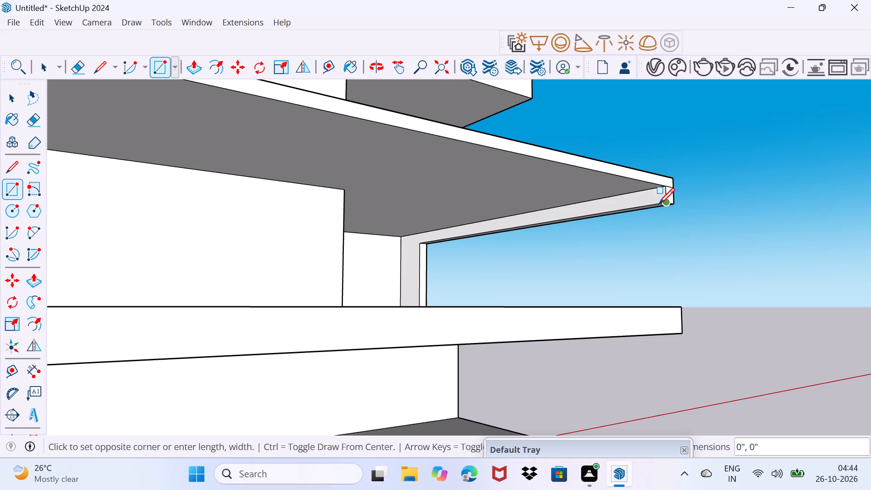
scroll(634, 200, "up", 12)
middle_click_drag(634, 202, 662, 199)
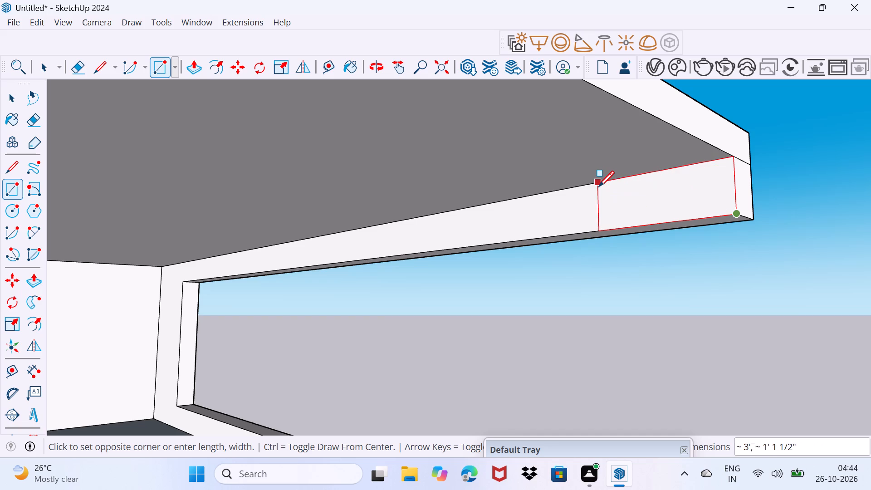
left_click(598, 186)
key("space")
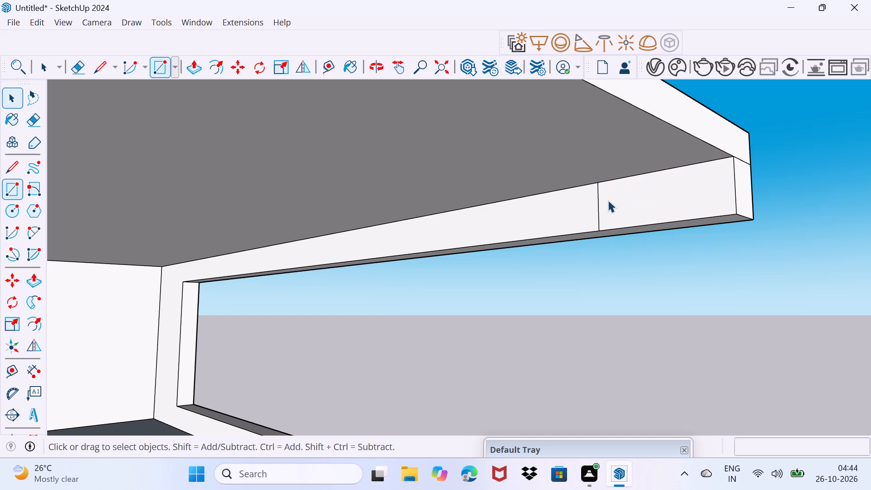
Push/Pull the rectangle about 48' 7 1/2" along the slab's front edge to its opposite end as a front beam.
left_click(620, 206)
key("p")
left_click(620, 206)
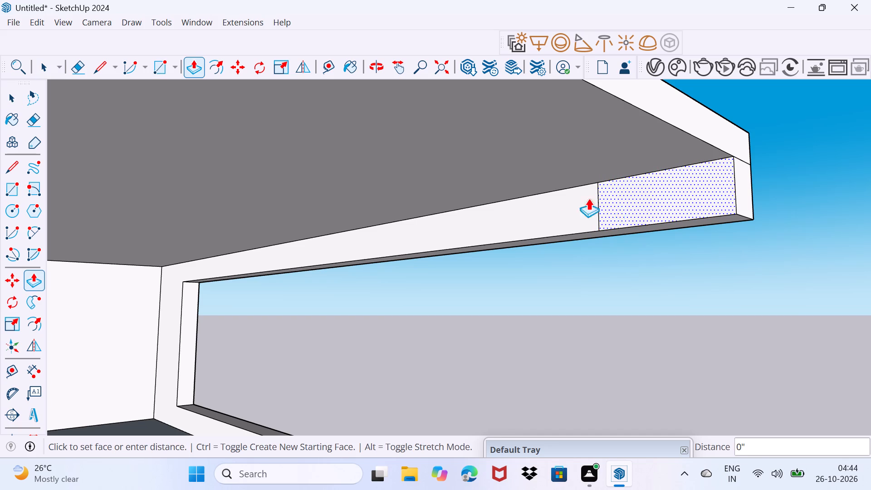
scroll(480, 193, "down", 20)
scroll(480, 193, "down", 7)
middle_click(484, 199)
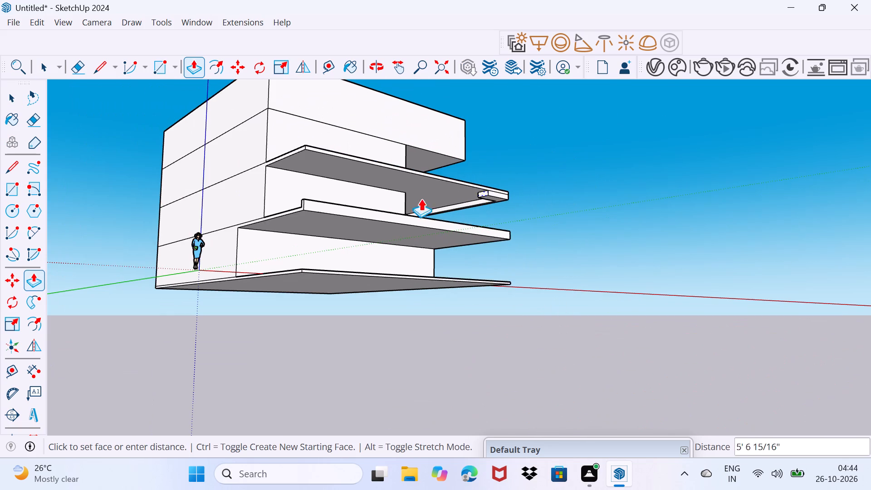
left_click(293, 150)
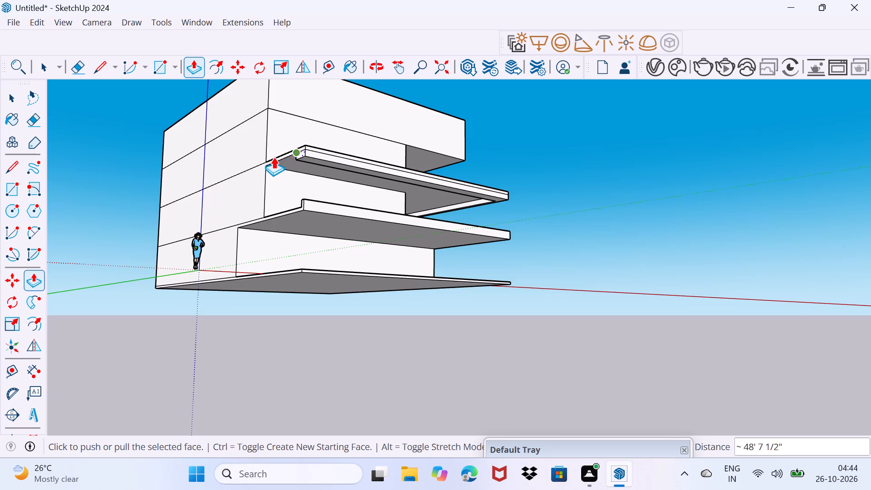
scroll(271, 158, "up", 4)
middle_click_drag(278, 162, 536, 192)
scroll(567, 184, "down", 1)
scroll(661, 183, "up", 4)
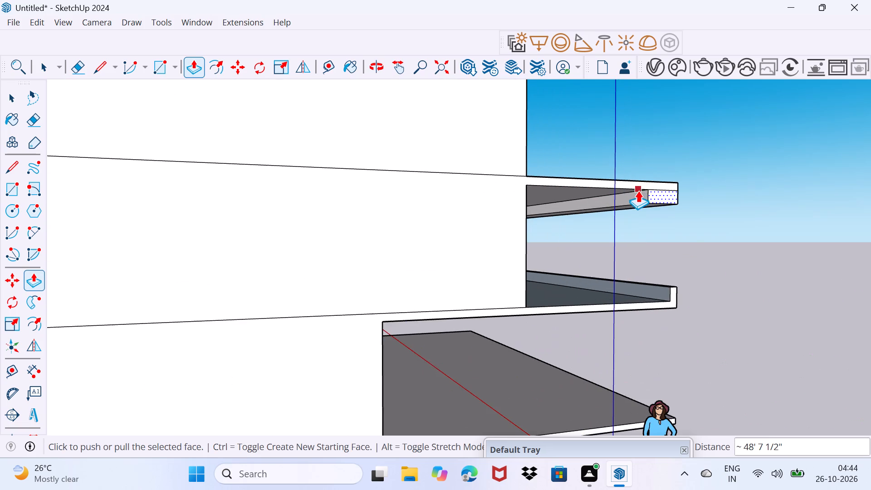
key("space")
Draw a rectangle about 2' 7 1/4" by 1' 1 1/2" on the front beam's inner face at its far end.
scroll(639, 196, "up", 6)
left_click_drag(637, 203, 646, 193)
scroll(618, 209, "up", 3)
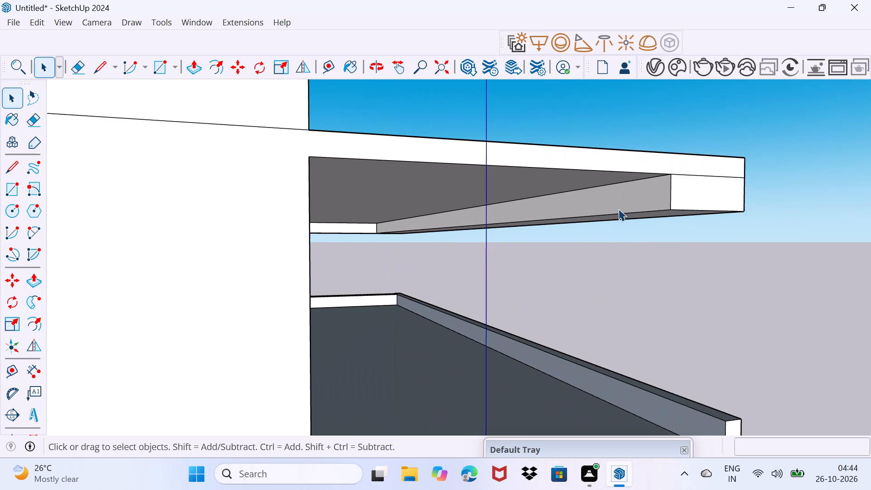
key("r")
left_click(673, 210)
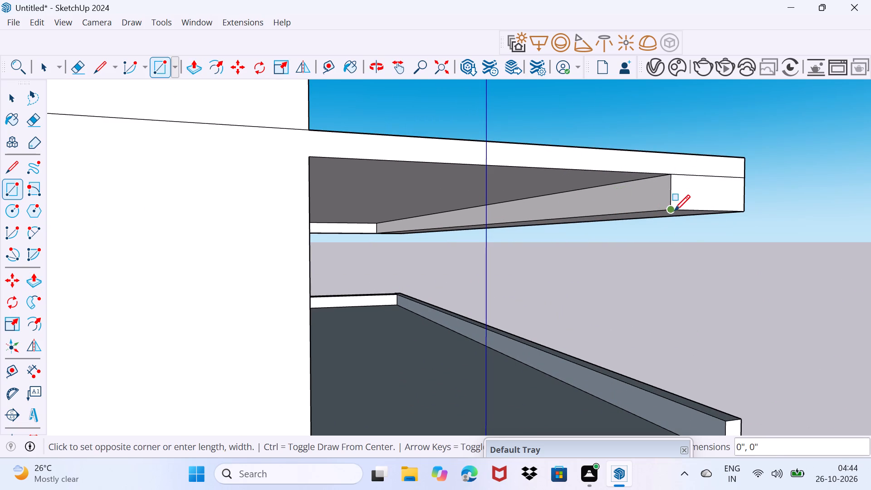
left_click(622, 186)
key("space")
Push/Pull the rectangle at the front beam's far end about 11' 1 7/16" to the building wall.
key("p")
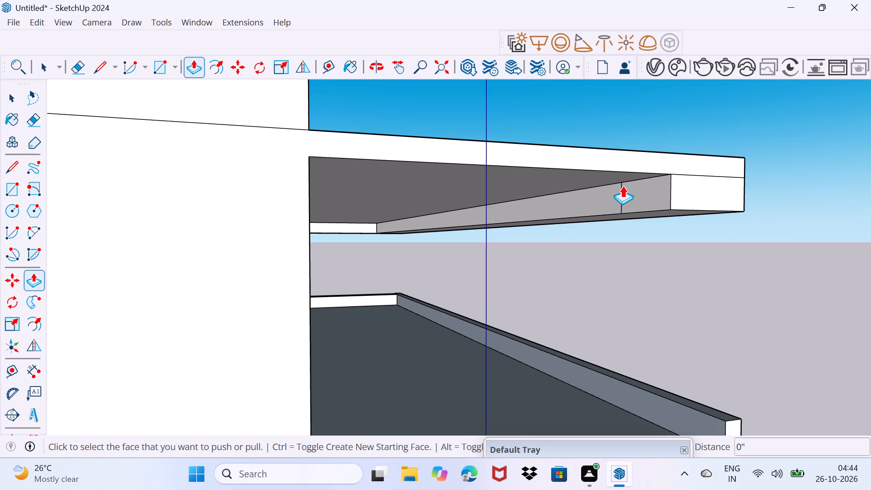
left_click(641, 192)
left_click(299, 185)
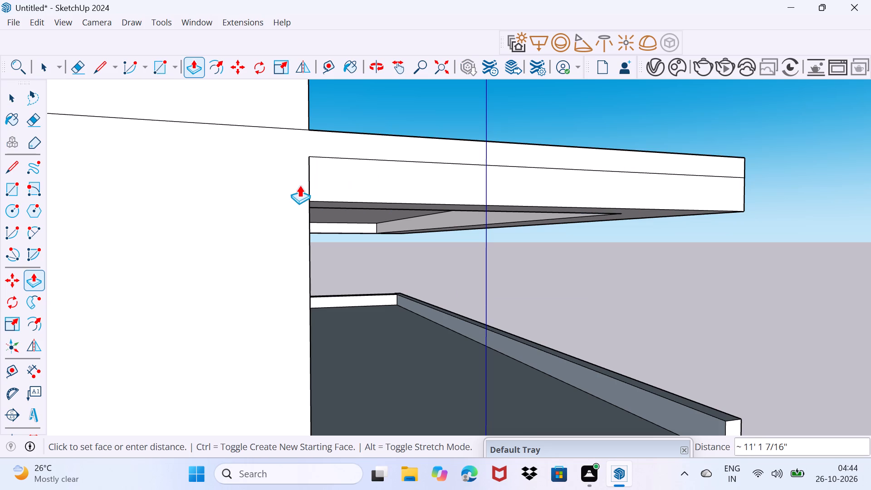
middle_click_drag(549, 257, 378, 222)
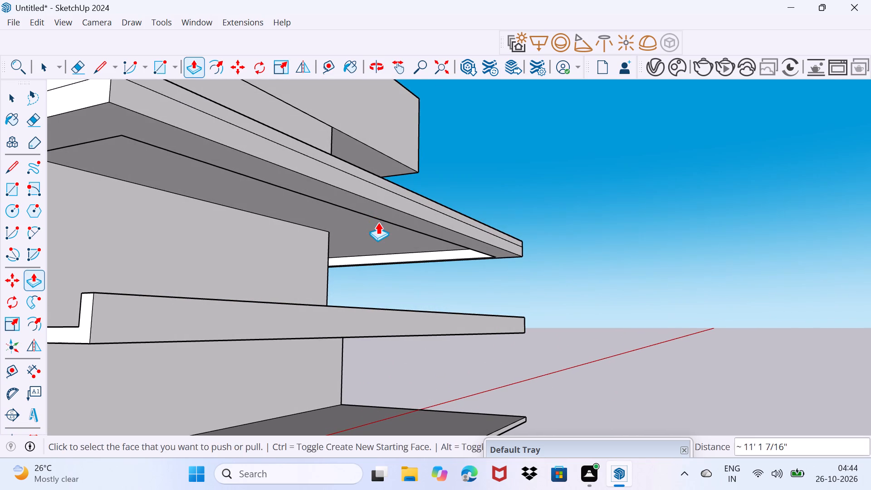
key("space")
Push/Pull the slab's underside between the beams down flush with the beams' bottom faces.
scroll(318, 235, "up", 2)
middle_click_drag(302, 227, 352, 231)
left_click(387, 186)
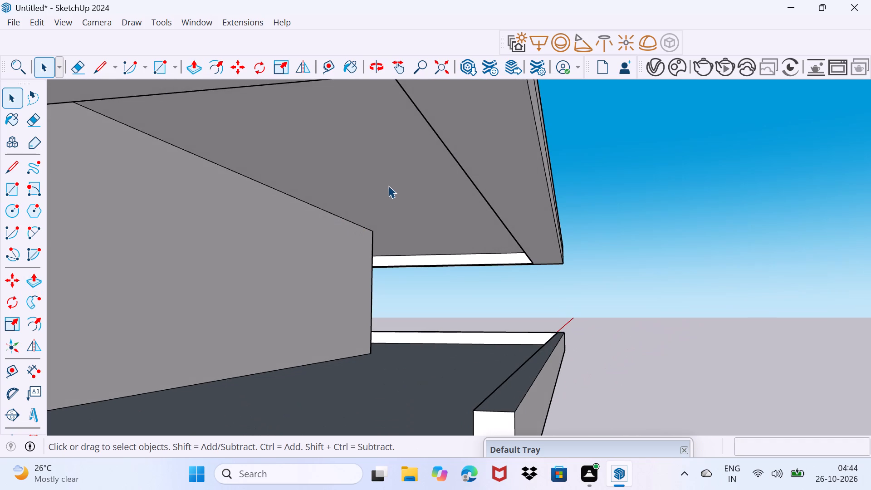
key("p")
left_click(389, 186)
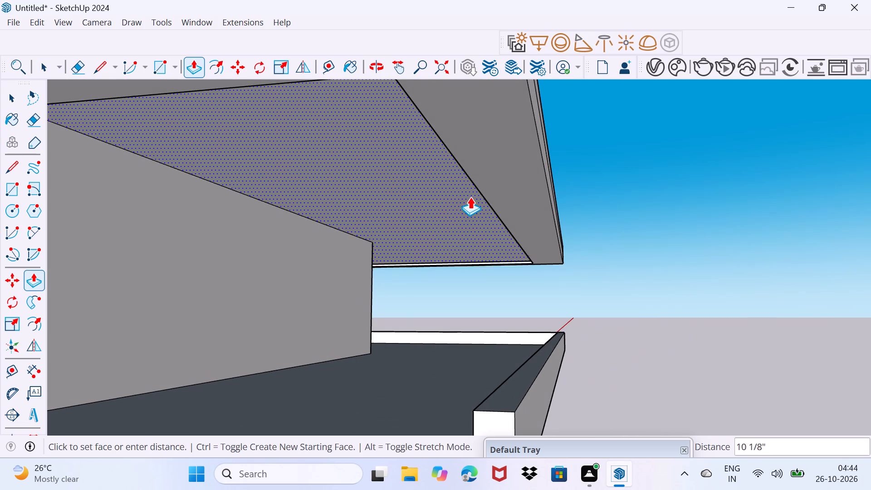
left_click(491, 190)
key("space")
Examine the thickened second-floor slab and the first-floor balcony from the front and the open side.
middle_click_drag(499, 187, 490, 187)
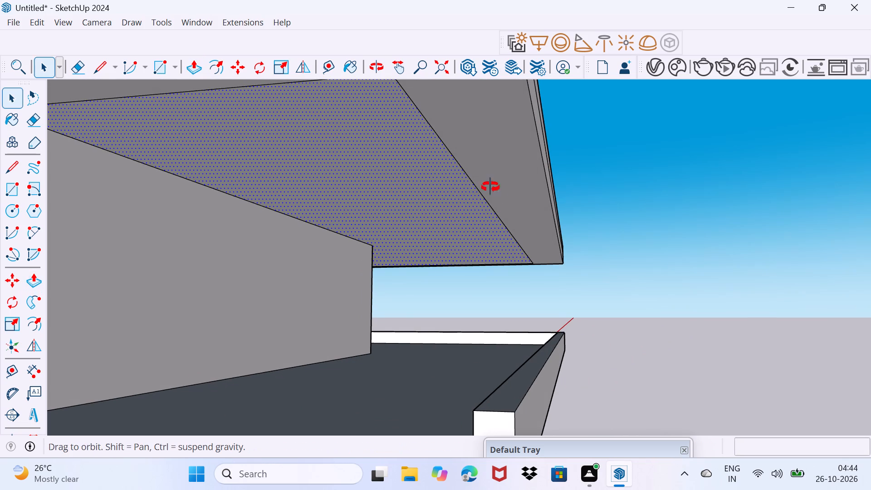
middle_click_drag(490, 187, 372, 172)
left_click_drag(350, 206, 375, 188)
middle_click_drag(386, 178, 187, 256)
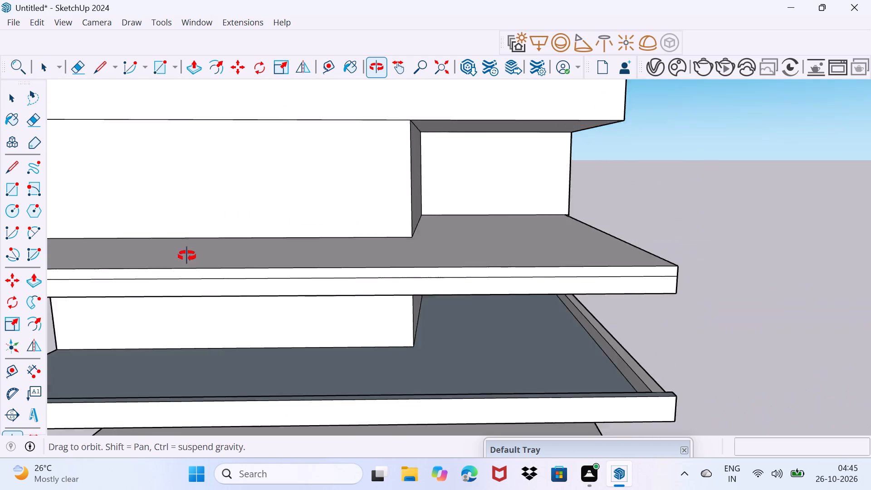
middle_click_drag(187, 256, 196, 232)
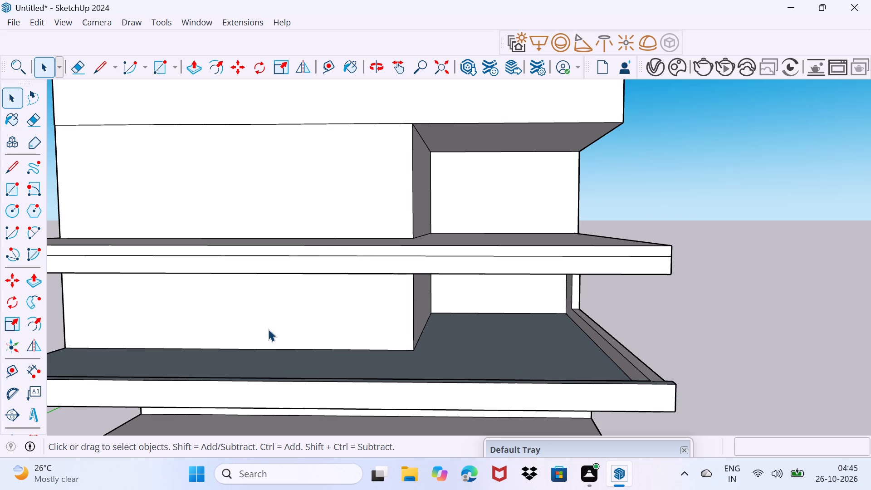
scroll(162, 342, "down", 4)
middle_click_drag(144, 387, 180, 390)
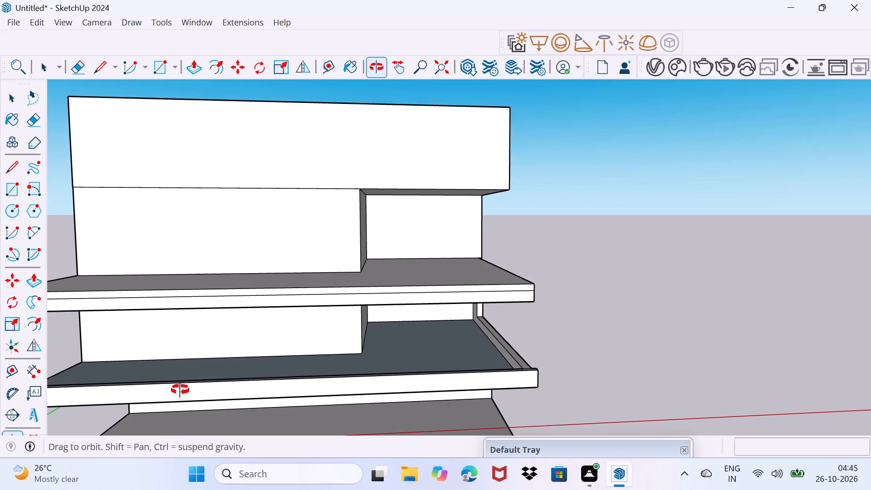
middle_click_drag(180, 390, 412, 373)
middle_click_drag(260, 385, 486, 382)
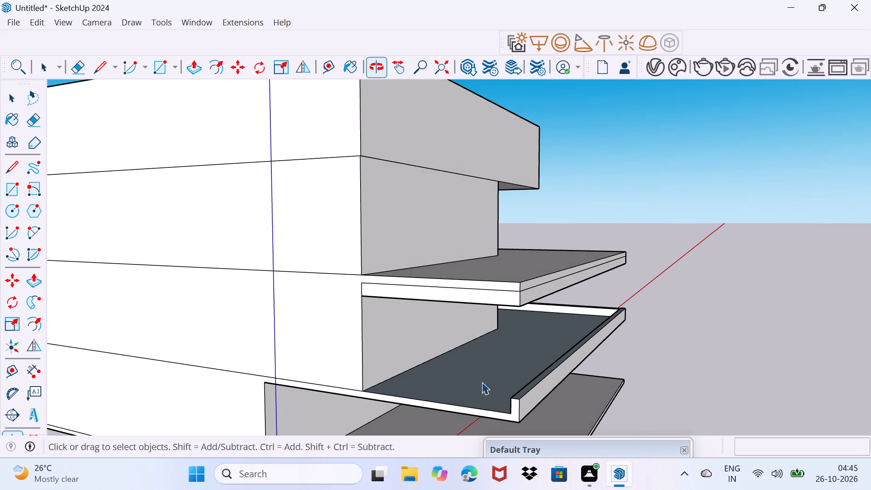
Copy the first-floor balcony floor's open side edge 8" inward, parallel to the original edge.
left_click(463, 405)
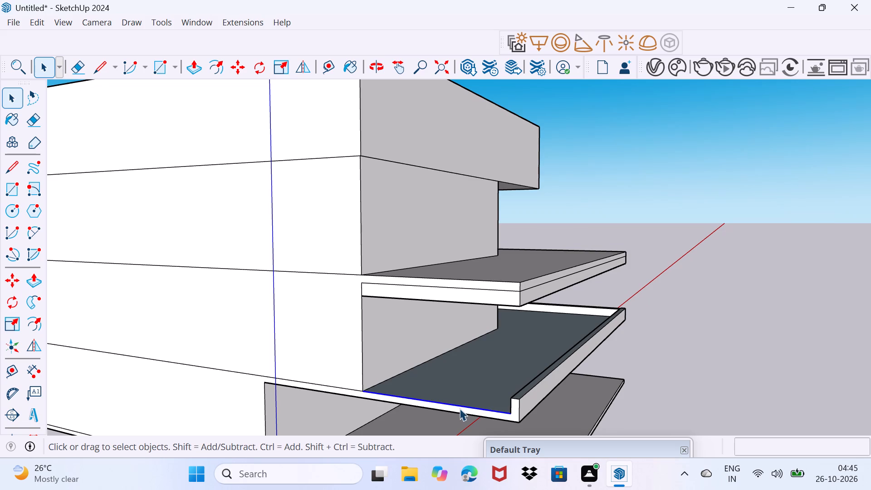
scroll(453, 406, "up", 2)
middle_click_drag(448, 404, 596, 423)
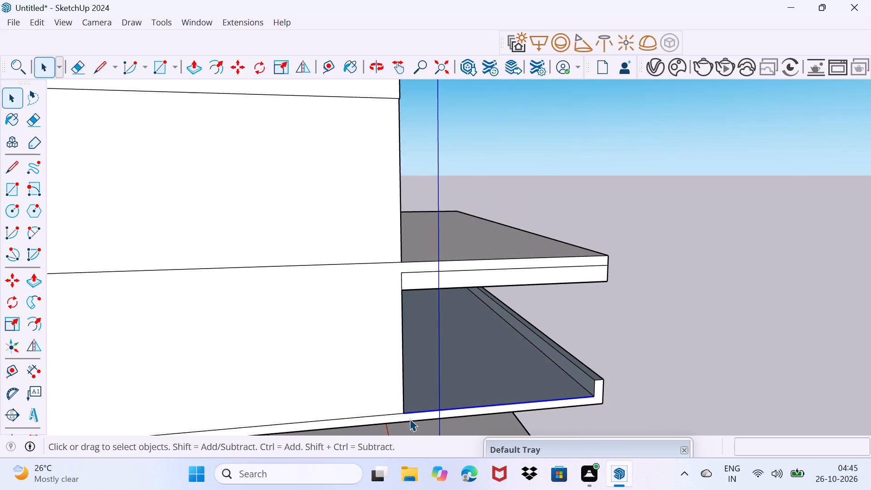
scroll(410, 418, "up", 3)
key("m")
scroll(374, 420, "up", 3)
middle_click_drag(409, 392, 325, 383)
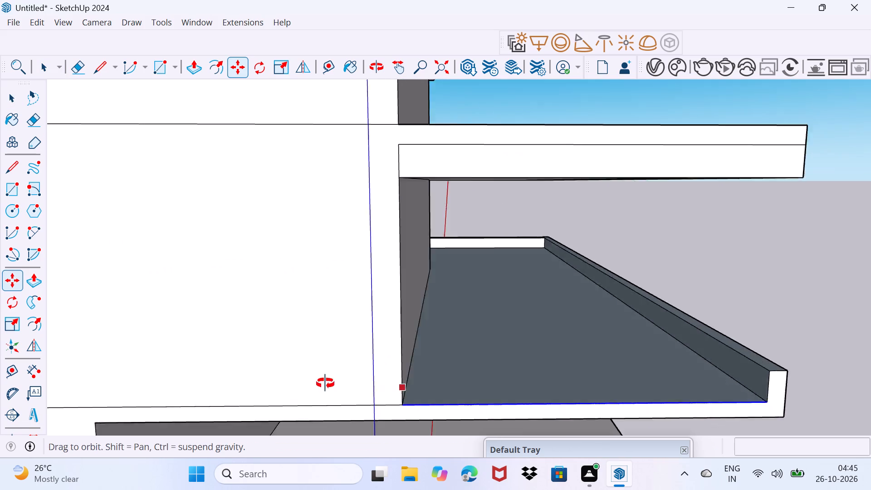
middle_click_drag(325, 383, 305, 392)
left_click(396, 398)
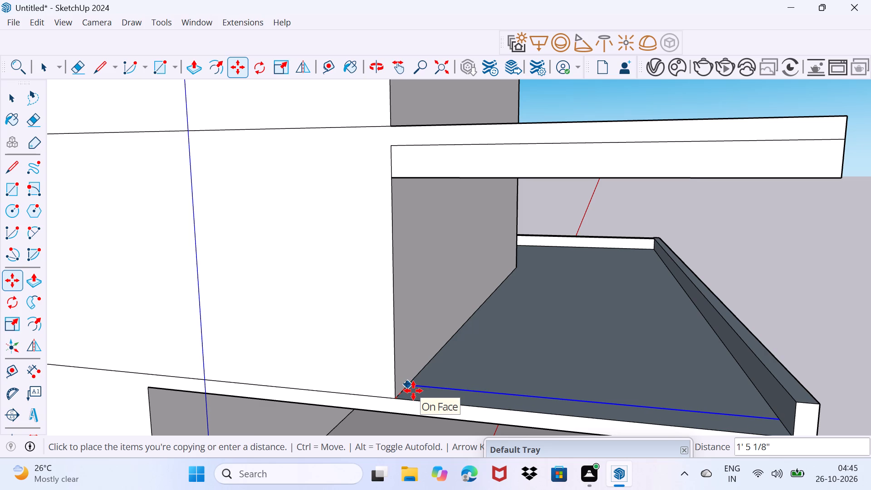
key("8")
key("shift+quotedbl")
key("Return")
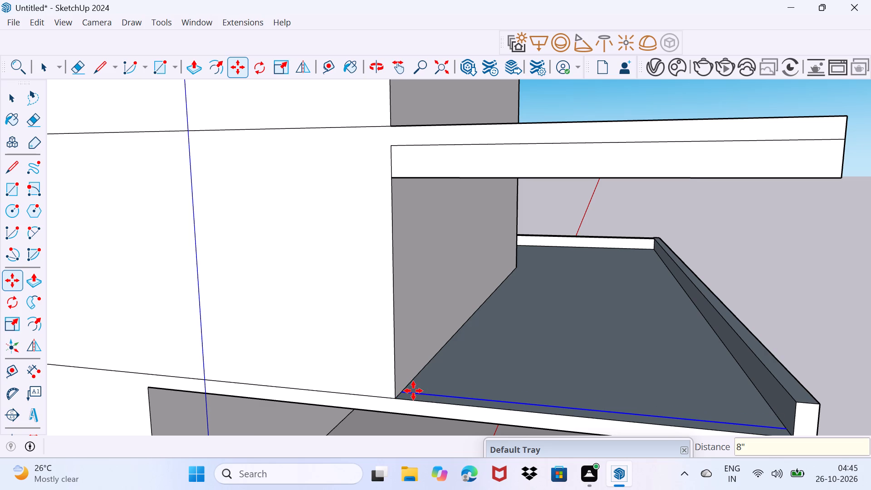
key("space")
Push/Pull the narrow strip along the balcony floor's side edge up 4' as a parapet.
scroll(419, 408, "up", 1)
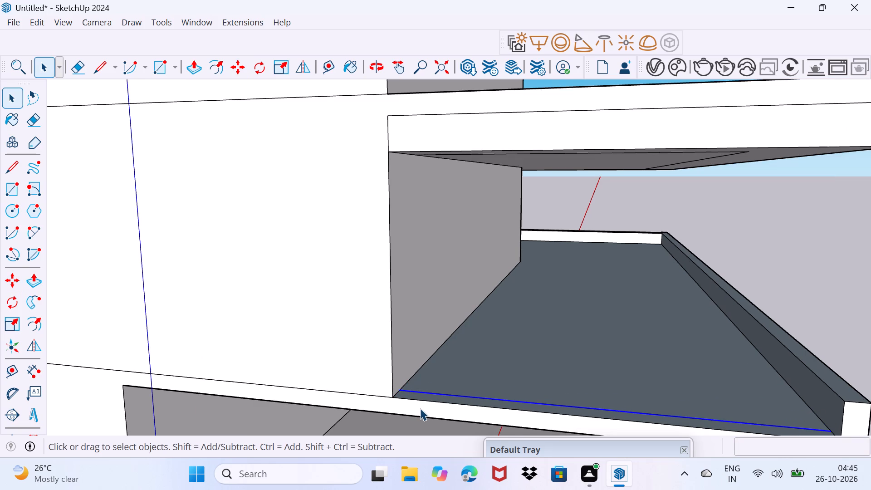
left_click(436, 398)
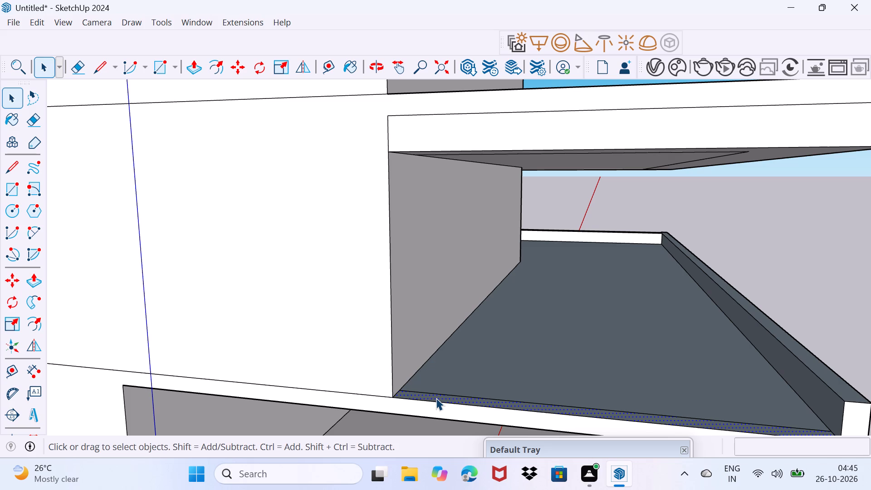
key("p")
left_click(436, 398)
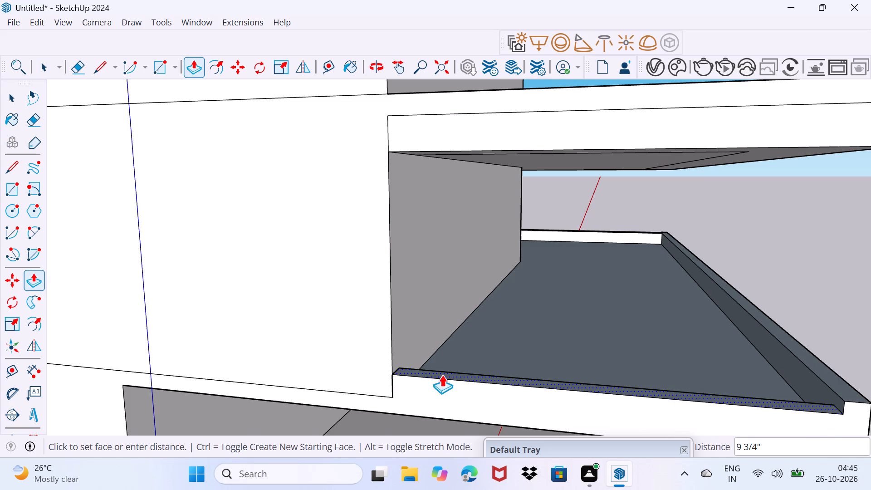
type("4'")
key("Return")
key("space")
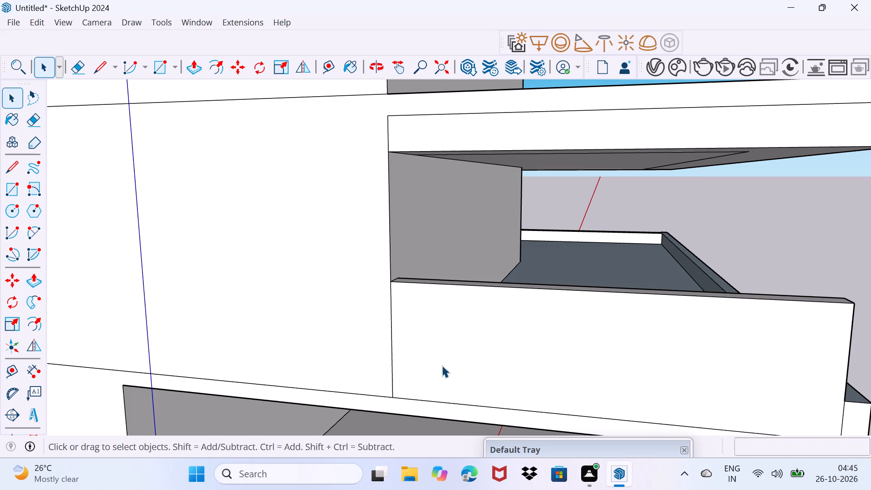
Push/Pull the side parapet's end face 8" outward, flush with the balcony's front face.
middle_click_drag(639, 359, 407, 308)
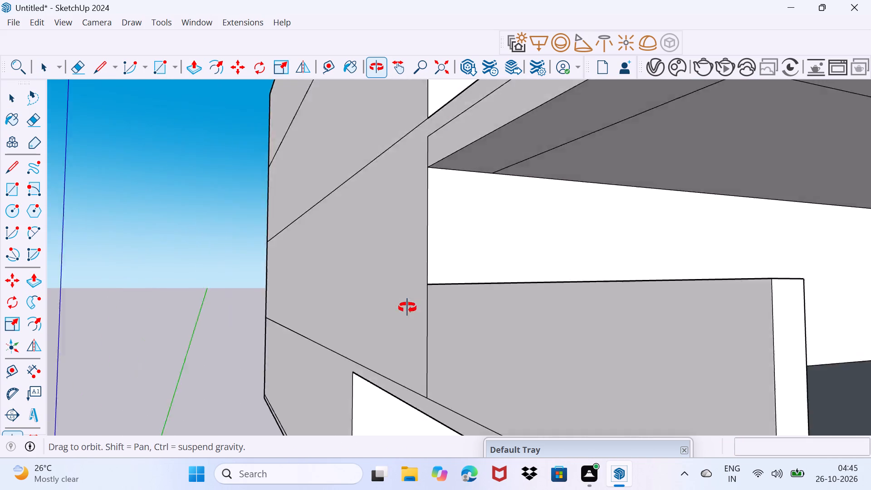
middle_click_drag(407, 308, 313, 299)
scroll(313, 299, "down", 2)
middle_click_drag(324, 338, 335, 353)
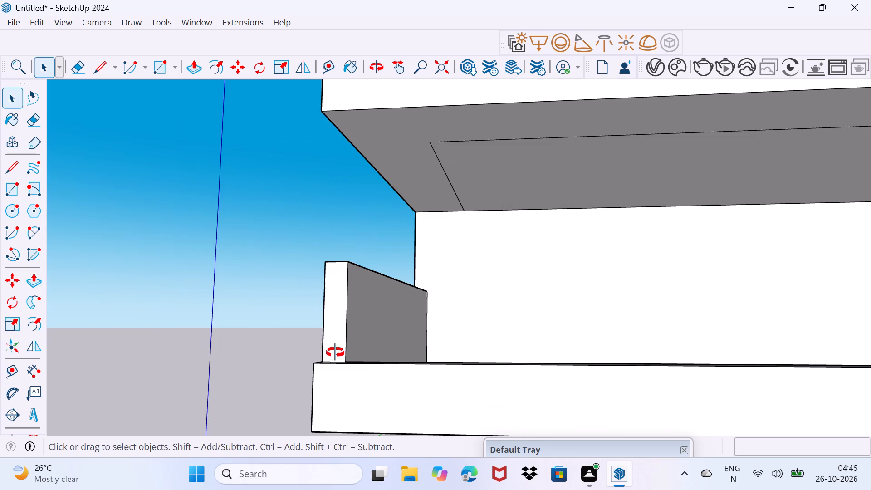
middle_click_drag(335, 353, 344, 361)
left_click(352, 361)
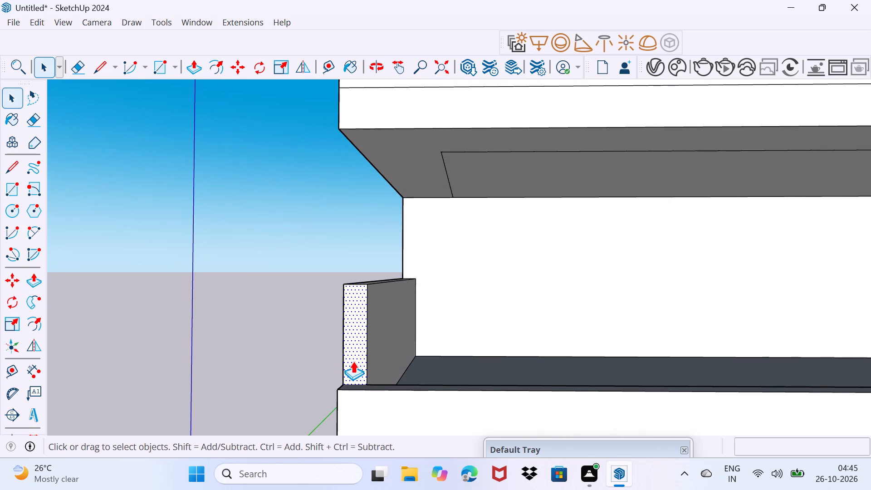
key("p")
left_click(353, 361)
left_click(377, 404)
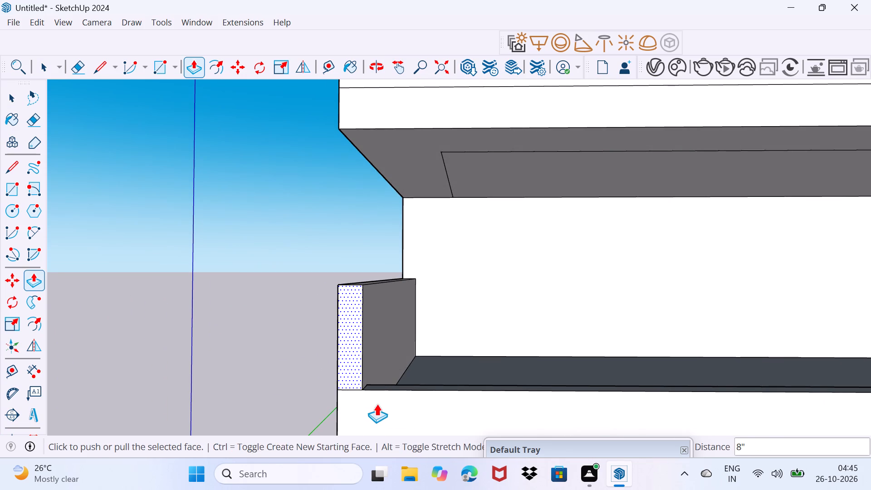
key("space")
Examine the side parapet and the second-floor slab's end from the front and the side.
left_click_drag(377, 404, 379, 395)
middle_click_drag(375, 383, 346, 371)
scroll(346, 371, "down", 6)
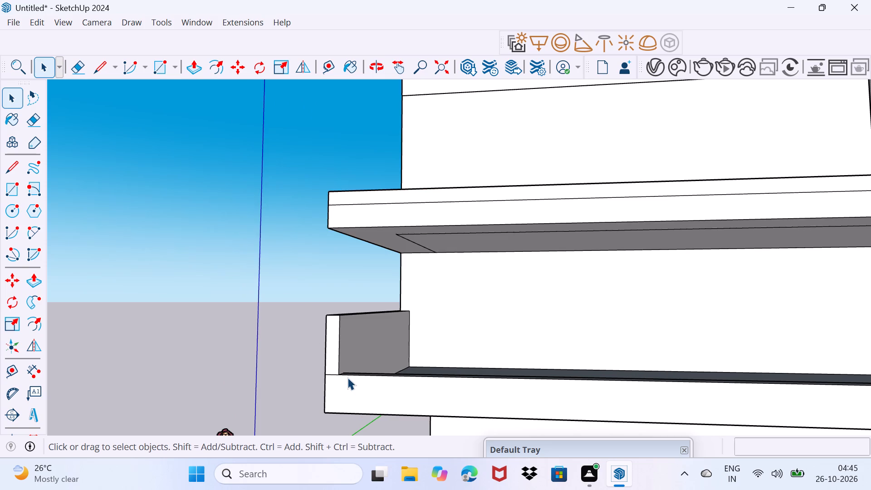
middle_click_drag(347, 374, 366, 382)
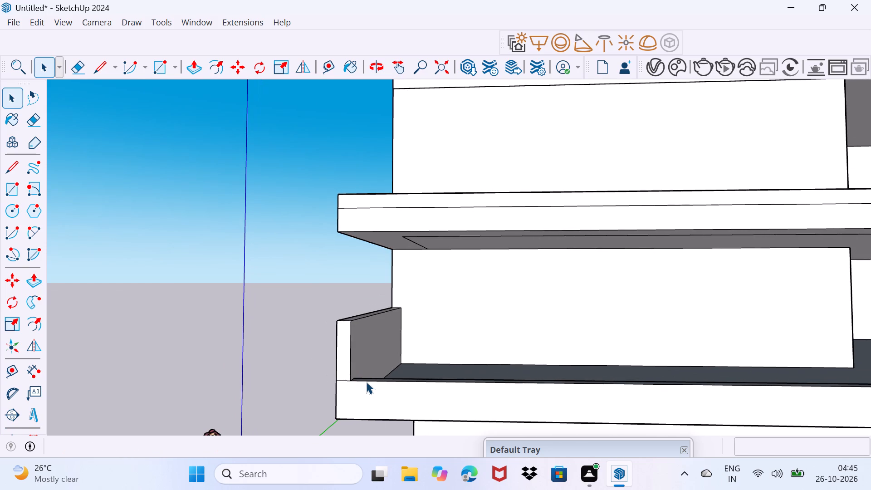
scroll(366, 382, "down", 8)
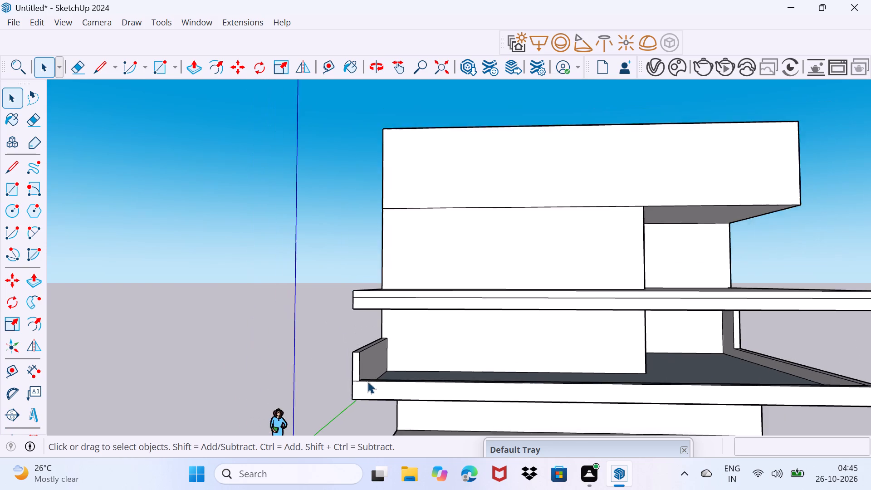
scroll(367, 381, "down", 5)
scroll(373, 313, "up", 3)
middle_click_drag(364, 334, 384, 338)
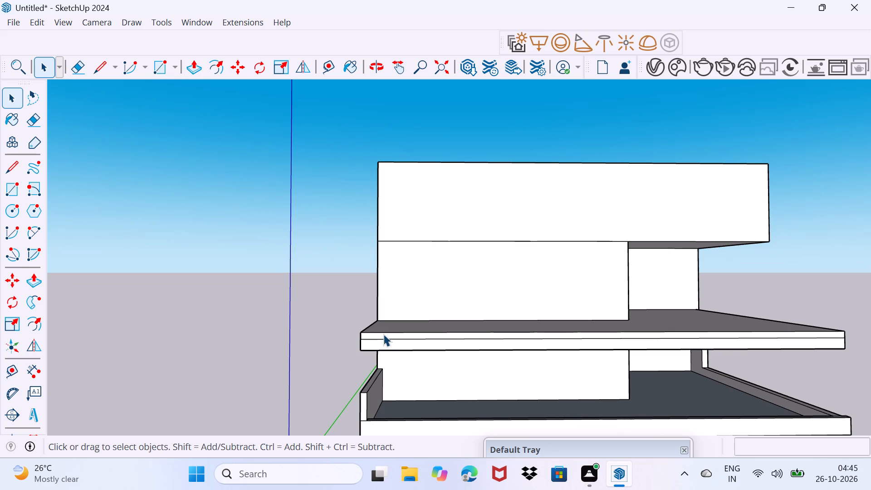
middle_click_drag(347, 325, 374, 343)
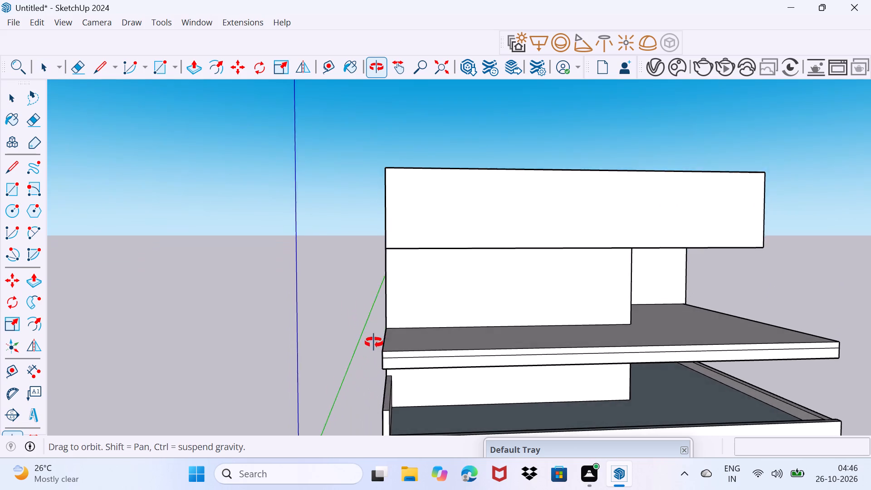
middle_click_drag(374, 343, 382, 313)
middle_click(411, 306)
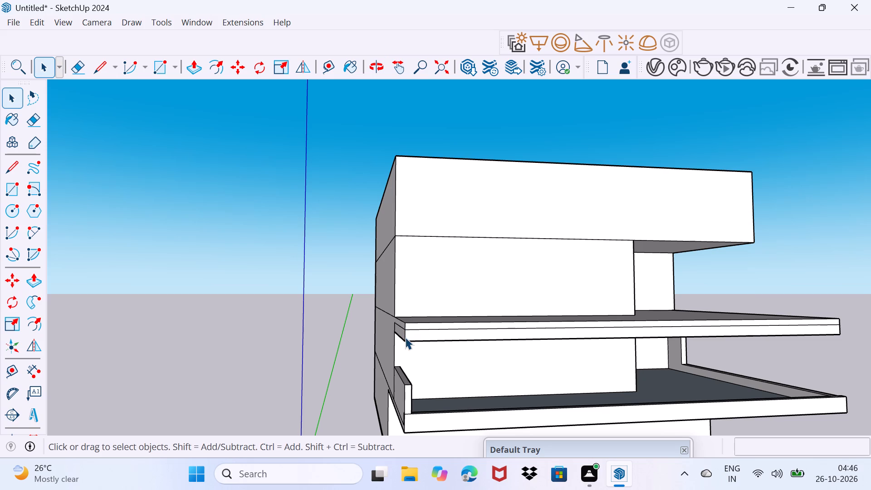
Copy the second-floor slab's top side edge, above the side parapet, 8" inward across the slab.
scroll(406, 331, "up", 1)
middle_click_drag(406, 328, 427, 410)
scroll(417, 371, "up", 2)
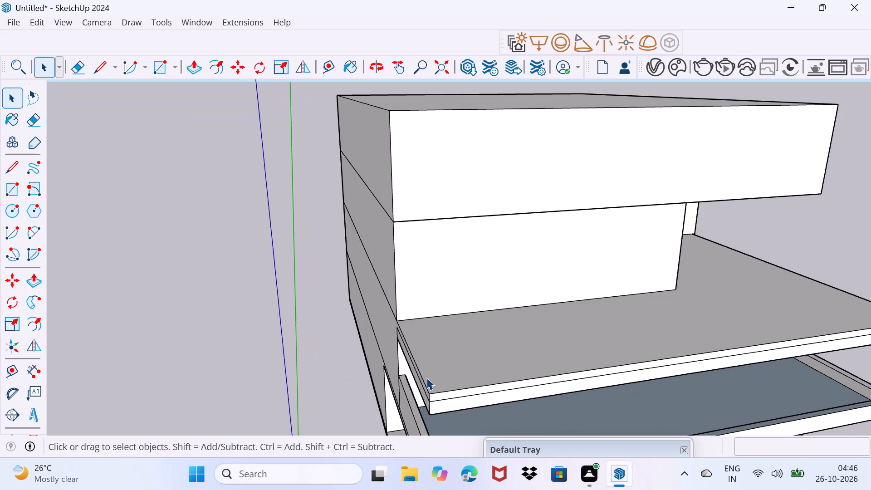
left_click(428, 391)
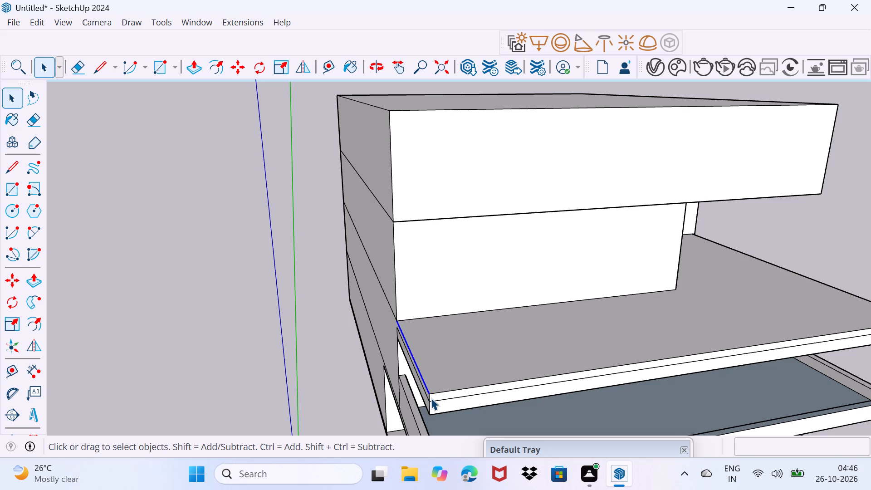
key("m")
left_click(428, 395)
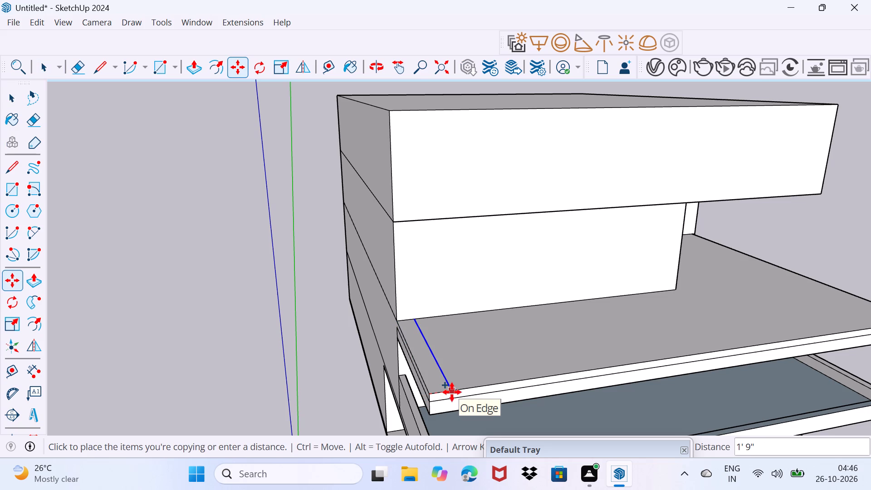
key("8")
key("shift+quotedbl")
key("Return")
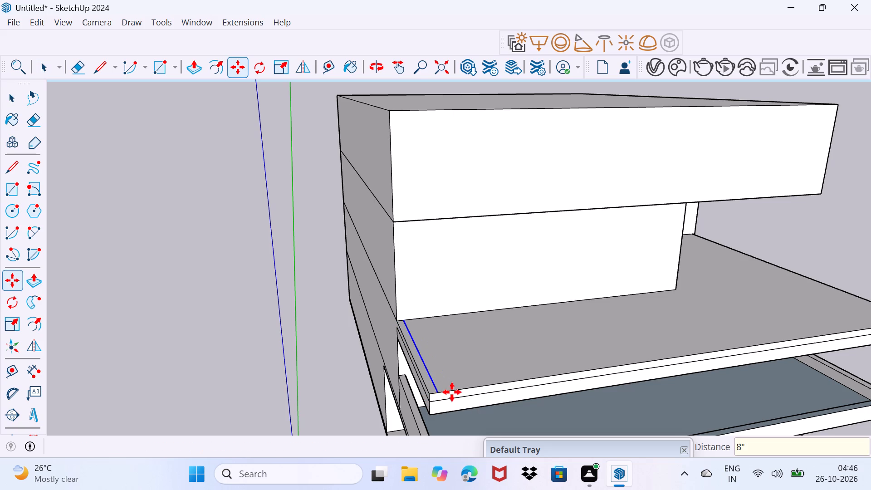
key("space")
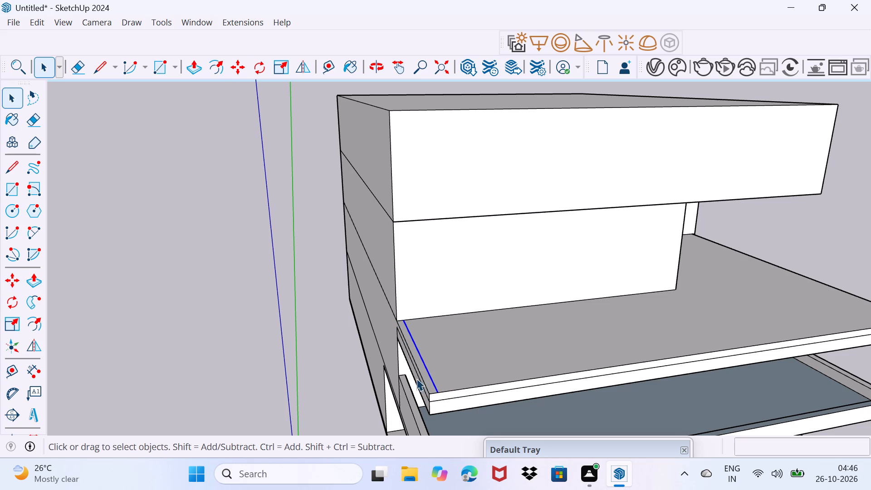
Push/Pull the 8" strip on the second-floor slab up about 27' as a side fin wall rising past the roof.
left_click(429, 380)
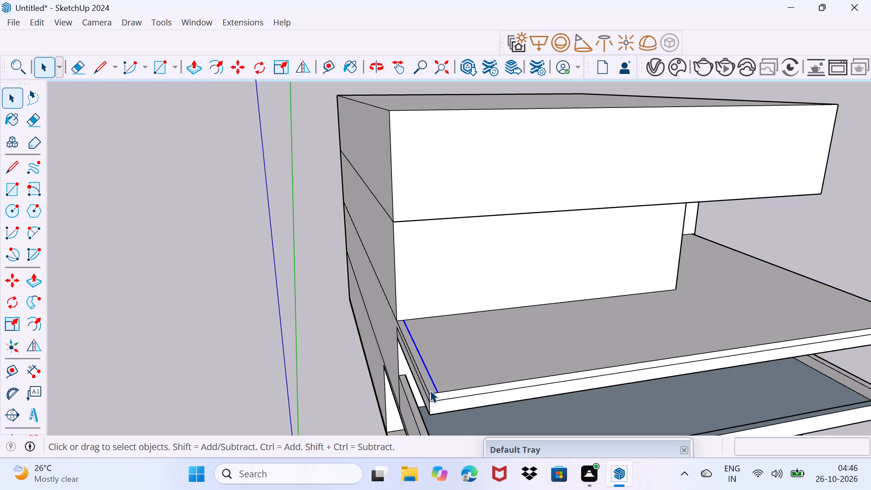
left_click(431, 390)
scroll(430, 390, "up", 4)
left_click_drag(429, 390, 438, 372)
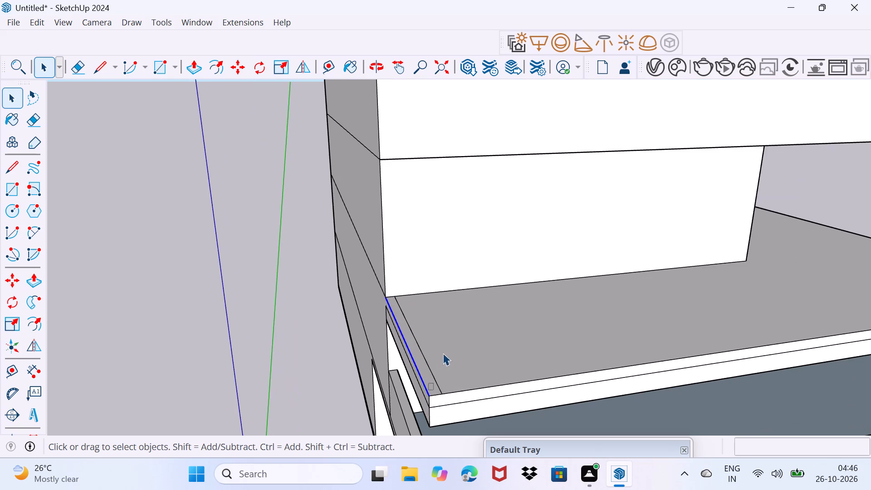
left_click(432, 382)
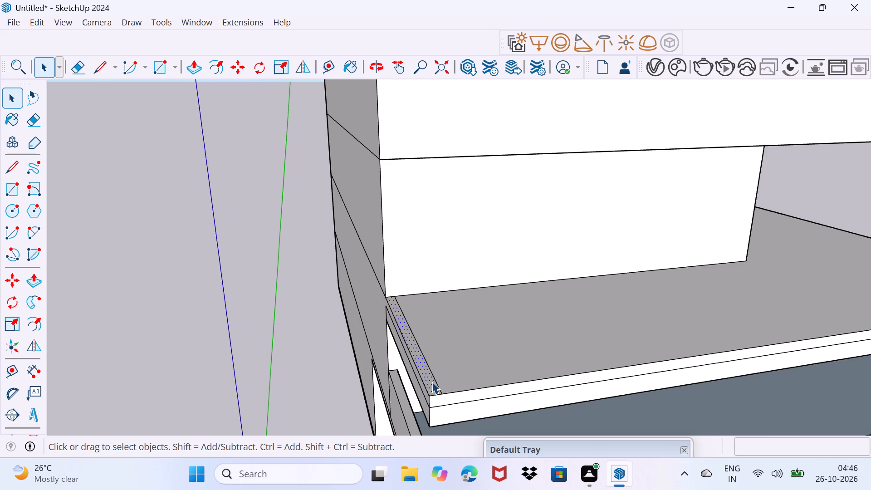
key("p")
left_click(432, 382)
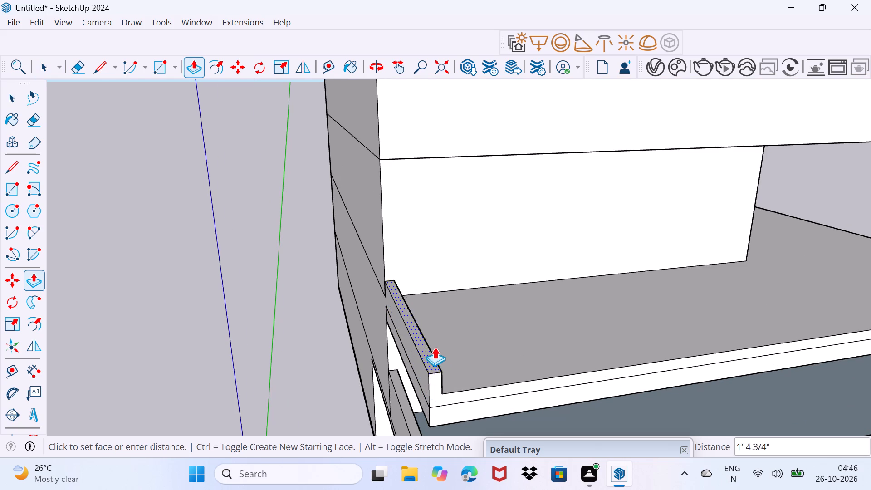
scroll(432, 265, "down", 3)
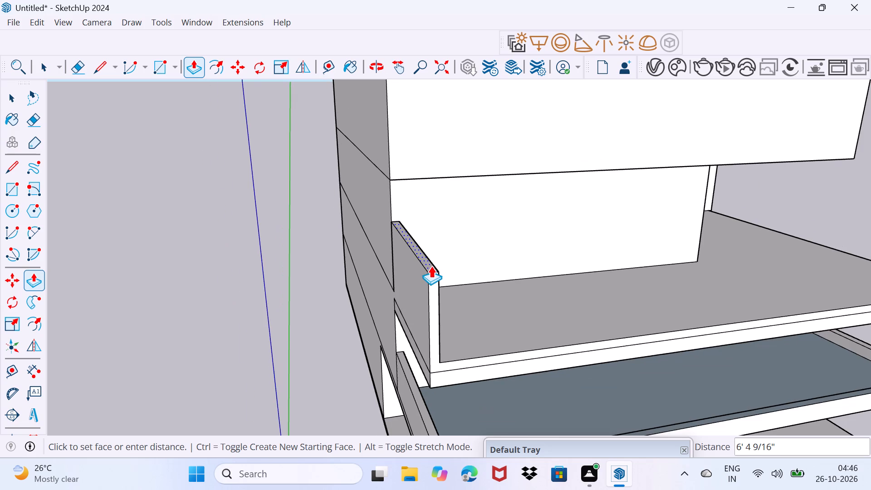
scroll(430, 250, "down", 2)
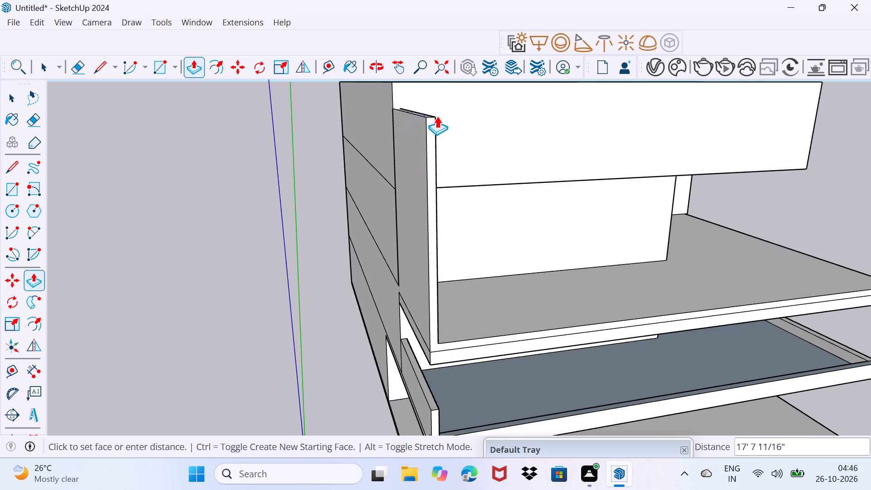
middle_click_drag(437, 116, 465, 242, "shift")
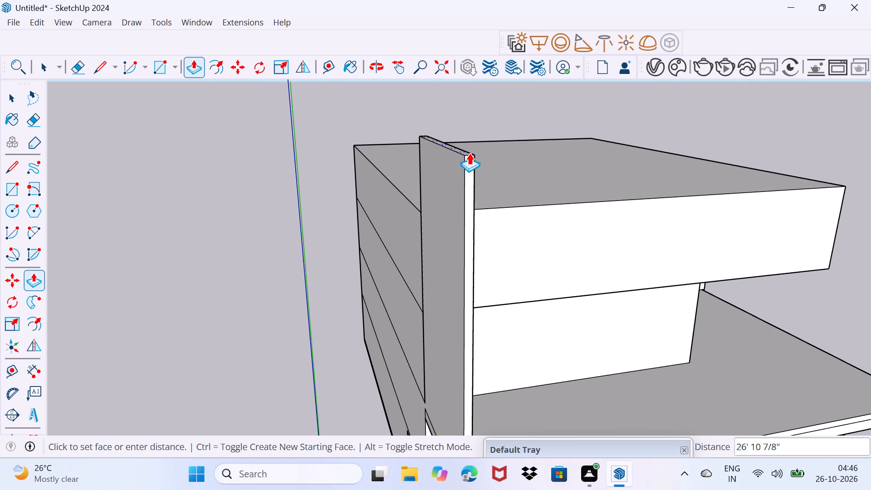
left_click(469, 151)
key("space")
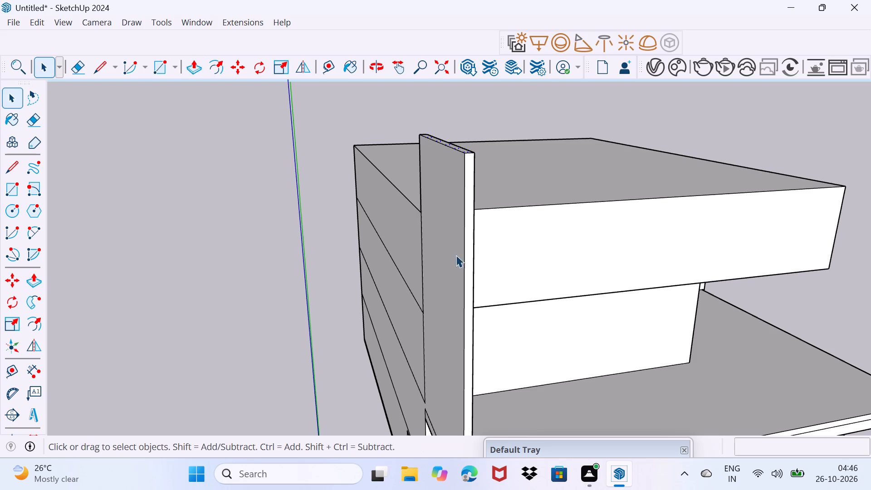
left_click_drag(456, 255, 461, 245)
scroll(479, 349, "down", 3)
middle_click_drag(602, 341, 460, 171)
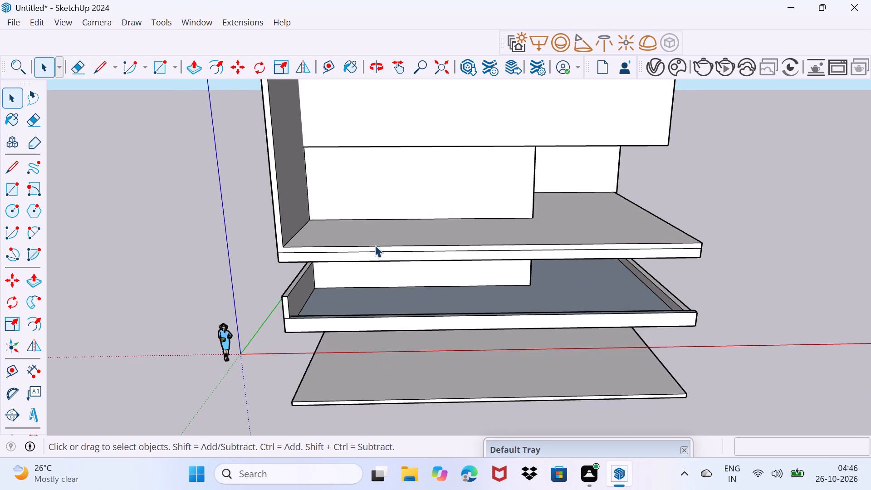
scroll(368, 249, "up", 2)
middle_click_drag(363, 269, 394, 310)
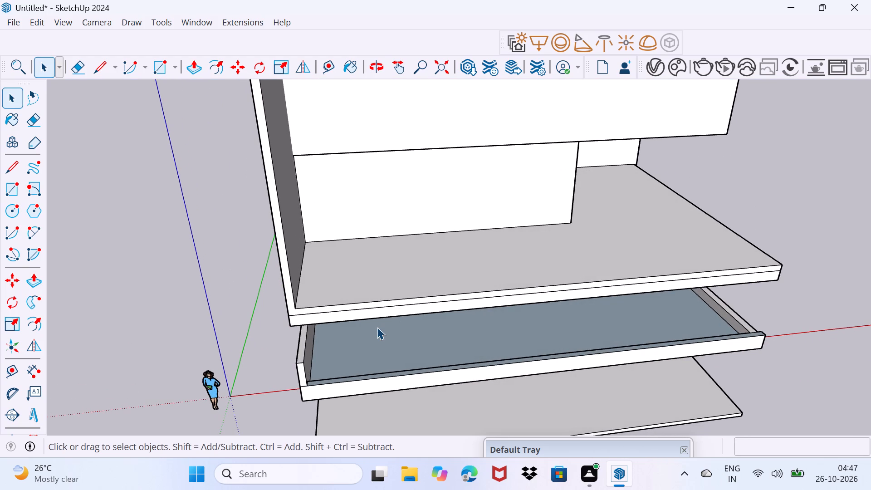
Erase the leftover horizontal line along the second-floor slab's front face.
key("e")
left_click(355, 308)
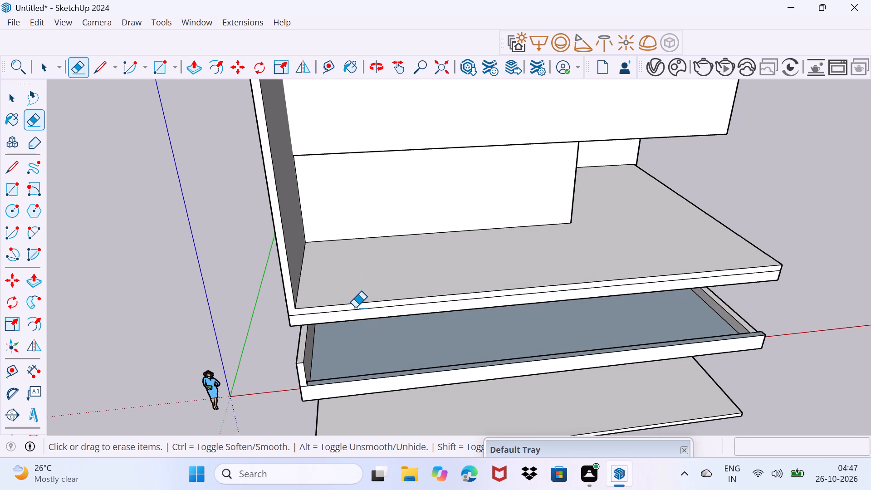
left_click(355, 310)
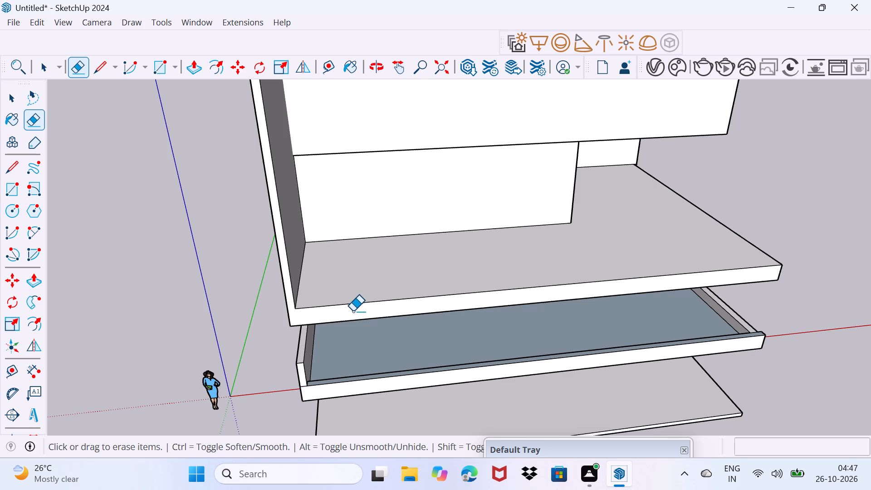
Copy the second-floor slab's top front edge 8" inward across the slab.
middle_click_drag(322, 332, 412, 251)
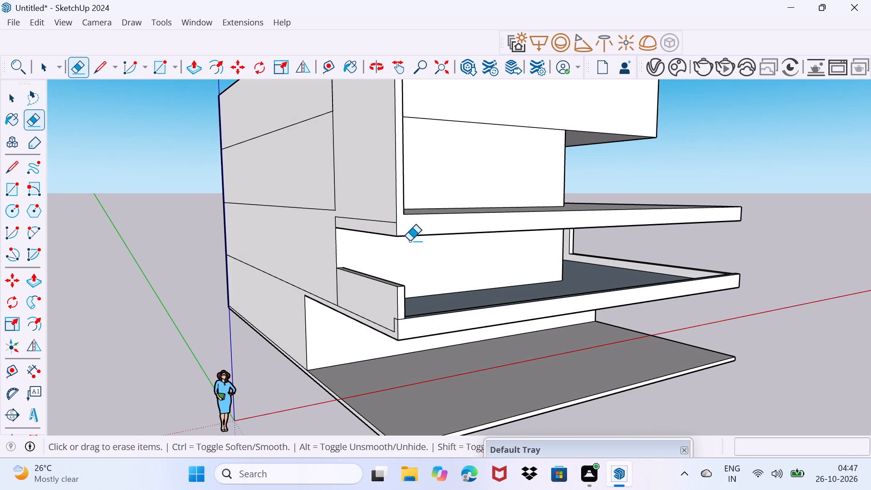
middle_click_drag(410, 241, 195, 321)
key("space")
middle_click_drag(700, 382, 685, 382)
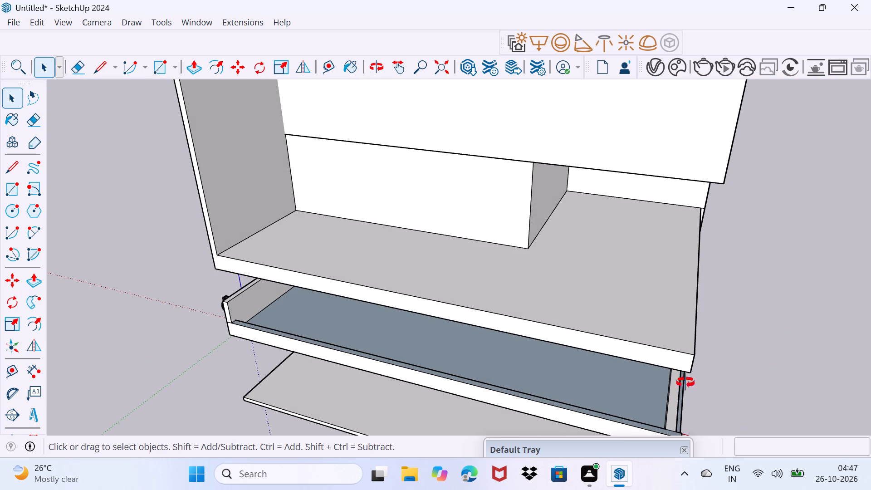
middle_click_drag(685, 382, 464, 373)
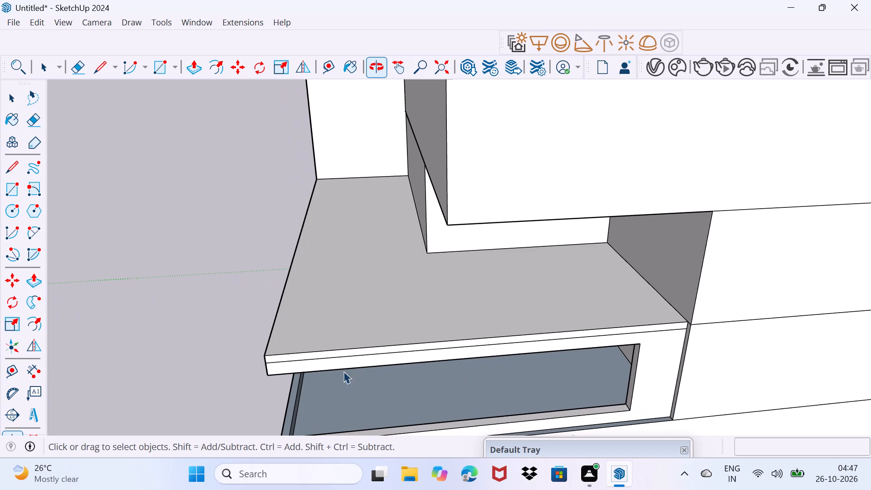
left_click(267, 346)
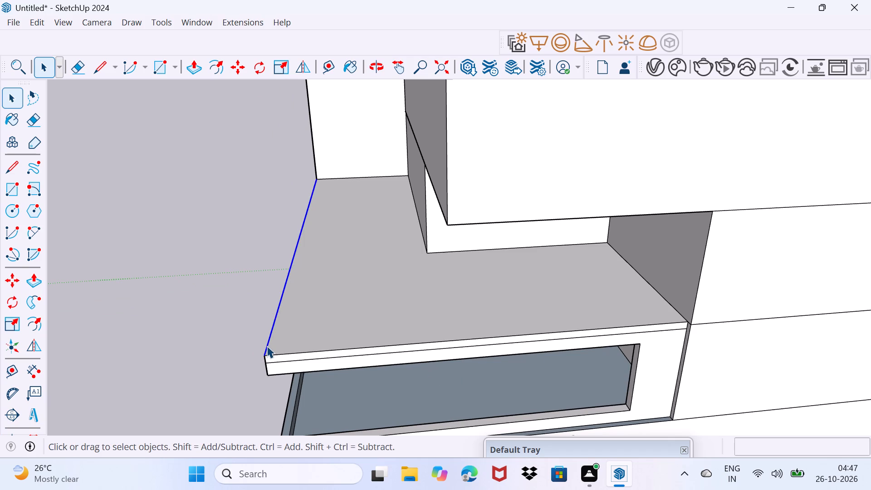
key("m")
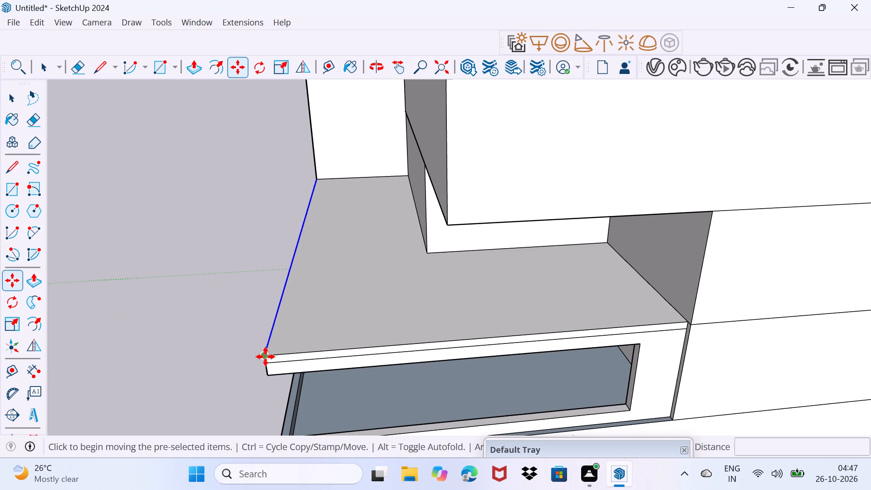
left_click(265, 357)
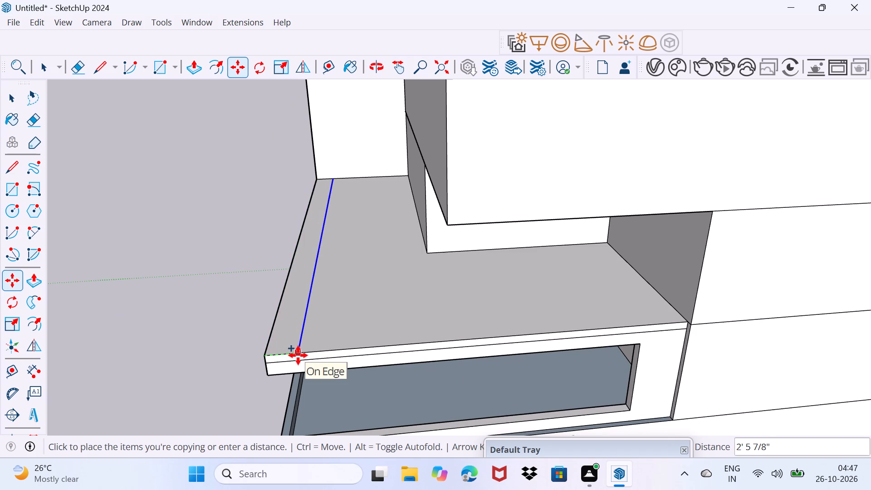
key("8")
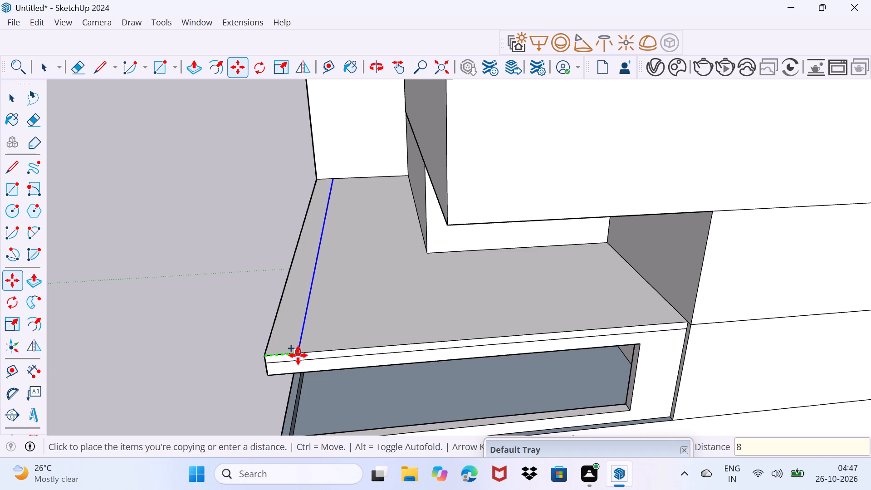
key("shift+quotedbl")
key("Return")
key("space")
Erase the leftover horizontal line segments on the second-floor slab's side face, opposite the fin wall.
middle_click_drag(284, 354, 407, 364)
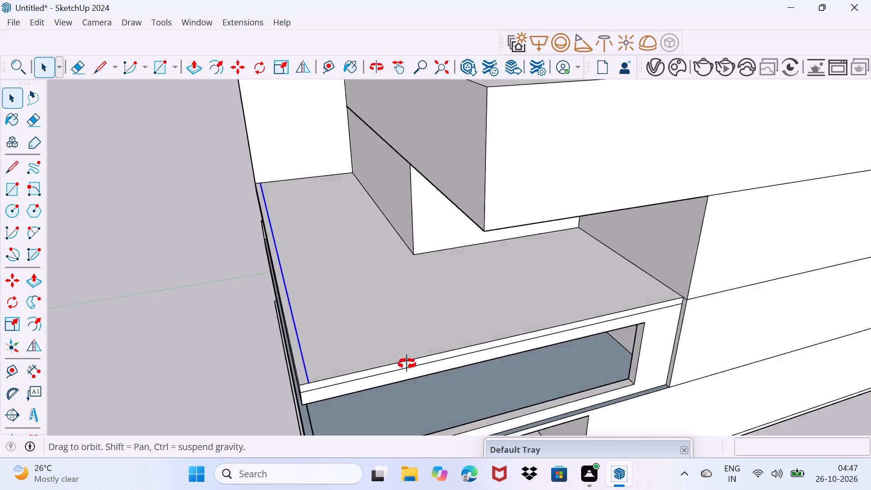
middle_click_drag(407, 364, 480, 338)
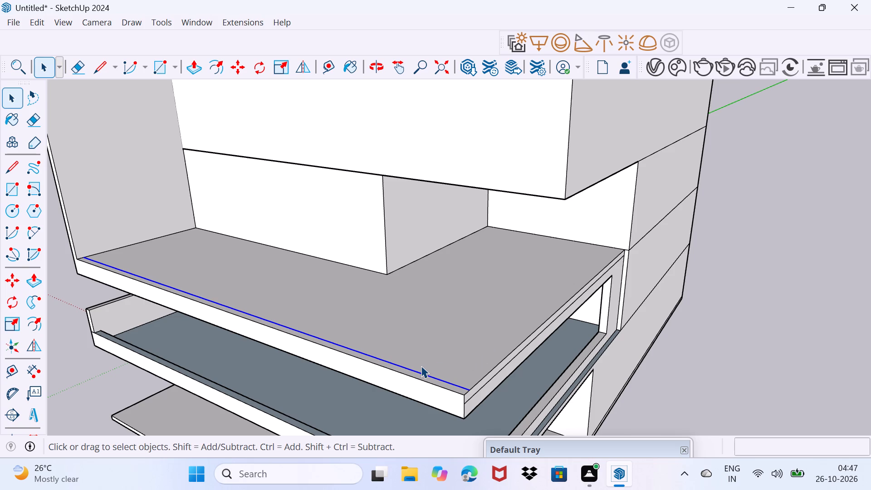
key("e")
left_click(470, 399)
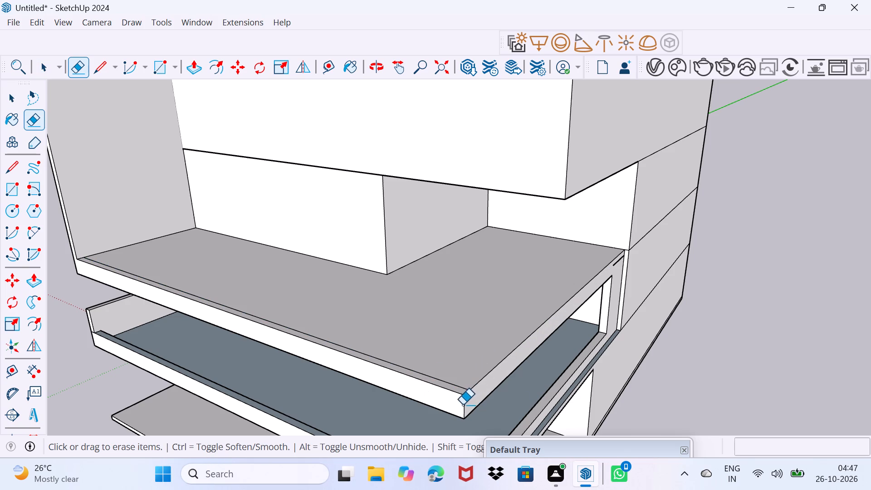
left_click(618, 262)
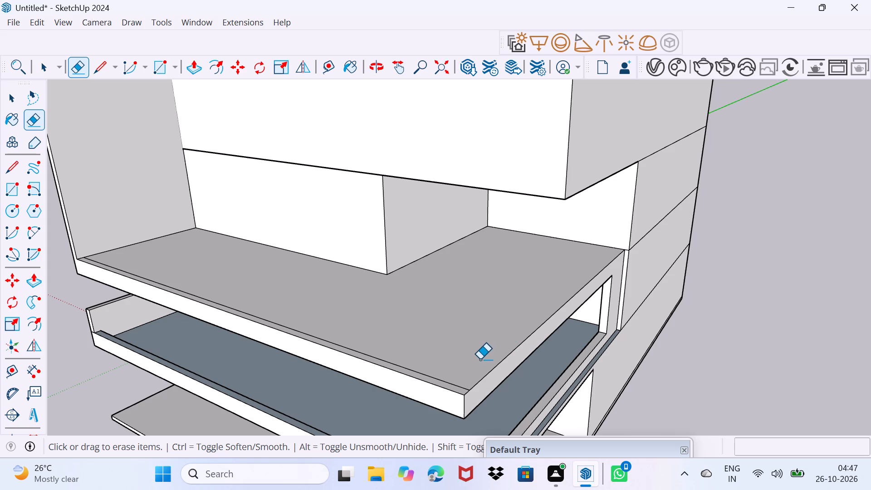
Copy the second-floor slab's top side edge, opposite the fin wall, 8" inward across the slab.
key("space")
scroll(454, 398, "up", 1)
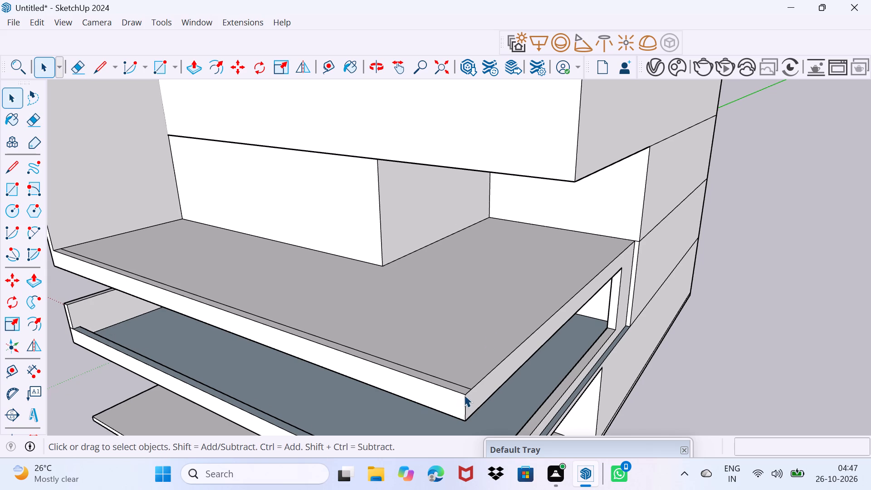
left_click(468, 391)
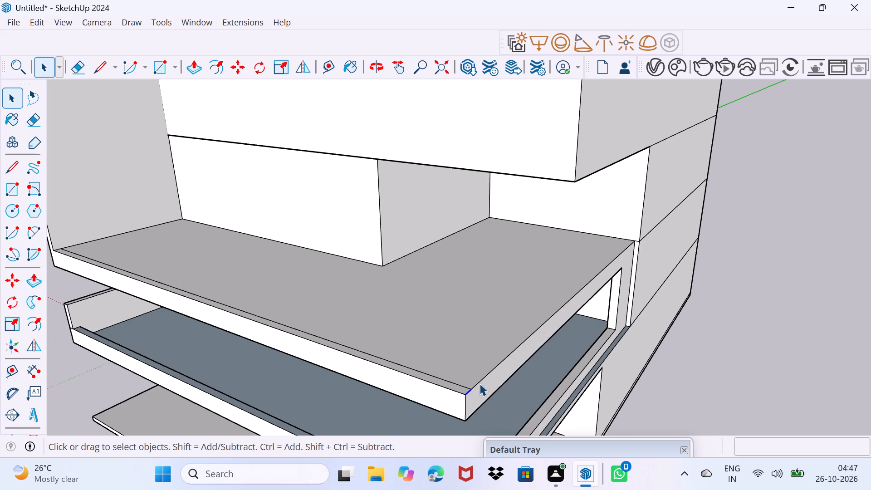
left_click_drag(478, 388, 487, 367)
left_click(486, 376)
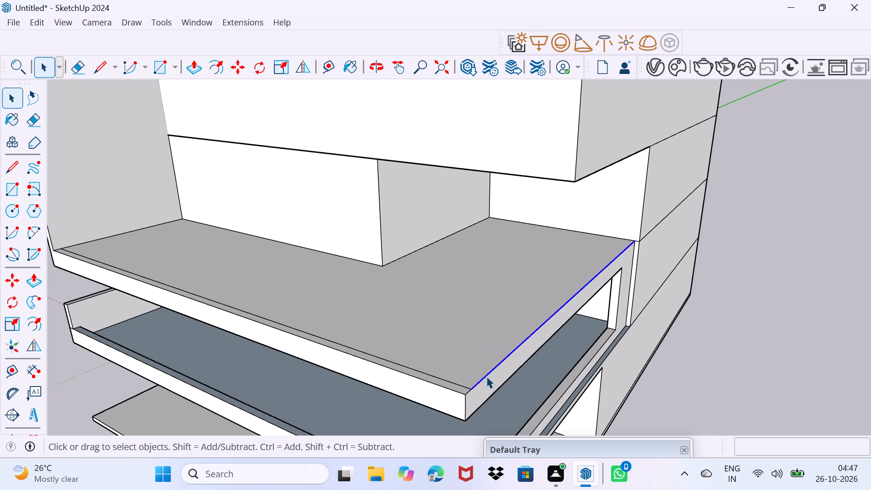
key("m")
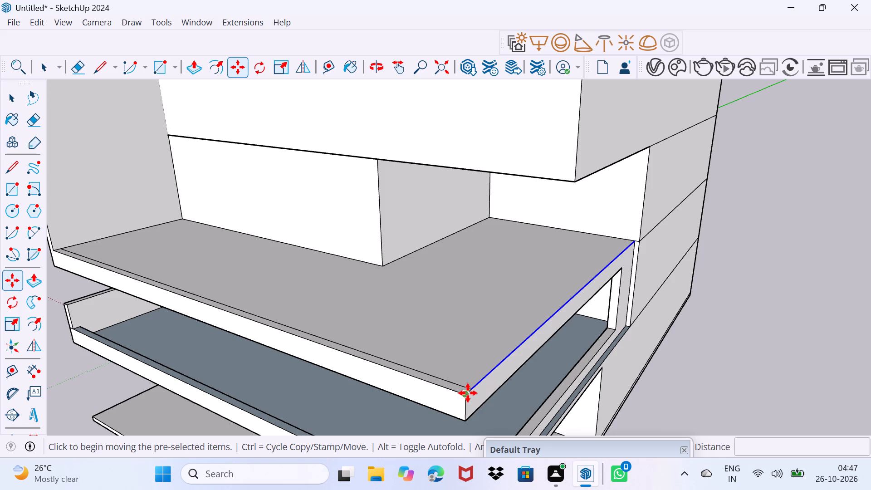
left_click(471, 390)
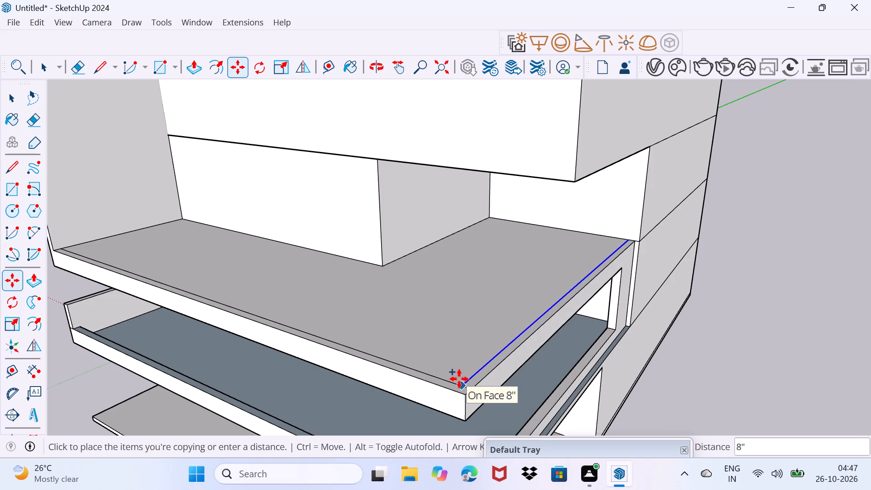
key("8")
key("shift+quotedbl")
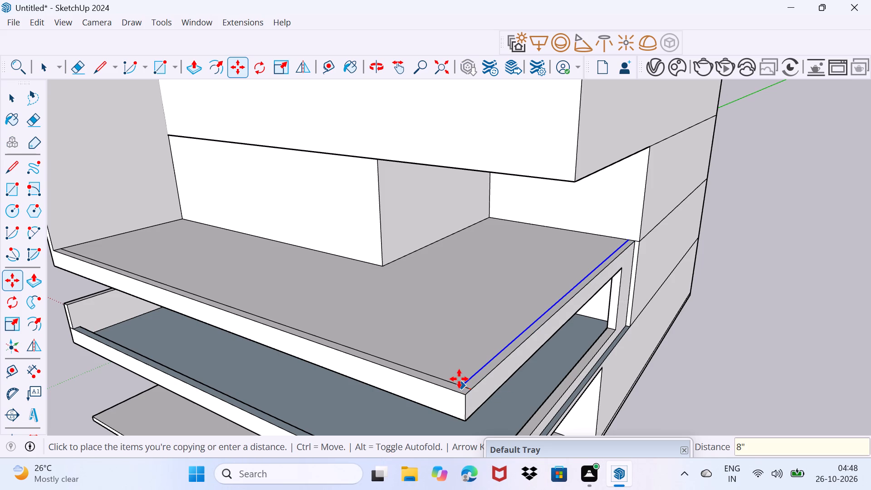
key("Return")
key("space")
left_click_drag(455, 380, 470, 350)
Erase the short segment dividing the front and side 8" strips at the second-floor slab's outer corner.
scroll(430, 393, "up", 3)
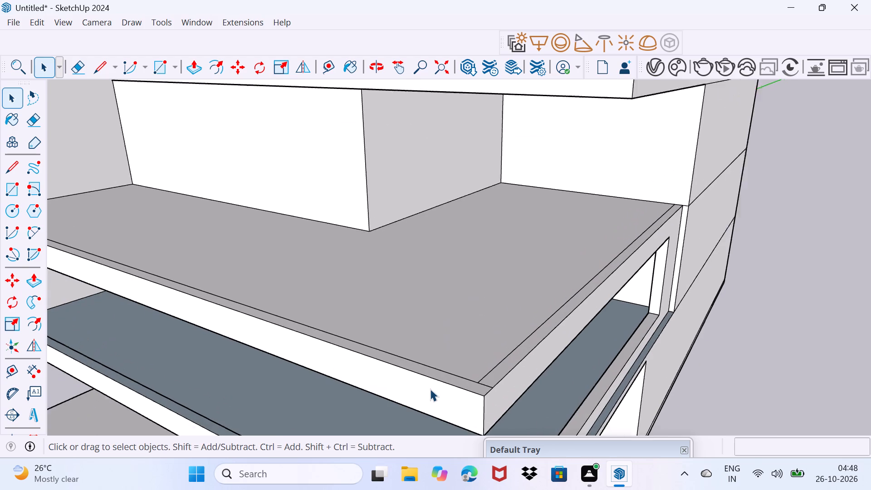
scroll(430, 389, "up", 2)
key("e")
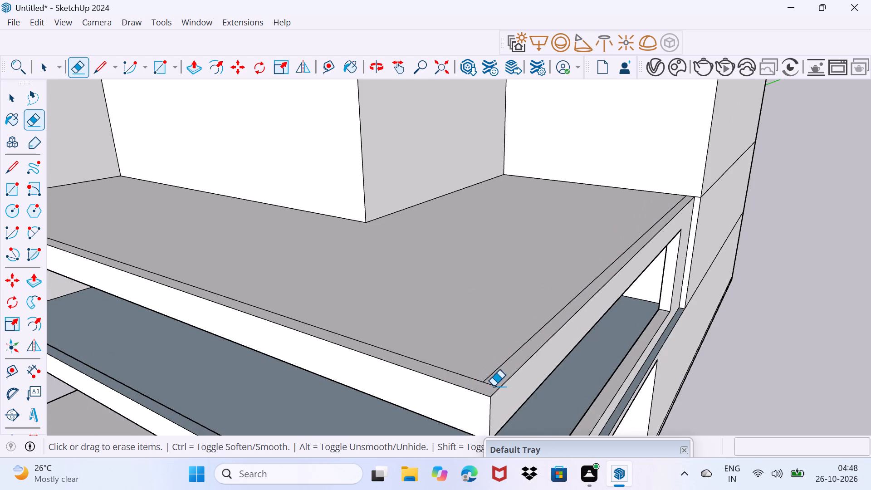
left_click(494, 386)
Draw a short line across the second-floor slab's front 8" strip, partway along from the fin wall, splitting the strip.
scroll(473, 394, "down", 12)
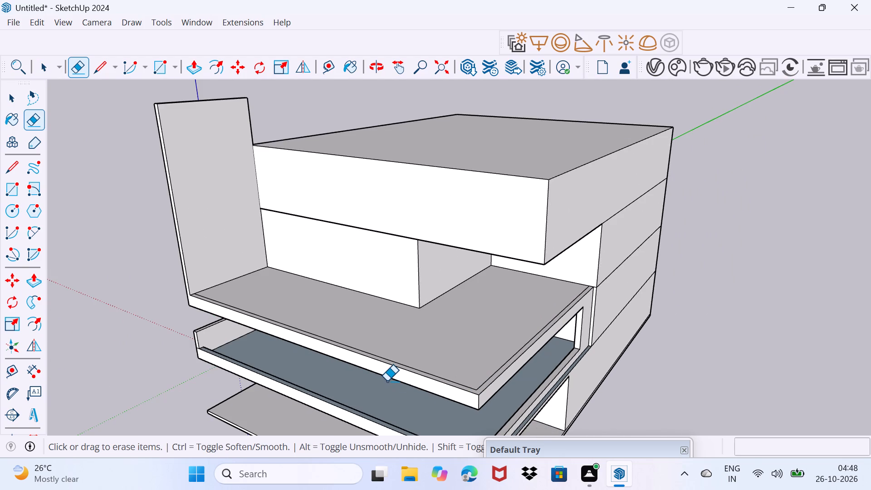
middle_click_drag(232, 349, 286, 368)
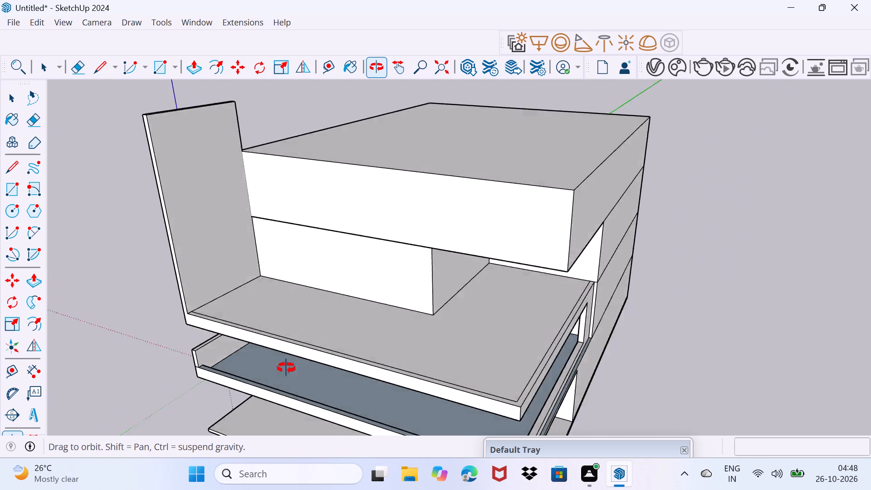
middle_click_drag(286, 368, 405, 383)
key("l")
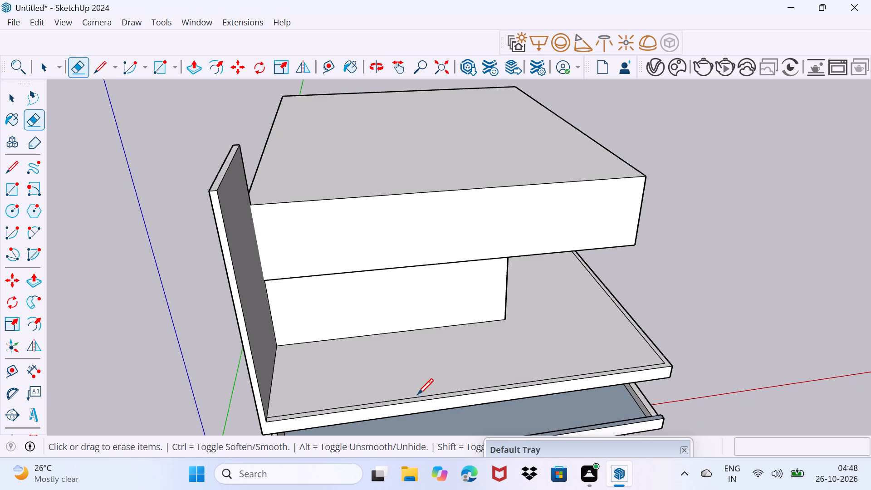
scroll(417, 395, "up", 5)
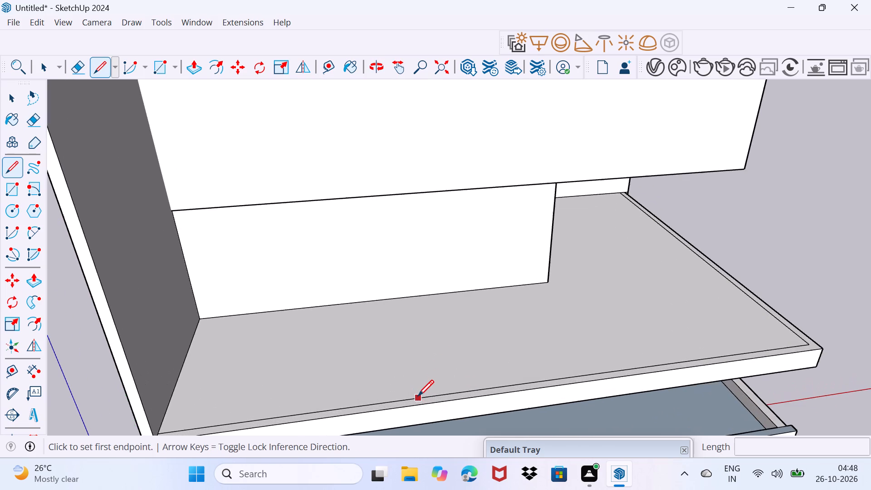
scroll(418, 396, "up", 4)
left_click(425, 396)
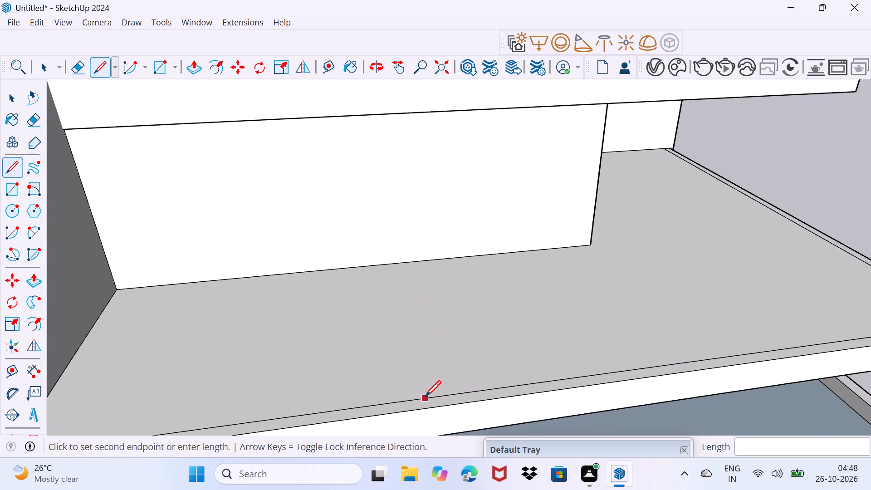
left_click(426, 415)
key("space")
Push/Pull the front strip section beside the fin wall up 4' as a parapet.
scroll(315, 371, "down", 2)
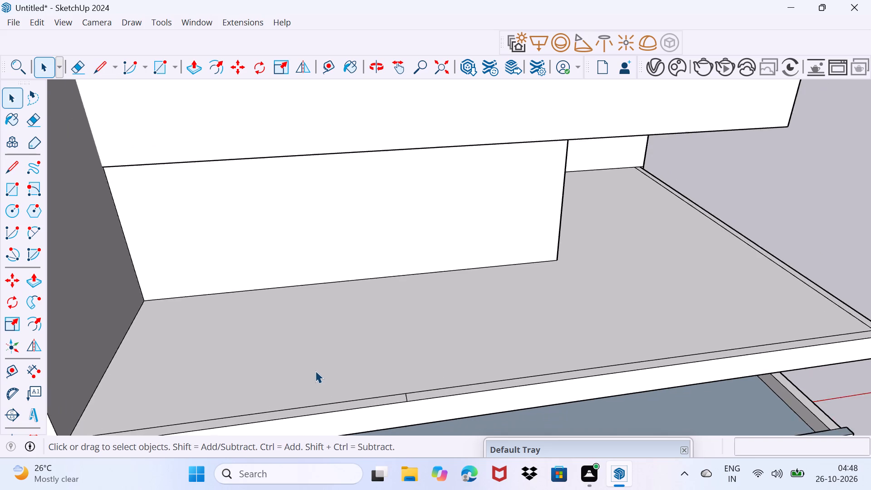
scroll(315, 371, "down", 5)
scroll(224, 408, "up", 4)
left_click(237, 404)
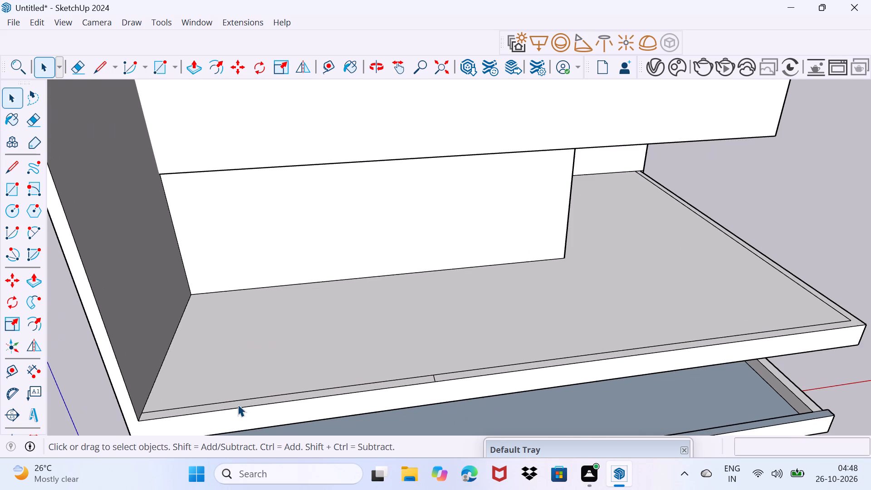
key("p")
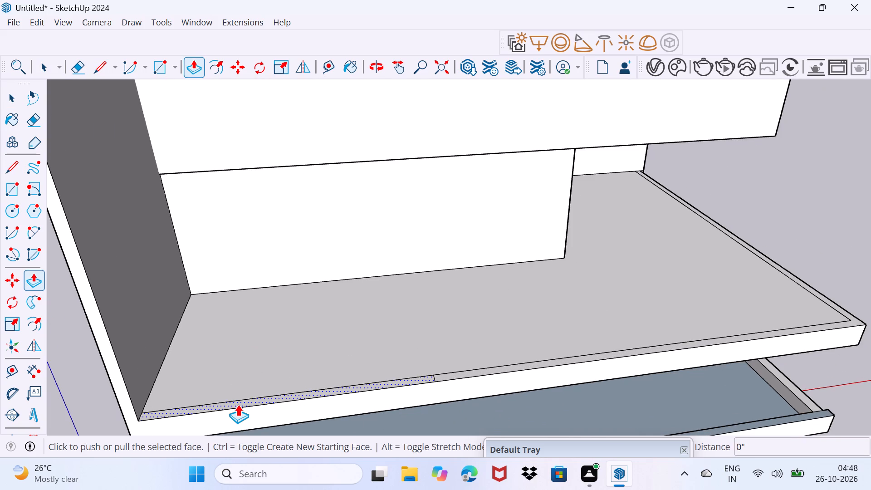
left_click(238, 404)
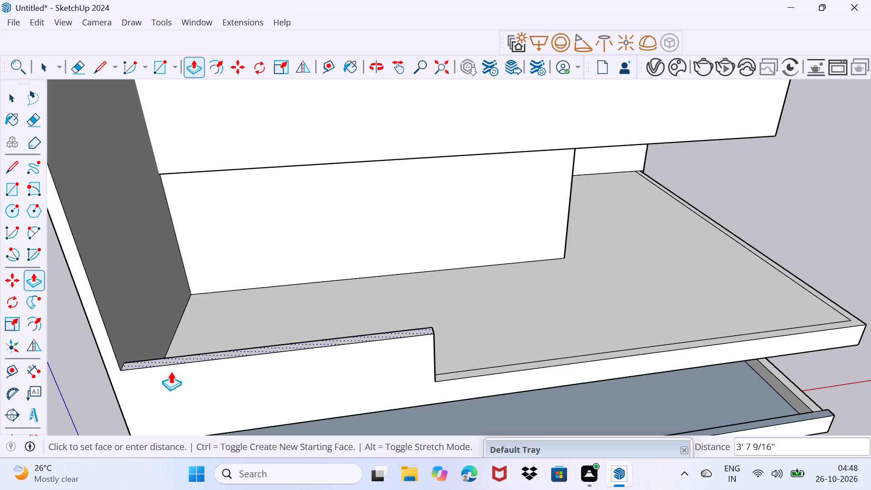
type("4'")
key("Return")
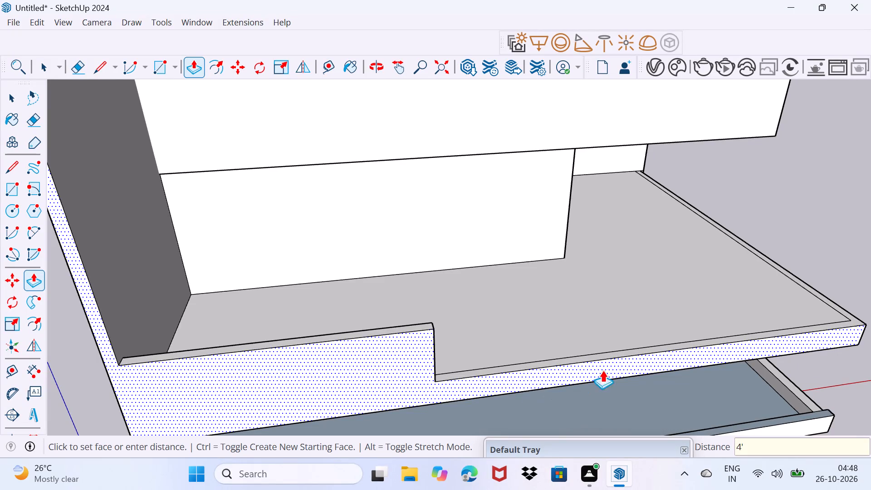
Push/Pull the remaining L-shaped strip along the second-floor slab's front and side up about 5" as a low curb.
left_click(855, 318)
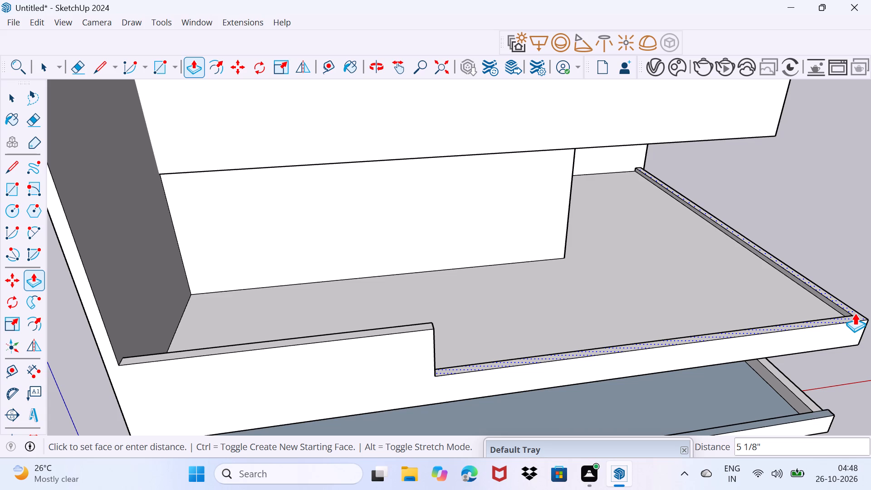
left_click(855, 313)
key("space")
left_click_drag(709, 314, 724, 283)
scroll(712, 314, "down", 4)
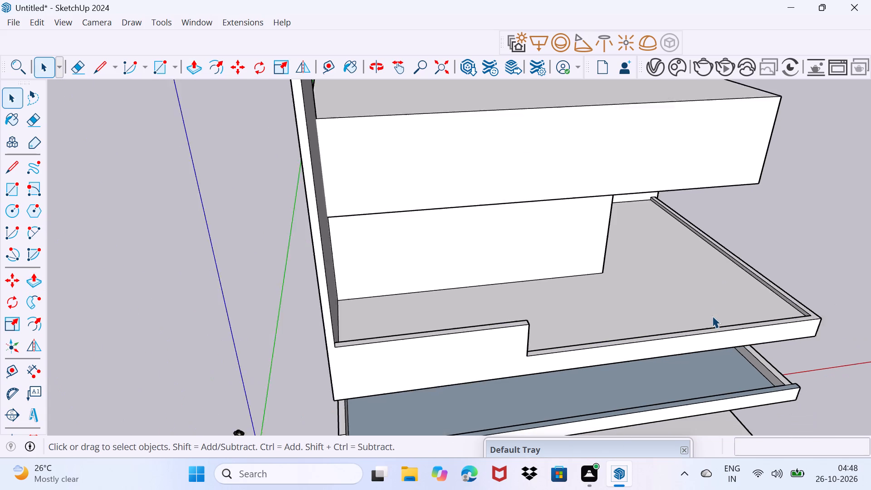
scroll(712, 316, "down", 1)
middle_click_drag(704, 323, 581, 255)
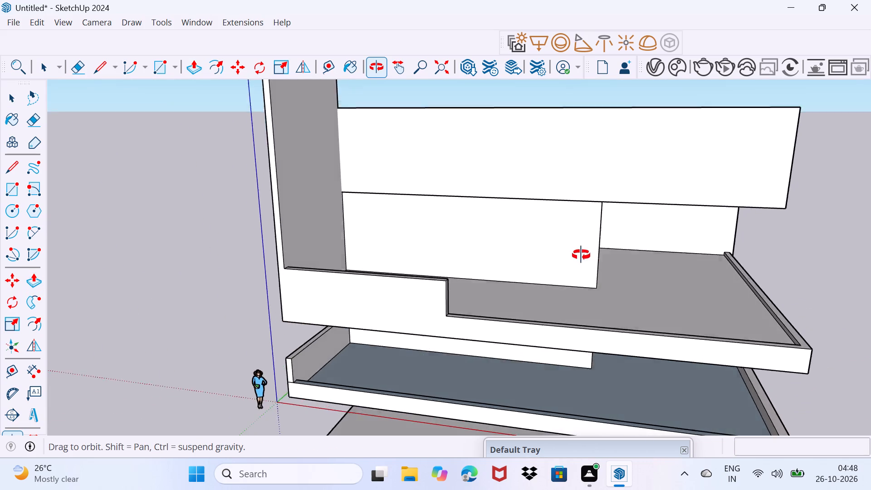
middle_click_drag(581, 255, 526, 250)
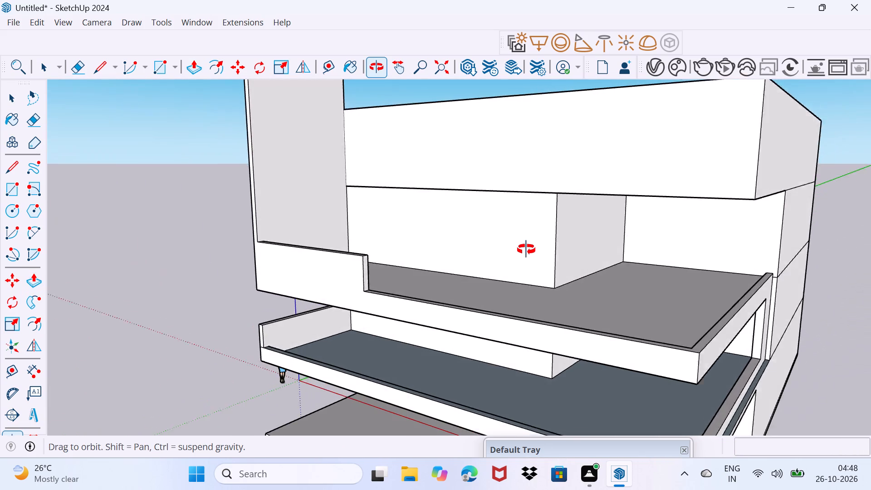
Draw a rectangle about 29' 2" by 10' on the top floor's front face, spanning its full height and stopping short of the outer corner.
middle_click_drag(526, 250, 528, 249)
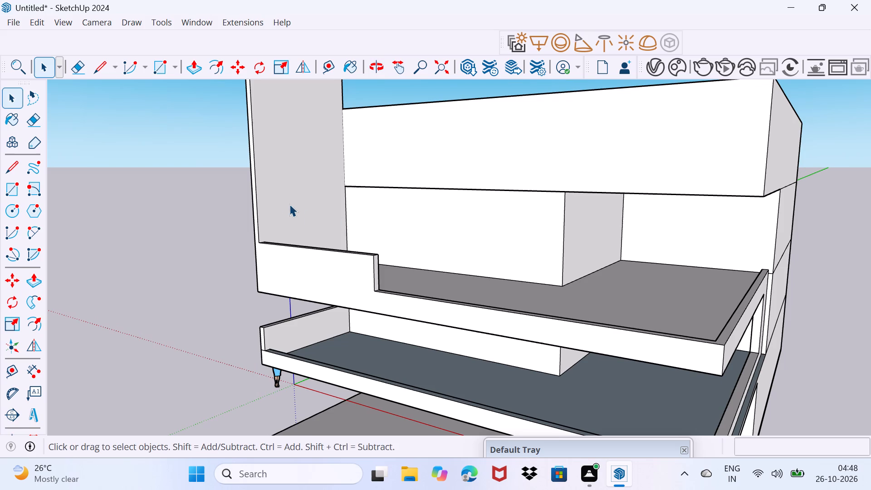
middle_click_drag(284, 201, 324, 309)
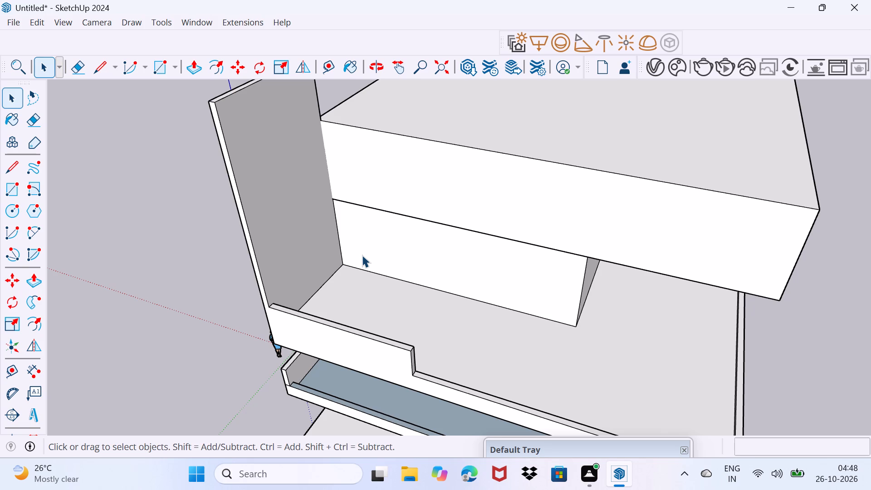
middle_click_drag(366, 263, 411, 253)
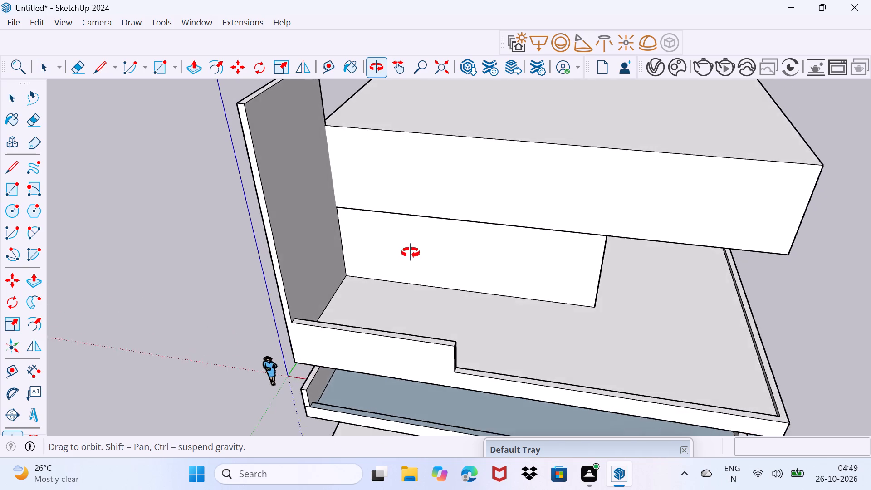
middle_click_drag(411, 253, 353, 345)
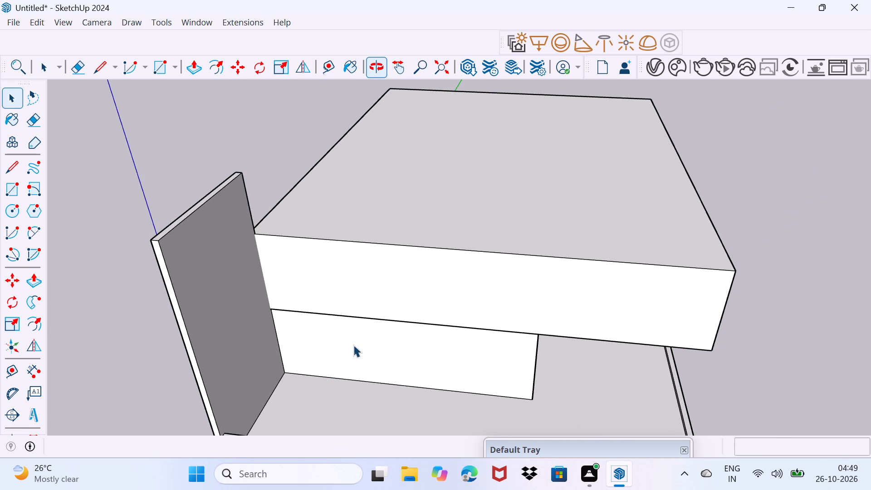
middle_click_drag(356, 345, 424, 308)
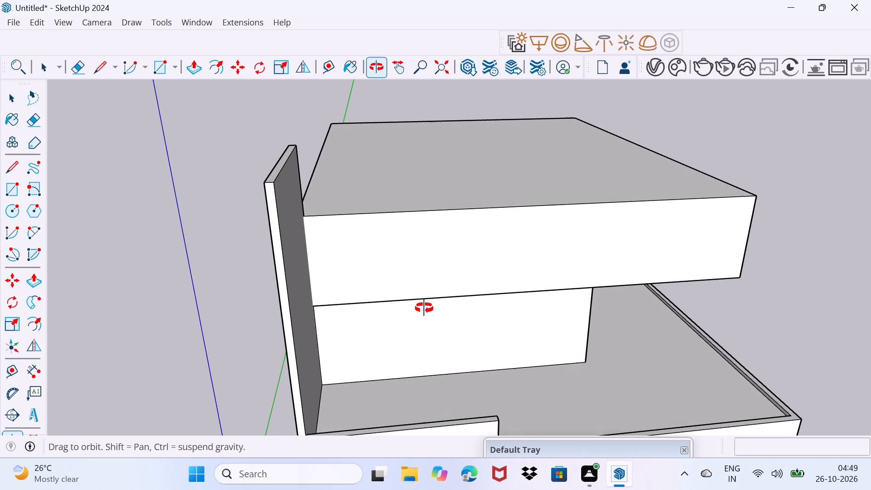
middle_click_drag(424, 308, 424, 308)
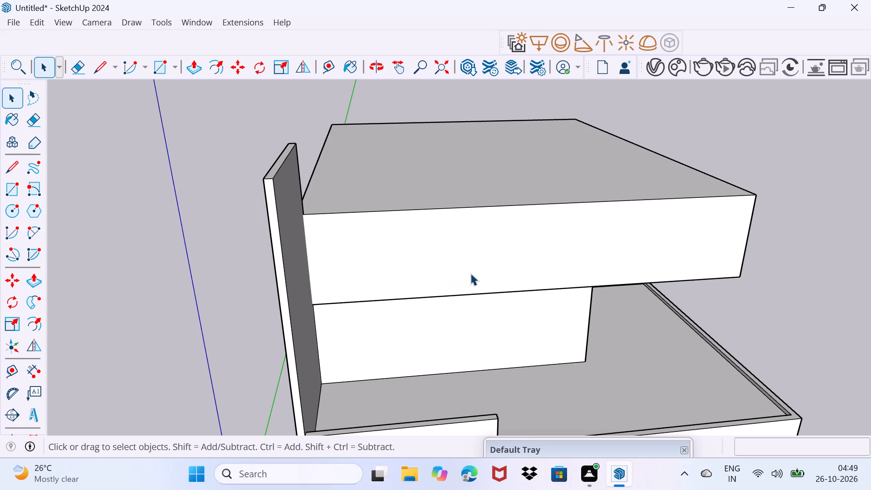
key("r")
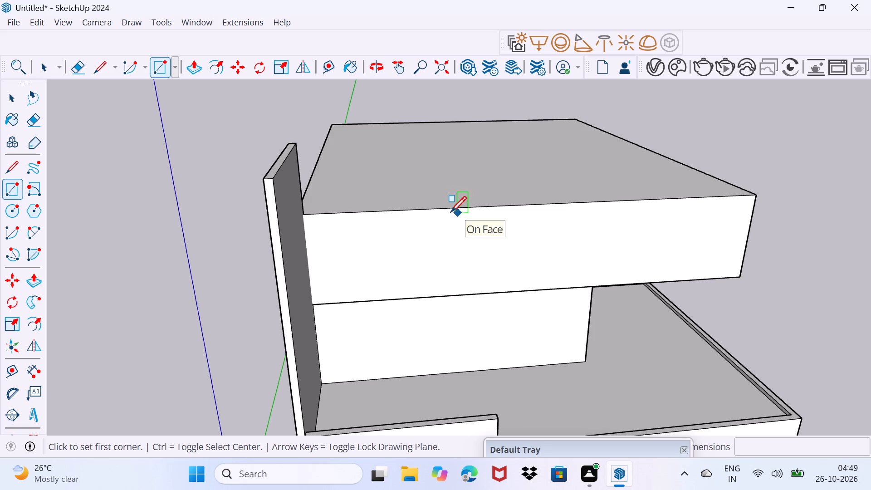
left_click(481, 207)
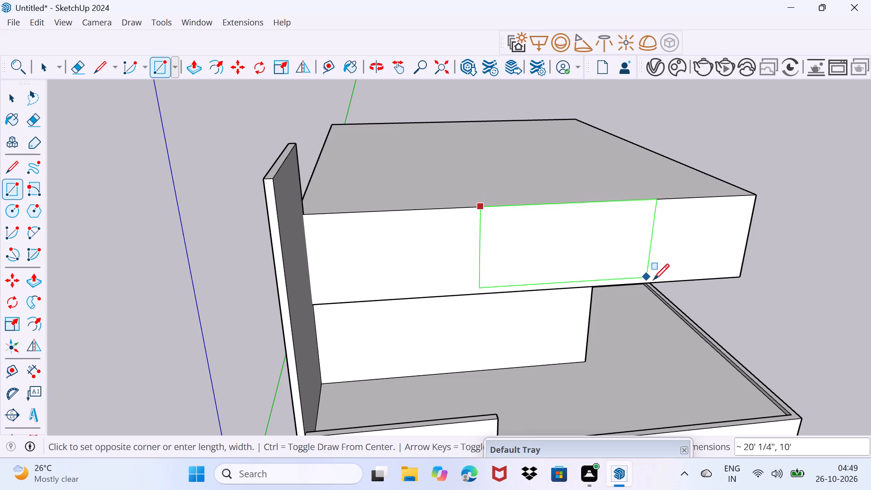
left_click(723, 279)
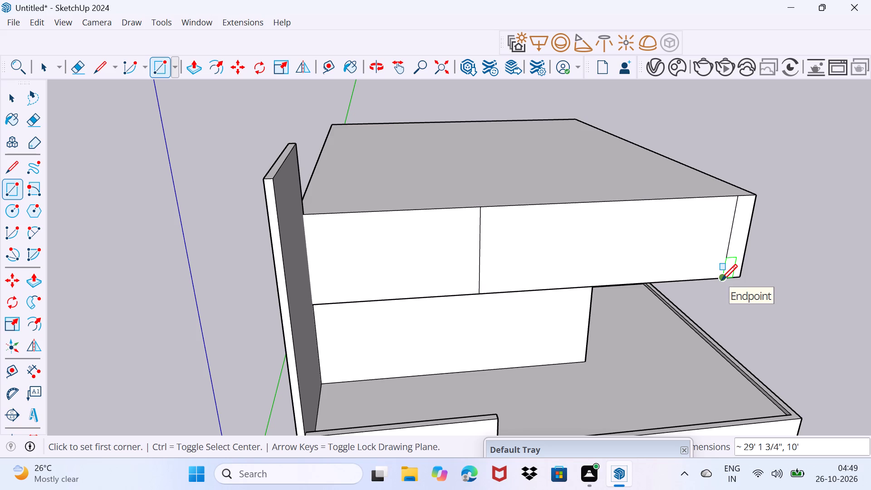
key("space")
Offset the top-floor front rectangle inward by 6" to form a frame outline.
middle_click_drag(664, 277, 631, 255)
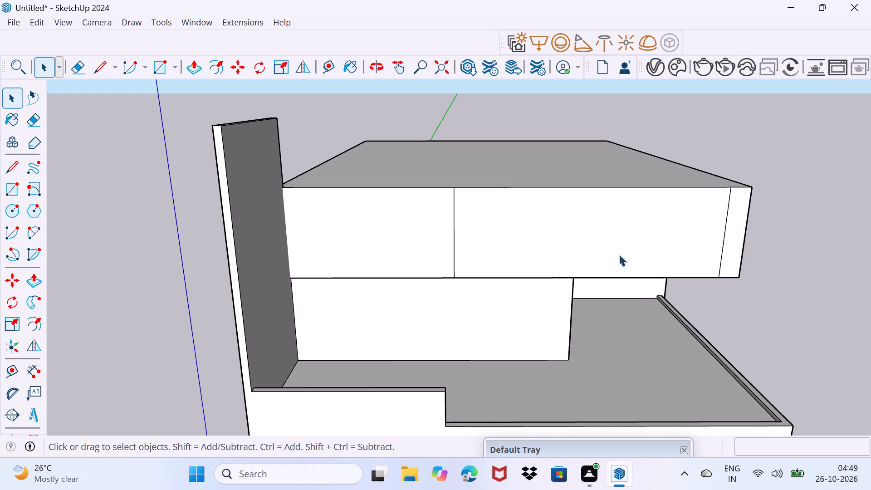
left_click(34, 324)
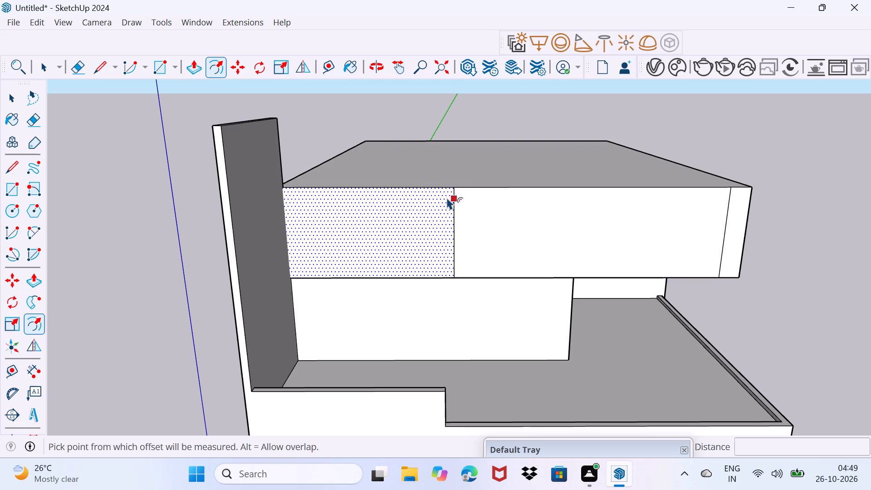
left_click(464, 196)
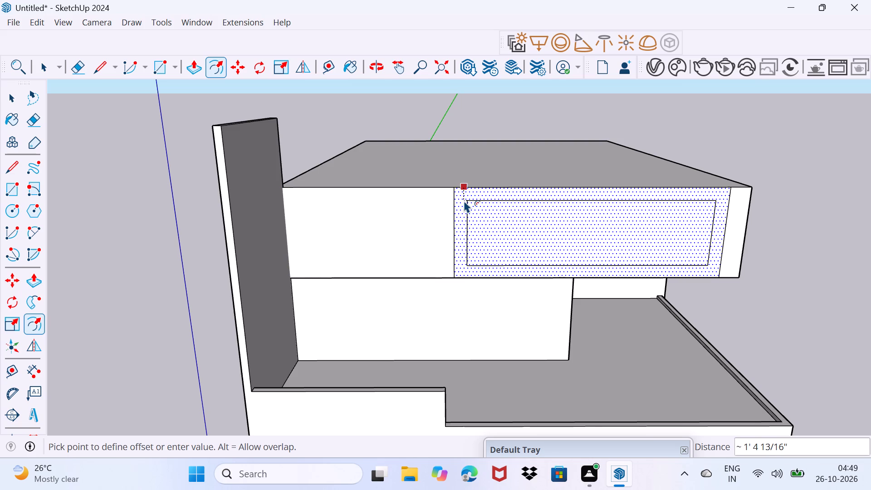
key("6")
key("shift+quotedbl")
key("Return")
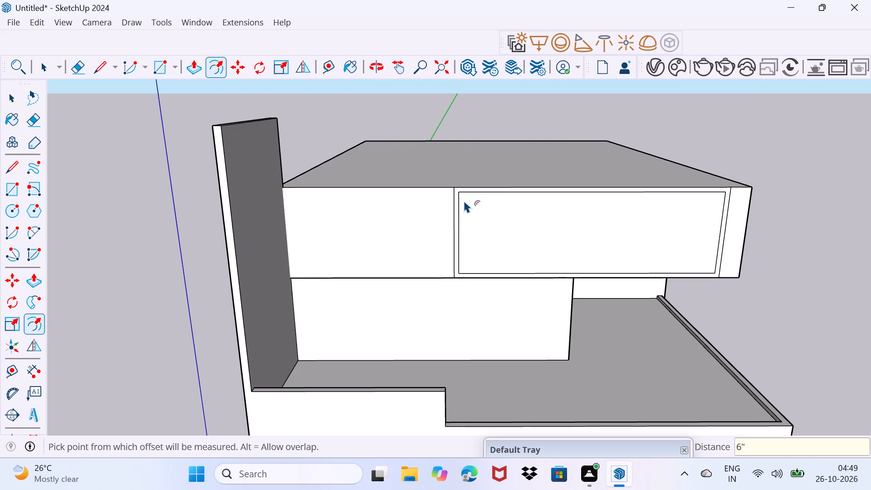
key("space")
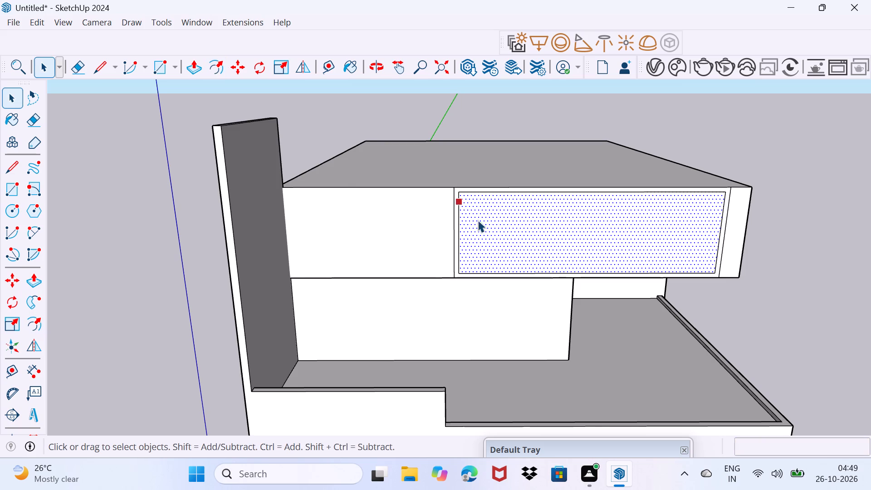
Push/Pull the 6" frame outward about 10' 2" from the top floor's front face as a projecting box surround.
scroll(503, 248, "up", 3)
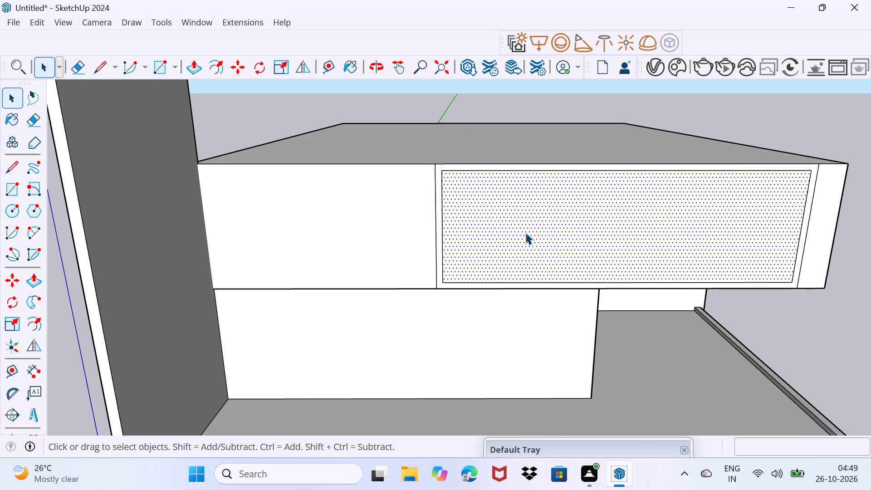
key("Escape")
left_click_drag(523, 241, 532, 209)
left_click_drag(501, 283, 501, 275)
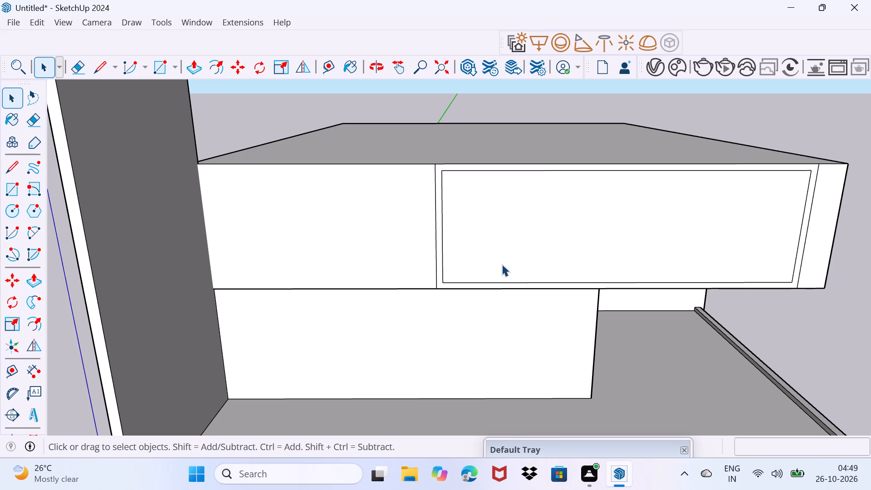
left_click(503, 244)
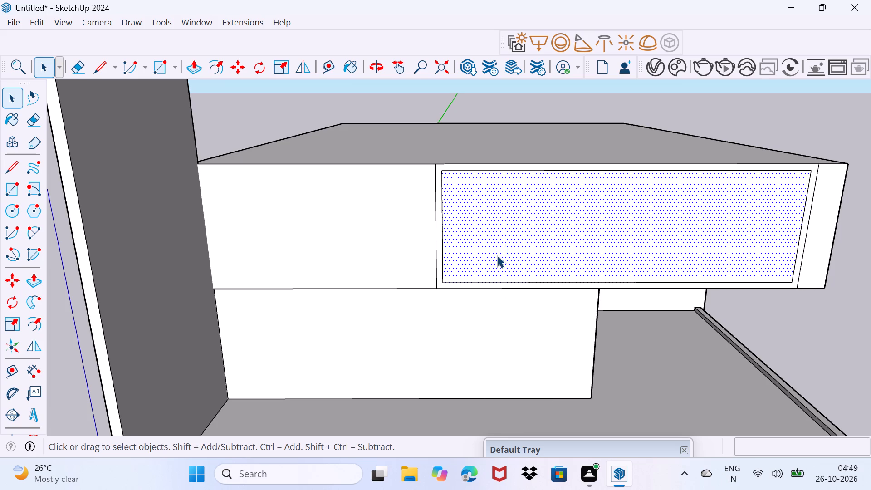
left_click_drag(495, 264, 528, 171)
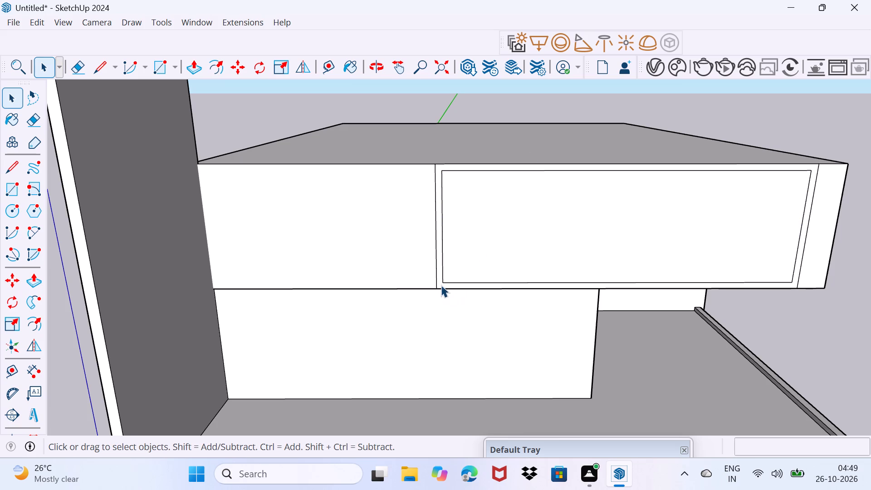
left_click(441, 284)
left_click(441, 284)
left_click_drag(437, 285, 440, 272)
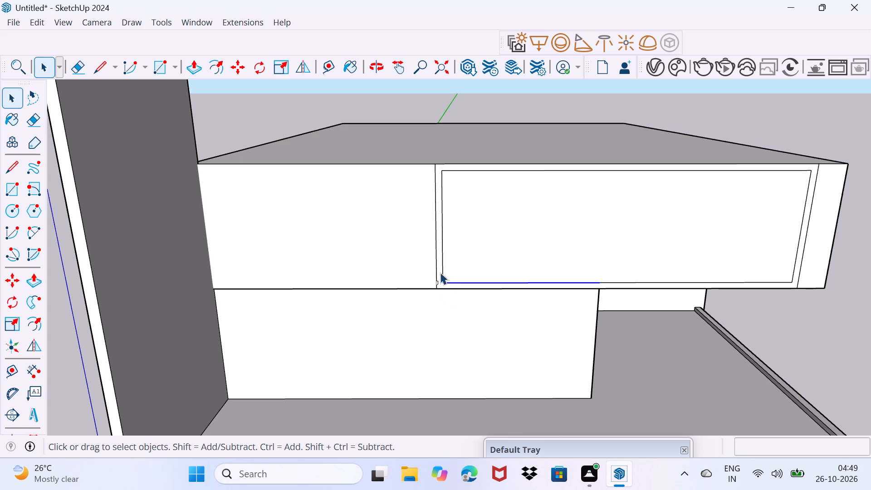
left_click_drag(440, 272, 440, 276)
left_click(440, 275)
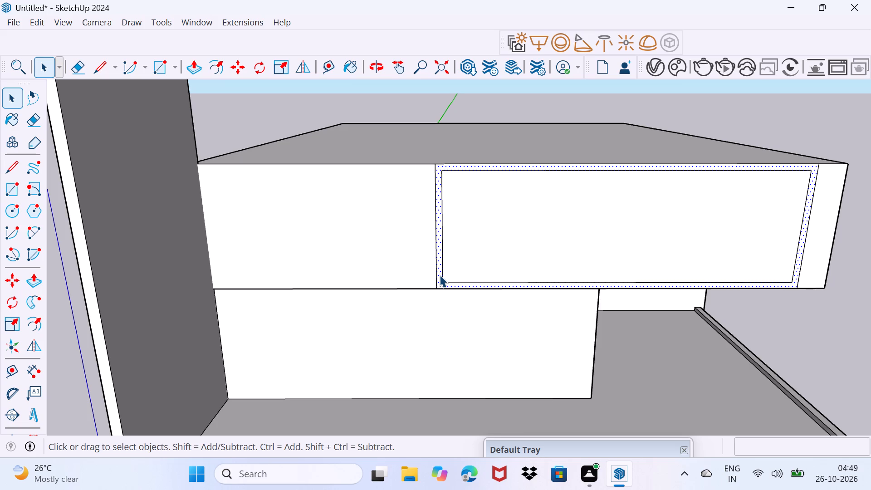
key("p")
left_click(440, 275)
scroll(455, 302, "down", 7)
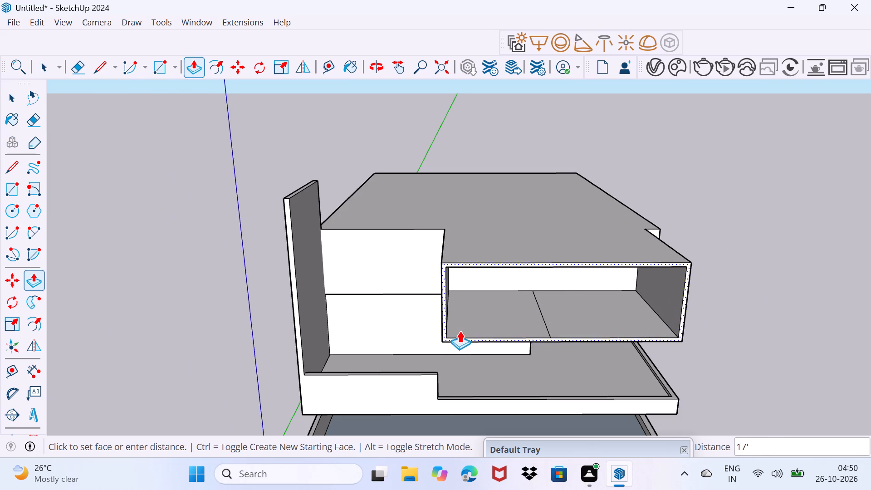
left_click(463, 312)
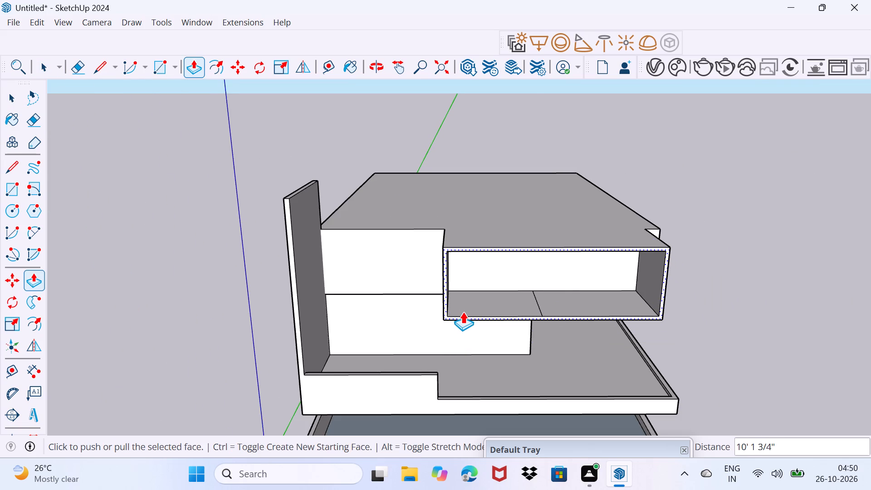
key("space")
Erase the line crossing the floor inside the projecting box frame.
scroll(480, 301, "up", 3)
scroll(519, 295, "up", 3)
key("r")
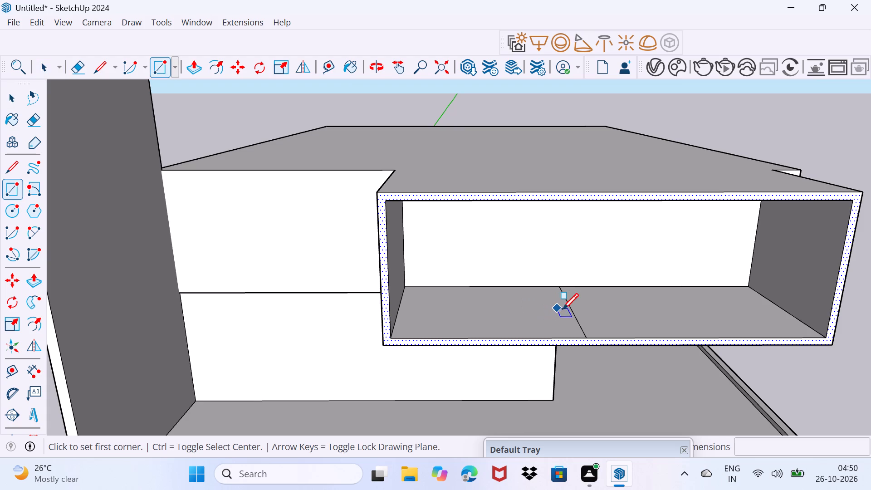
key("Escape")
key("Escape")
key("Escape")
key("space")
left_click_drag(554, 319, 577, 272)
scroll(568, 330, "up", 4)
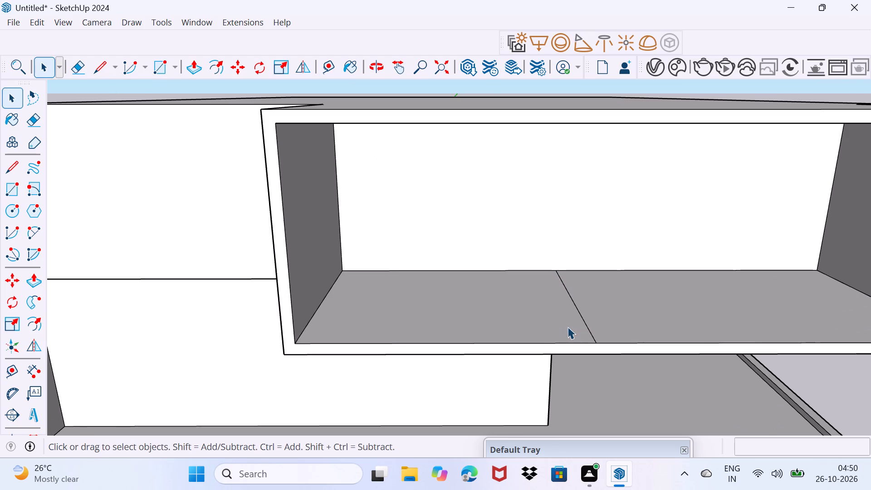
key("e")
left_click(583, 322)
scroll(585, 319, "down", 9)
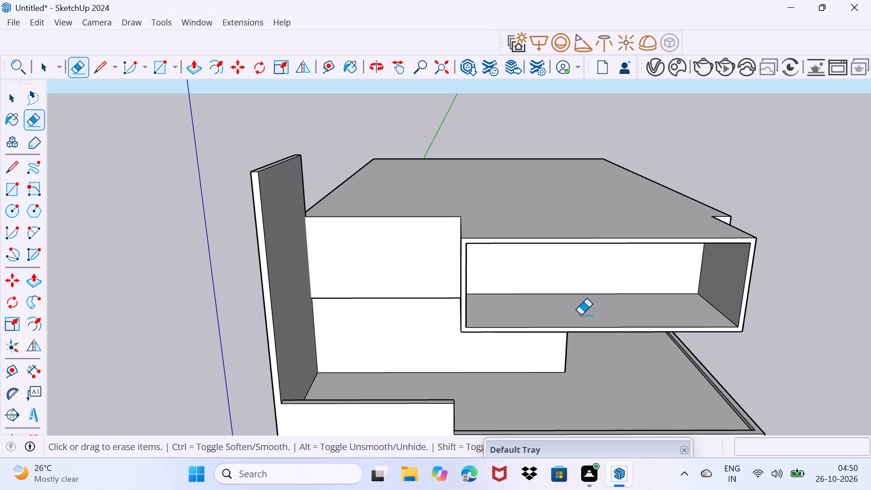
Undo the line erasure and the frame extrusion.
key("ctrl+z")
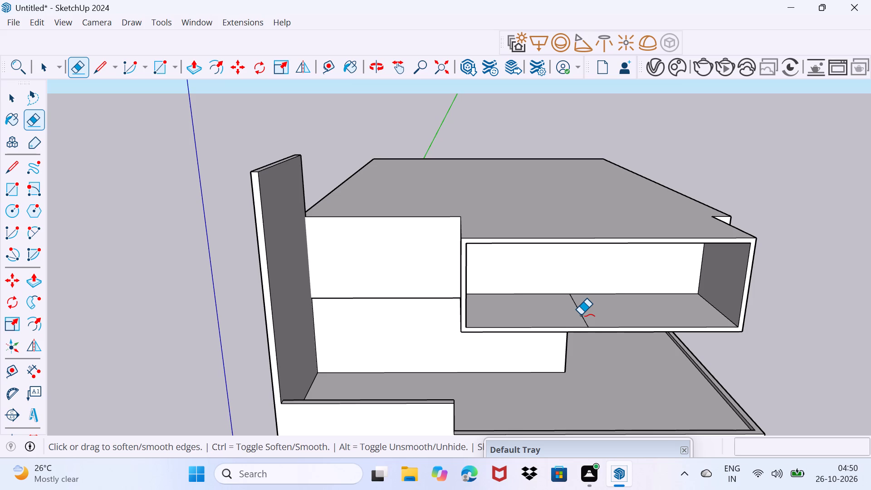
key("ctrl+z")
Push/Pull the 6" frame outline outward about 13' 5" from the top floor's front face as a projecting box surround.
scroll(521, 310, "up", 4)
key("space")
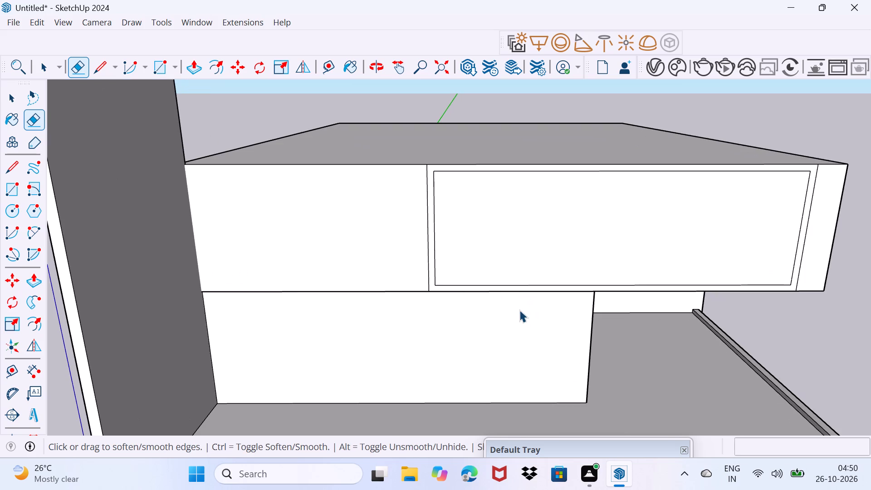
scroll(478, 292, "up", 7)
left_click(415, 290)
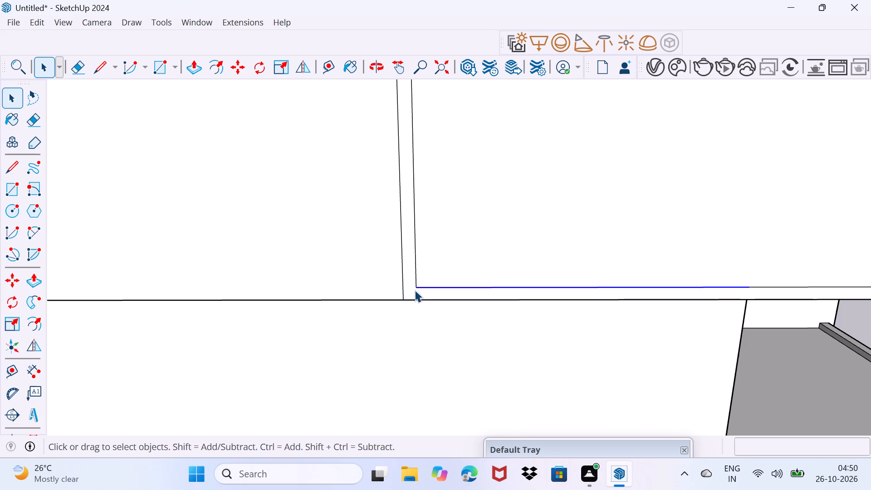
left_click_drag(415, 290, 438, 264)
left_click(409, 289)
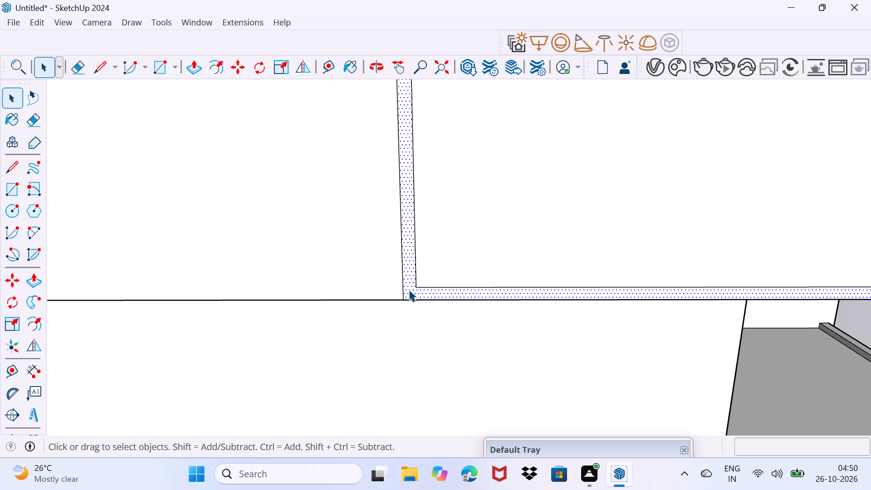
key("p")
left_click(409, 289)
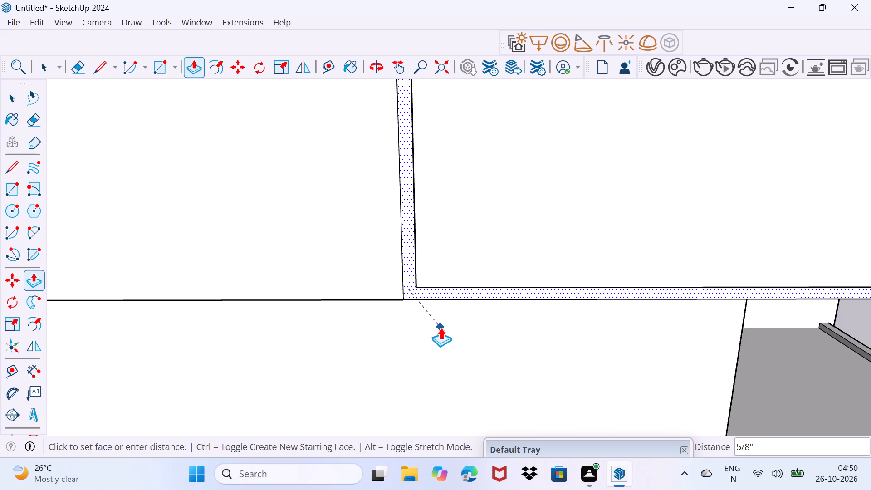
scroll(383, 353, "down", 11)
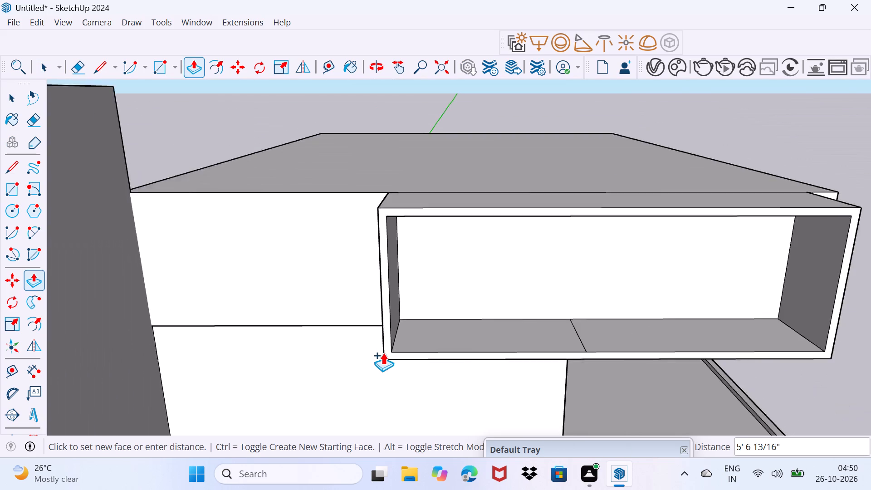
scroll(383, 353, "down", 8)
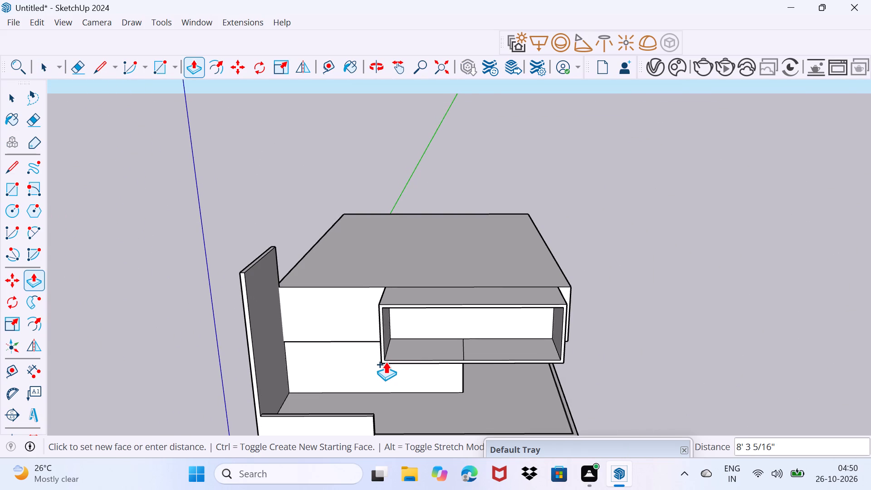
scroll(386, 362, "down", 2)
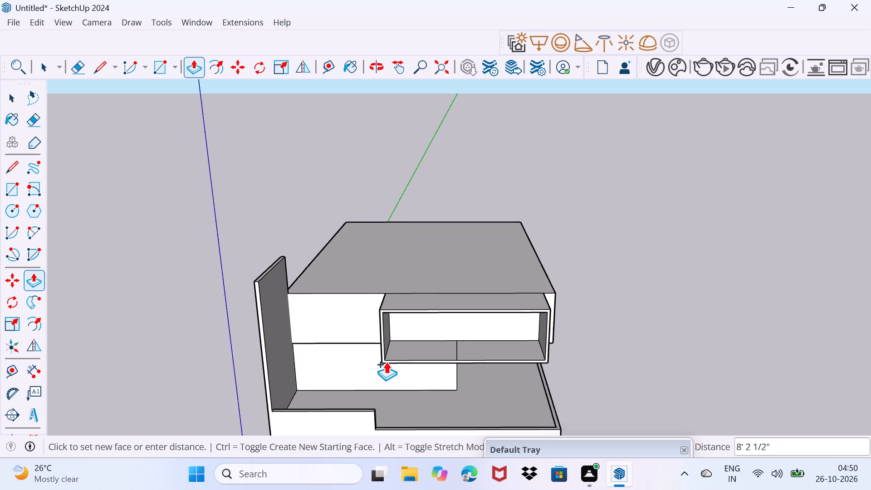
middle_click_drag(387, 361, 395, 328)
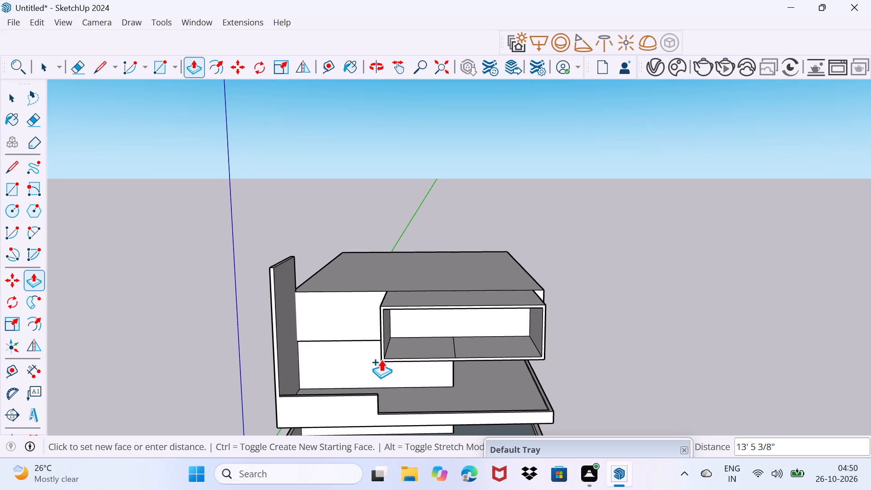
left_click(382, 357)
key("space")
Erase the line crossing the floor inside the projecting box frame.
scroll(398, 371, "up", 9)
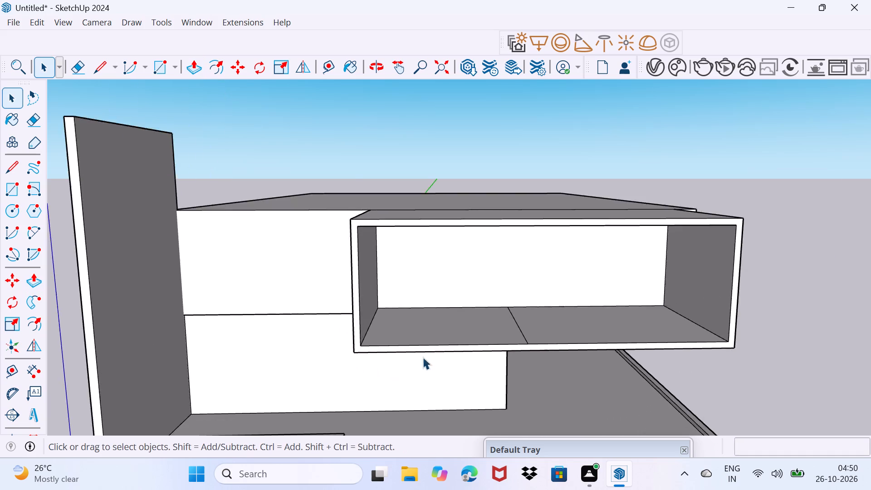
scroll(423, 357, "up", 3)
key("e")
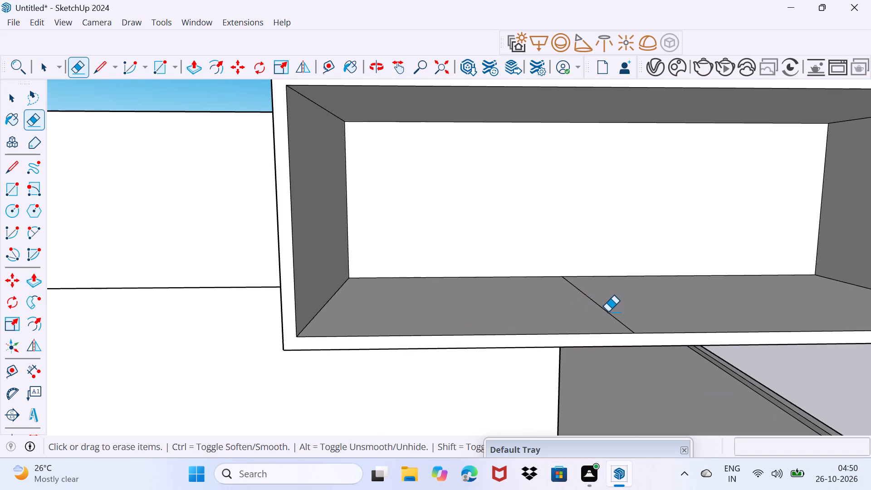
left_click(608, 312)
scroll(588, 321, "down", 9)
middle_click_drag(656, 290, 408, 230)
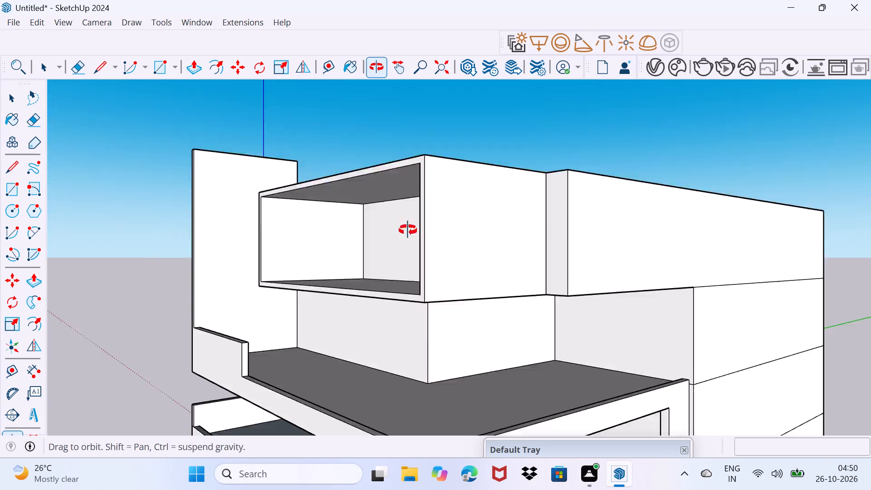
middle_click_drag(408, 230, 457, 173)
left_click(348, 182)
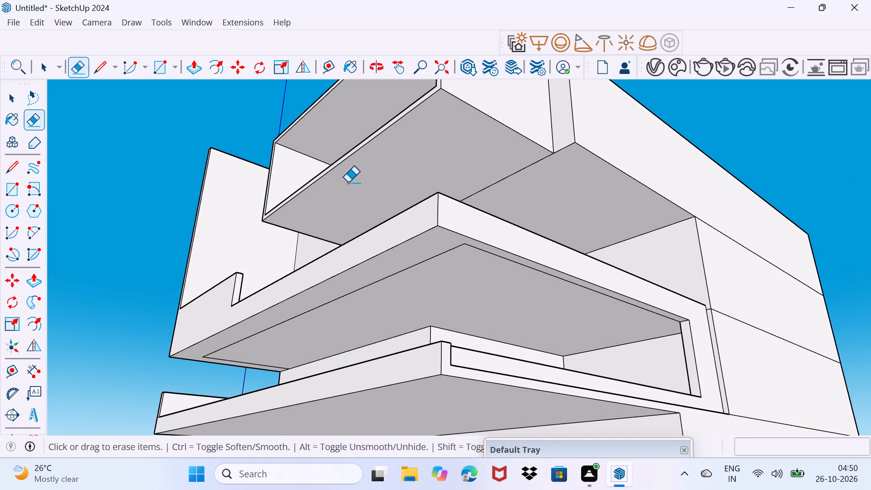
Thicken the box frame's right side wall by pulling its outer face outward about 10".
middle_click_drag(319, 199, 431, 265)
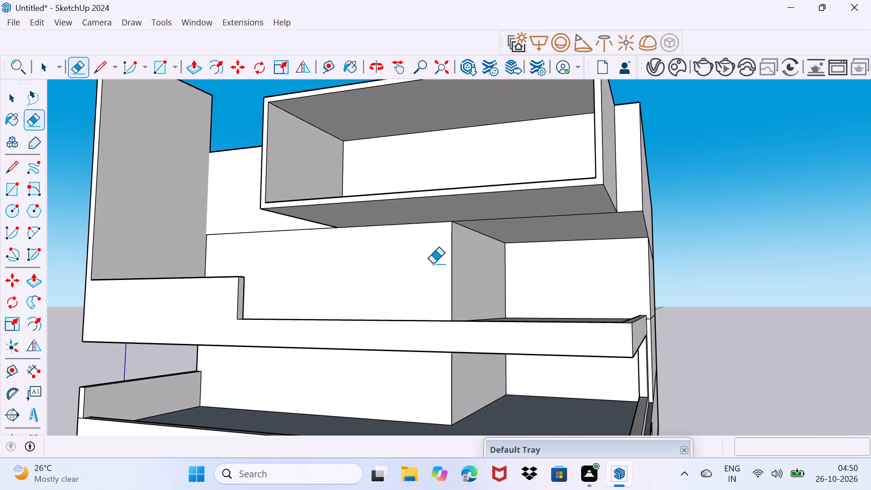
middle_click_drag(564, 210, 529, 267)
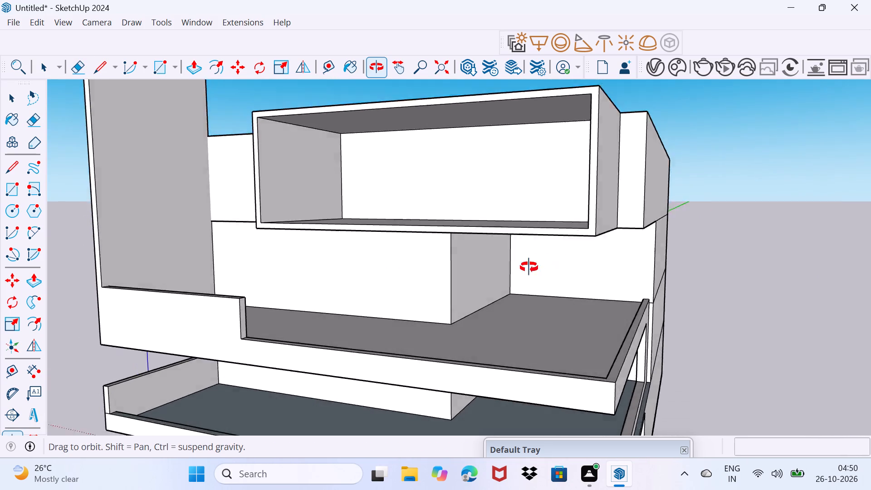
middle_click_drag(529, 267, 513, 270)
key("space")
left_click(565, 208)
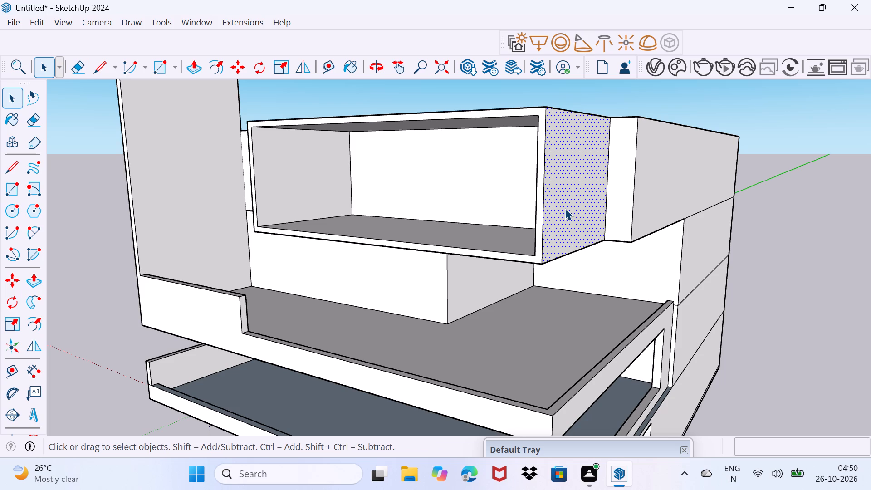
key("p")
left_click(565, 208)
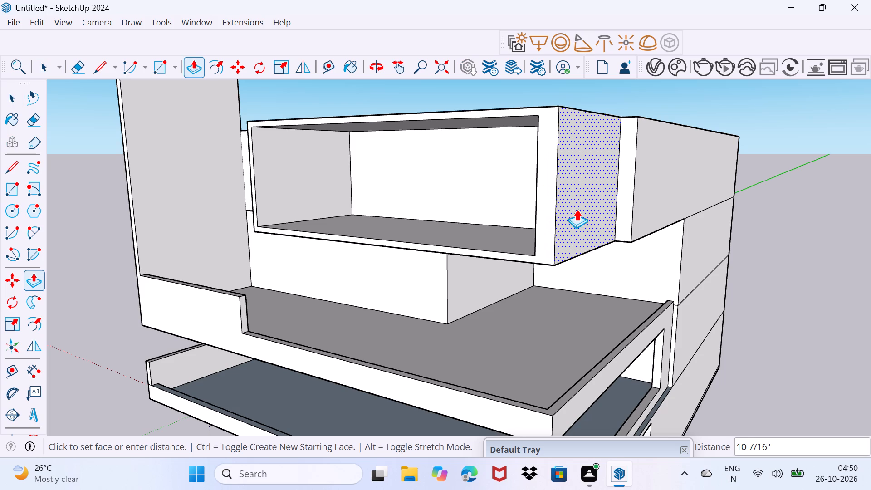
left_click(577, 209)
Thicken the box frame's floor slab by pulling its underside down about 5".
middle_click_drag(451, 267, 517, 198)
key("Escape")
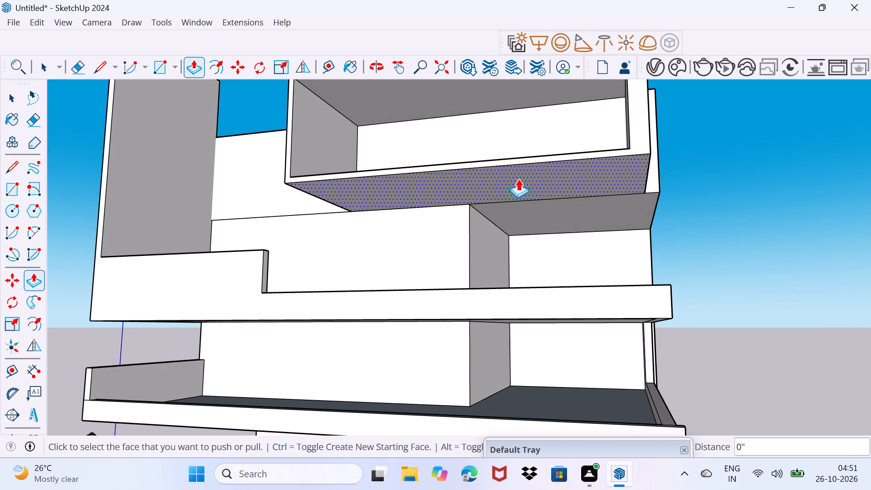
scroll(517, 179, "up", 1)
left_click(516, 179)
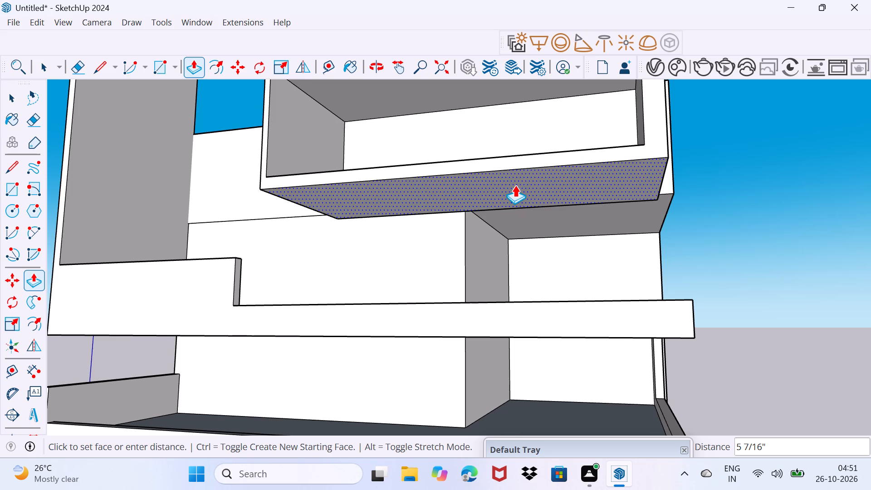
left_click(515, 185)
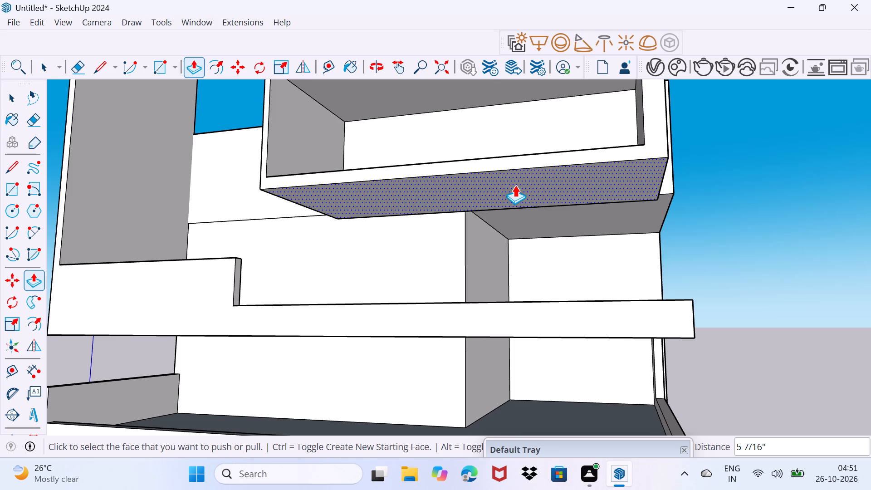
Thicken the box frame's left side wall by pulling its inner face inward about 11".
middle_click_drag(289, 171, 332, 279)
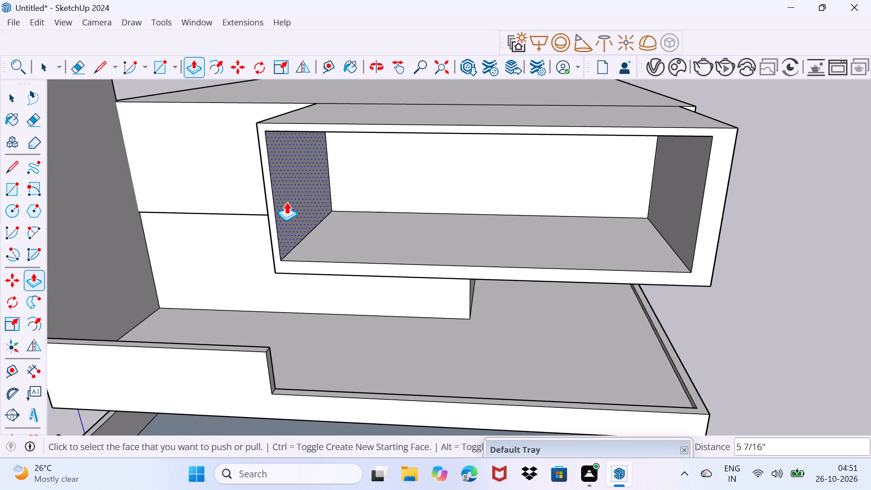
left_click(286, 202)
left_click(298, 205)
Thicken the box frame's top slab by pulling its ceiling face down about 6".
middle_click_drag(411, 206, 418, 184)
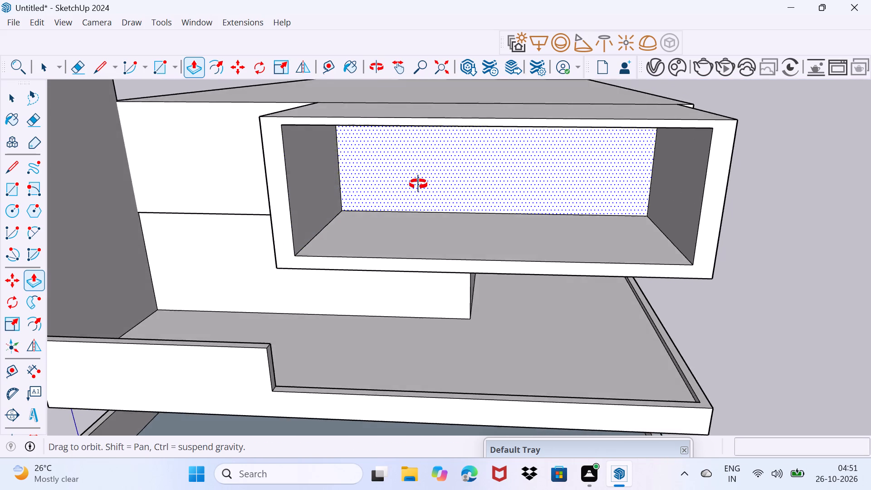
middle_click_drag(418, 184, 422, 162)
middle_click_drag(427, 153, 431, 258, "shift")
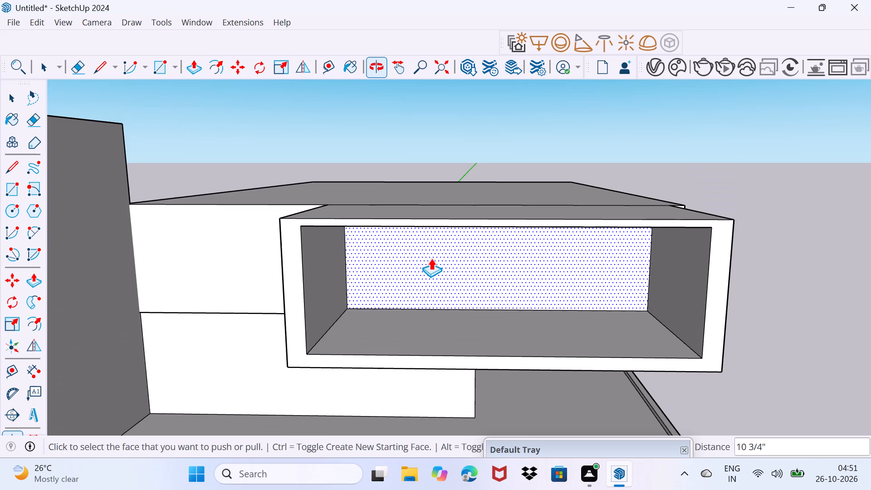
middle_click_drag(432, 258, 446, 197)
left_click(462, 173)
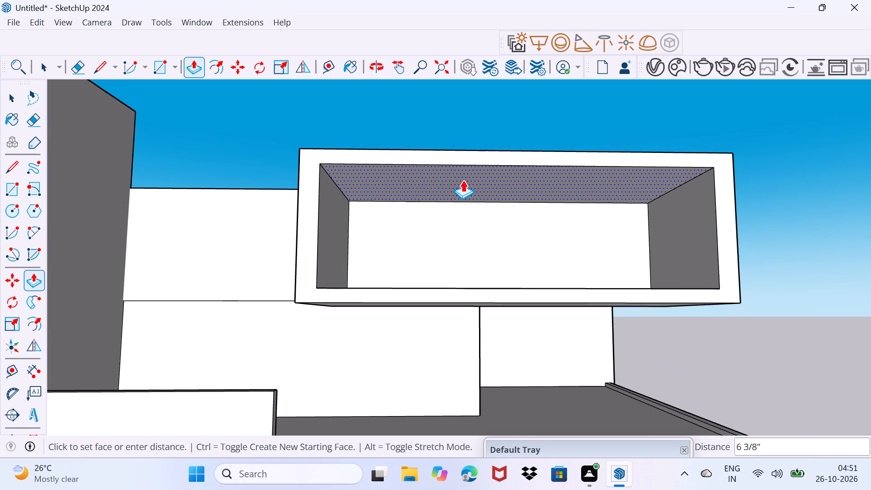
left_click(463, 184)
key("space")
Draw a narrow vertical rectangle about 7' 6" tall on the outer right side face of the projecting box.
middle_click_drag(450, 209, 432, 242)
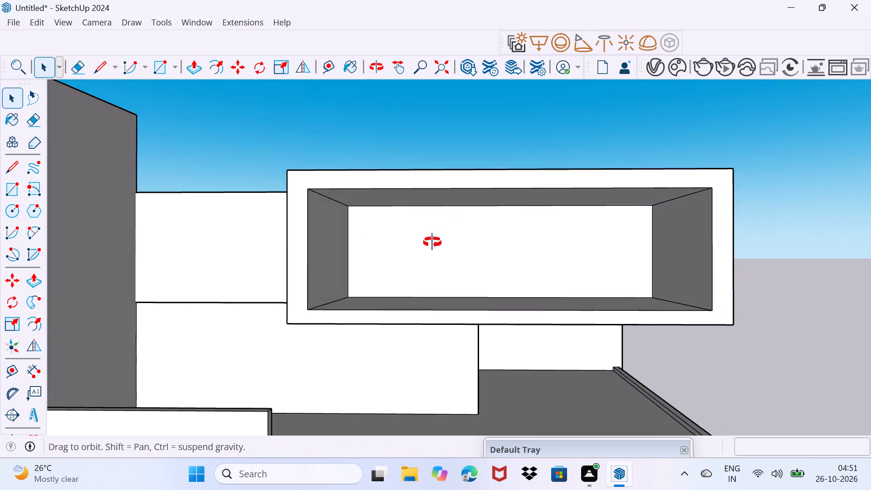
middle_click_drag(432, 242, 429, 251)
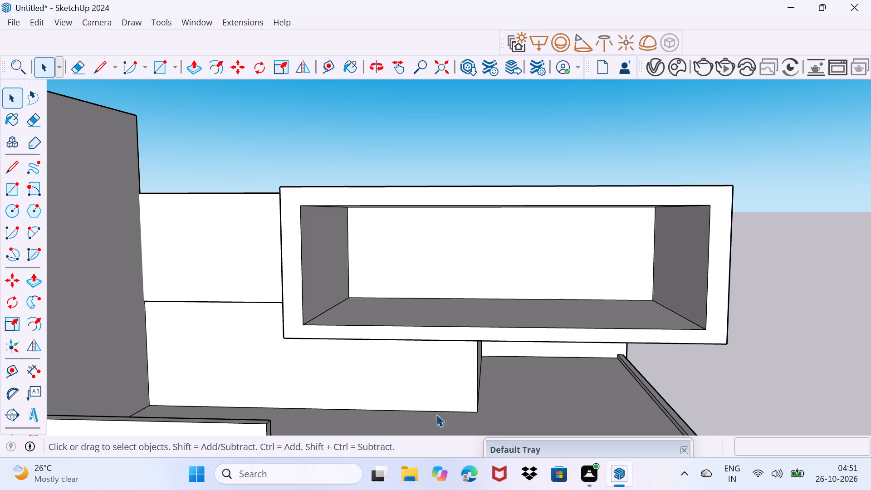
middle_click_drag(692, 310, 530, 264)
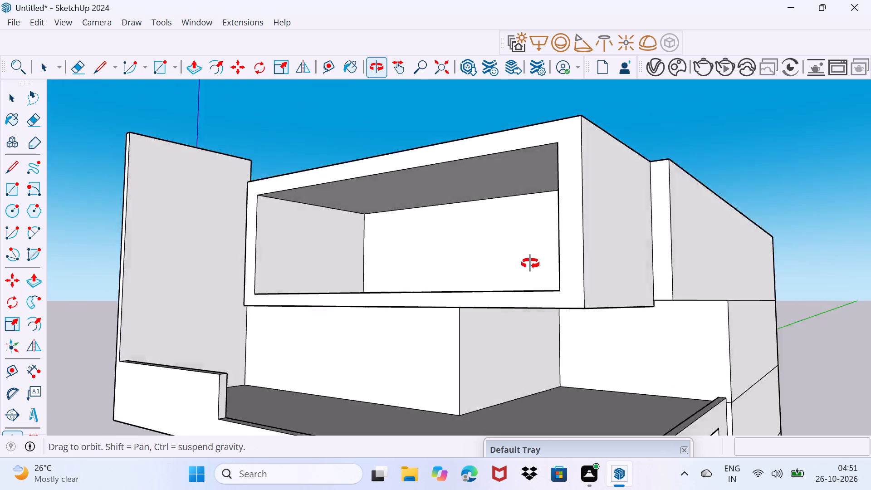
middle_click_drag(530, 264, 435, 269)
key("r")
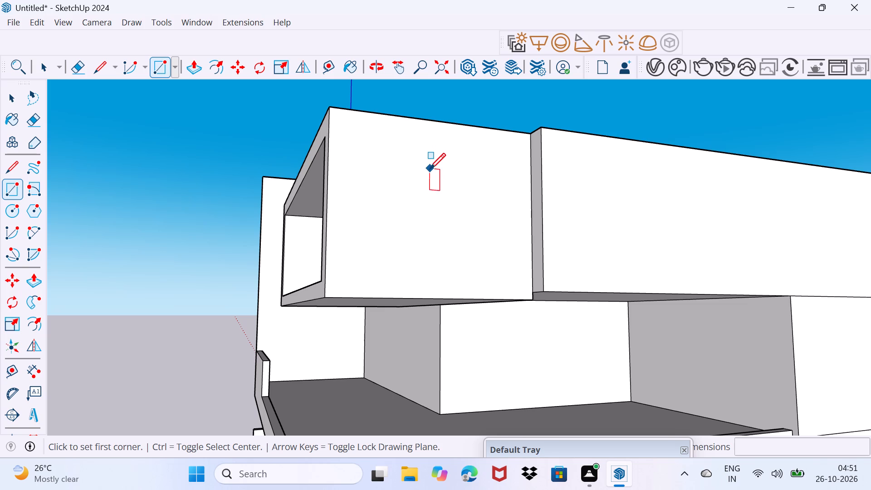
left_click(447, 152)
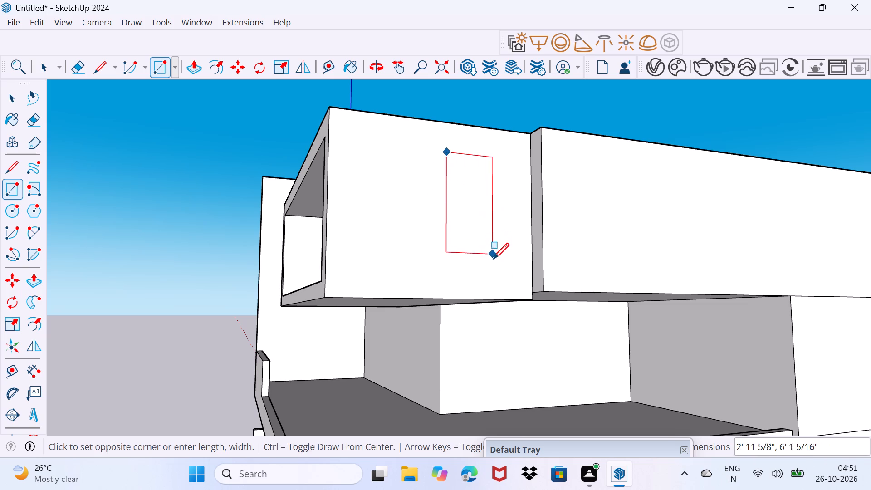
left_click(482, 280)
key("space")
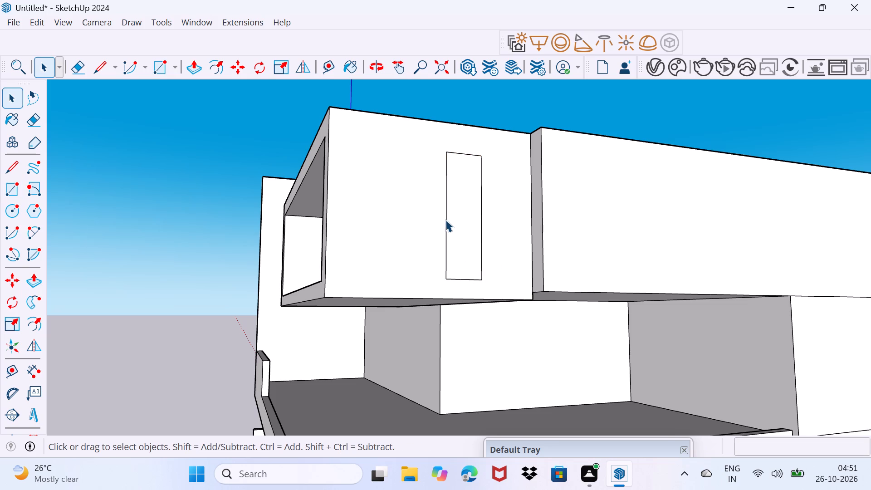
Push/Pull the narrow vertical rectangle on the box's outer side face by a very shallow depth.
left_click(457, 228)
key("p")
left_click(457, 228)
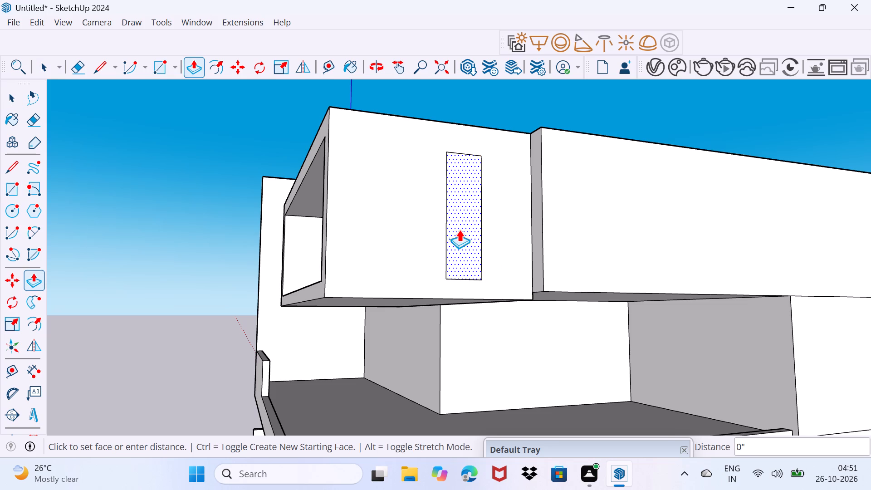
left_click(459, 230)
key("space")
left_click_drag(450, 249, 461, 223)
Draw a small rectangle on the projecting box frame's floor, starting at the front inner corner beside the left side wall.
middle_click_drag(357, 240, 504, 262)
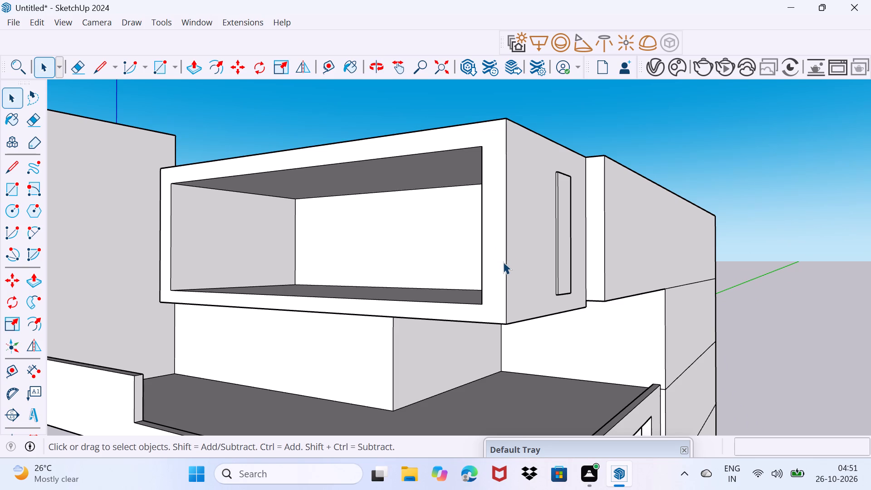
scroll(503, 262, "down", 2)
scroll(242, 258, "up", 3)
scroll(213, 290, "up", 3)
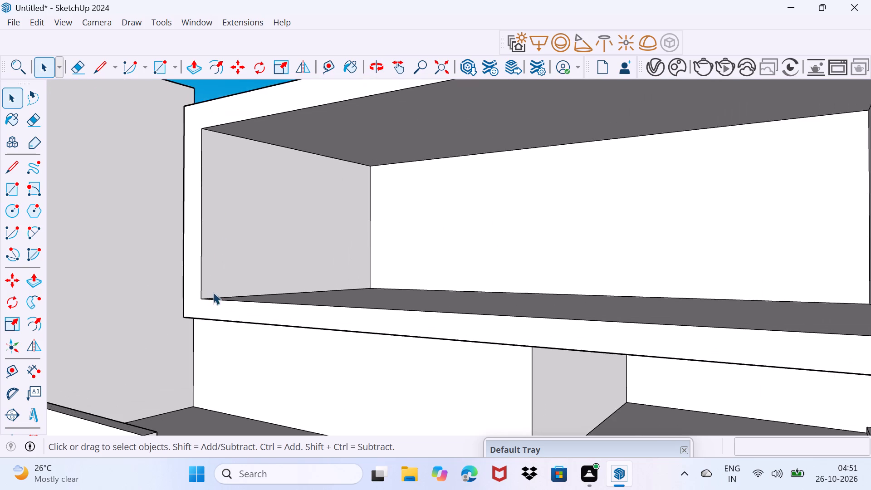
middle_click_drag(219, 305, 240, 342)
scroll(230, 350, "up", 4)
middle_click_drag(230, 350, 214, 352)
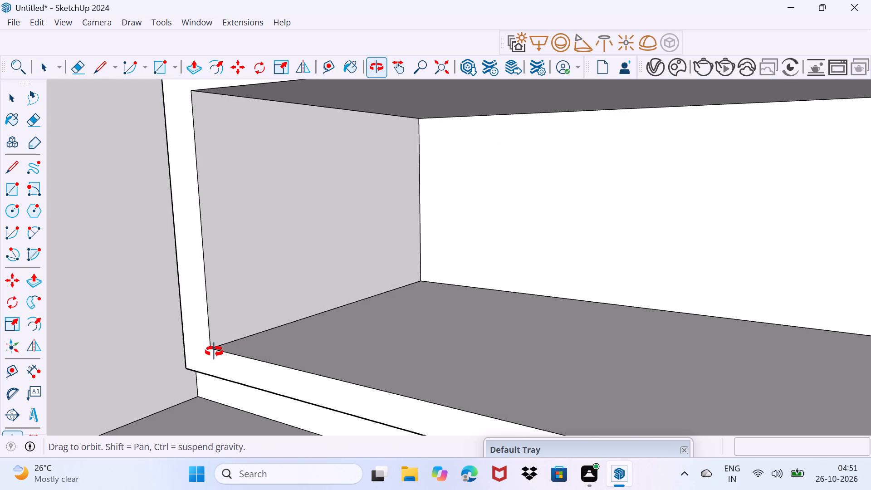
middle_click_drag(214, 352, 210, 353)
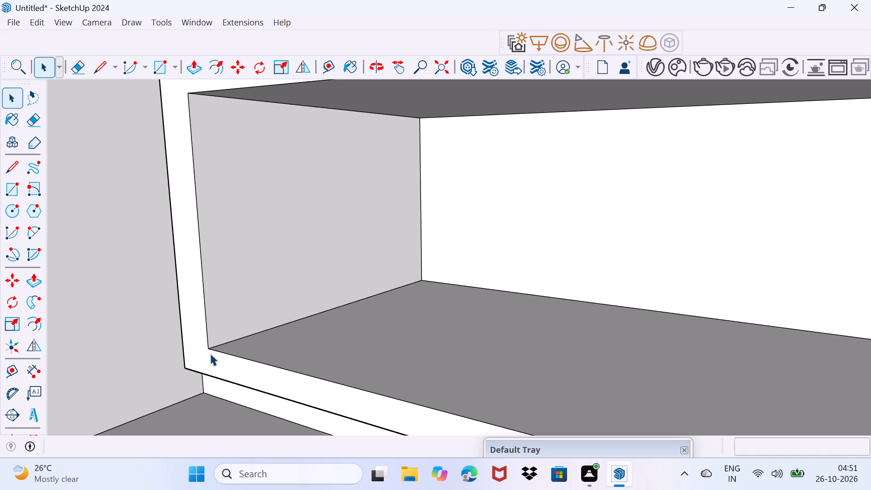
key("r")
left_click(210, 348)
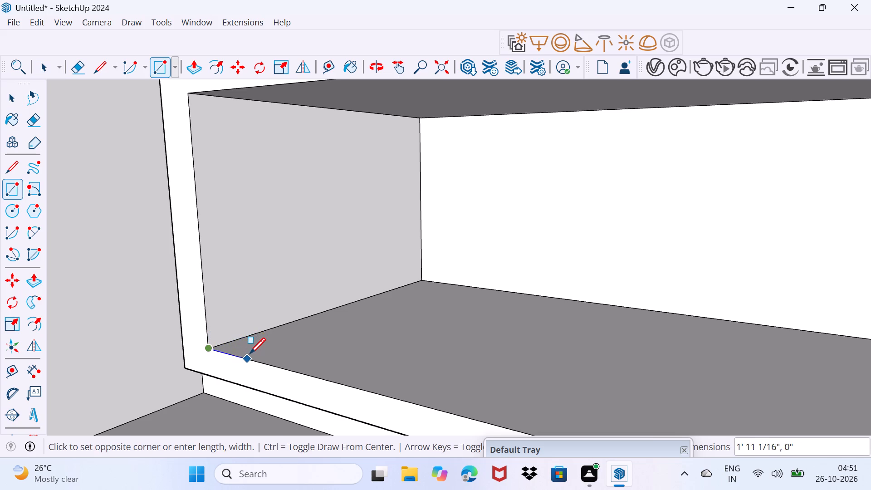
scroll(249, 353, "up", 10)
middle_click_drag(249, 349, 236, 386)
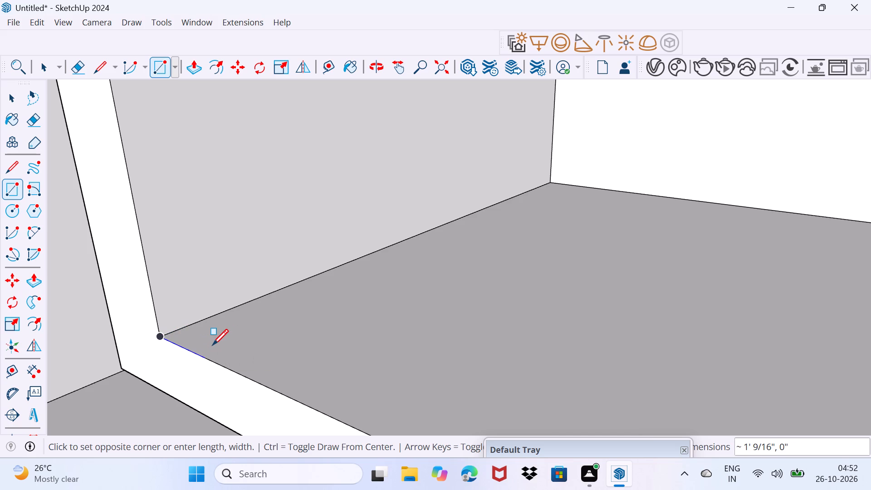
left_click(222, 345)
key("space")
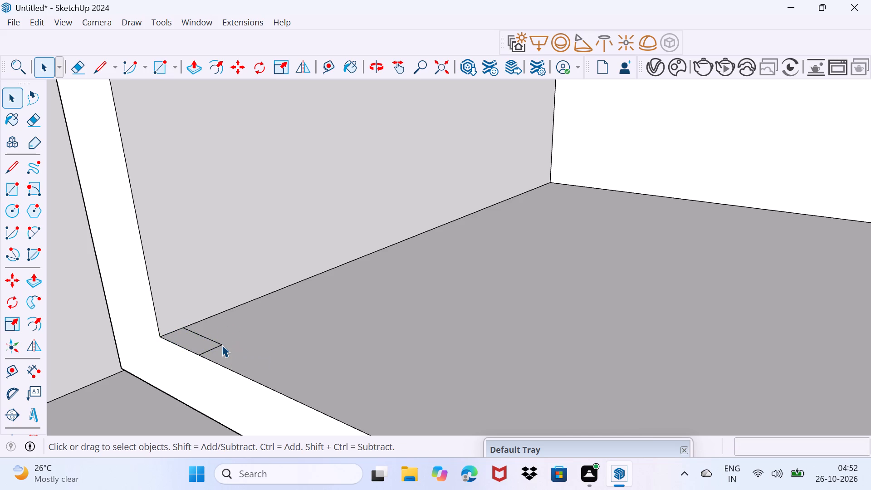
Push/Pull the small corner rectangle up about 8' 3" to the box frame's ceiling as a slim corner post.
key("p")
left_click(199, 343)
scroll(201, 280, "down", 3)
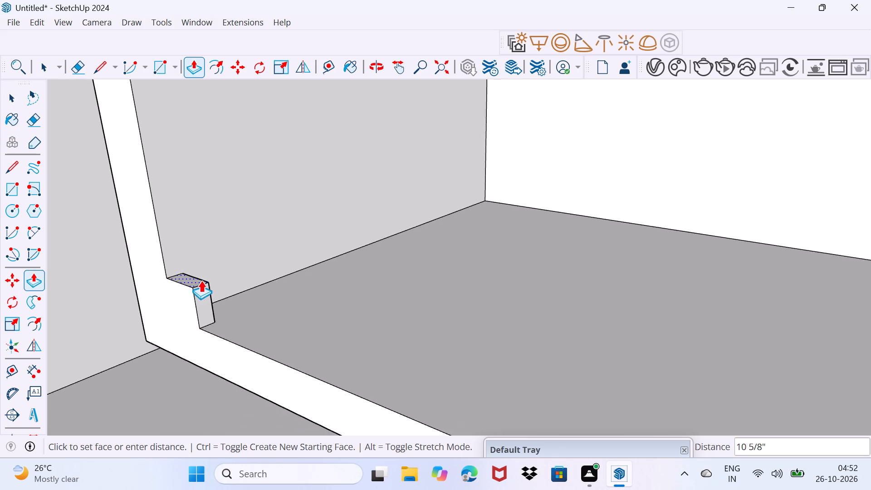
scroll(201, 280, "down", 16)
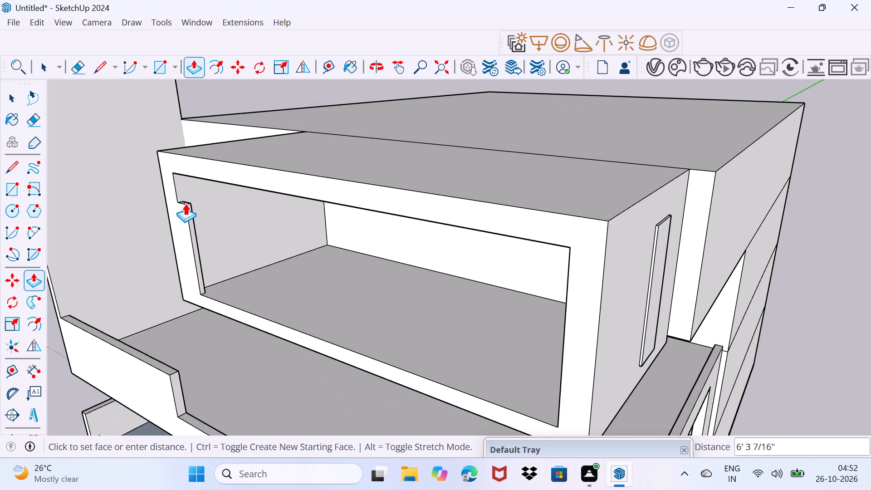
left_click(186, 173)
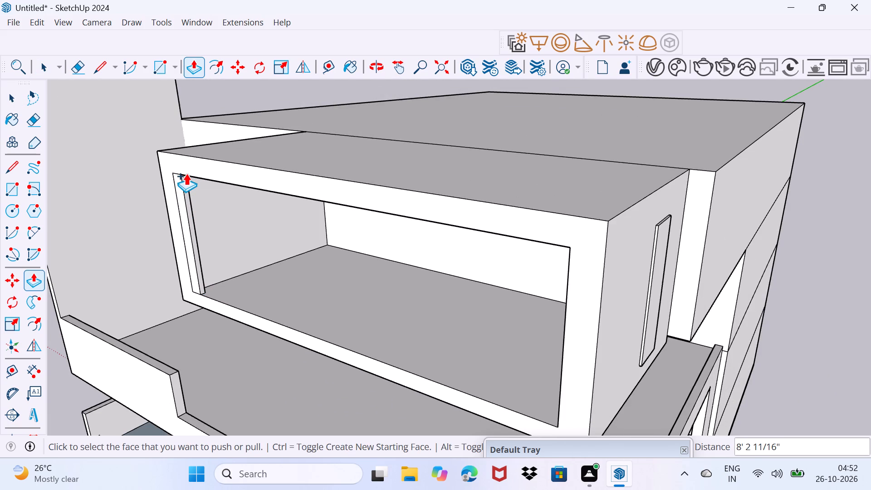
key("space")
left_click_drag(179, 246, 199, 223)
Draw a rectangle about 1' 3" by 2' 8" on the second-level balcony floor beside the low wall of the side opening.
middle_click_drag(195, 271, 288, 216)
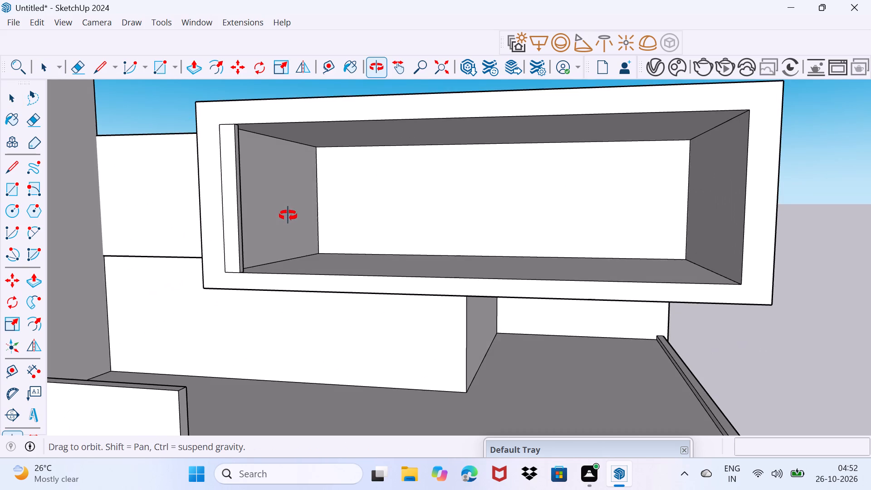
middle_click_drag(288, 216, 289, 216)
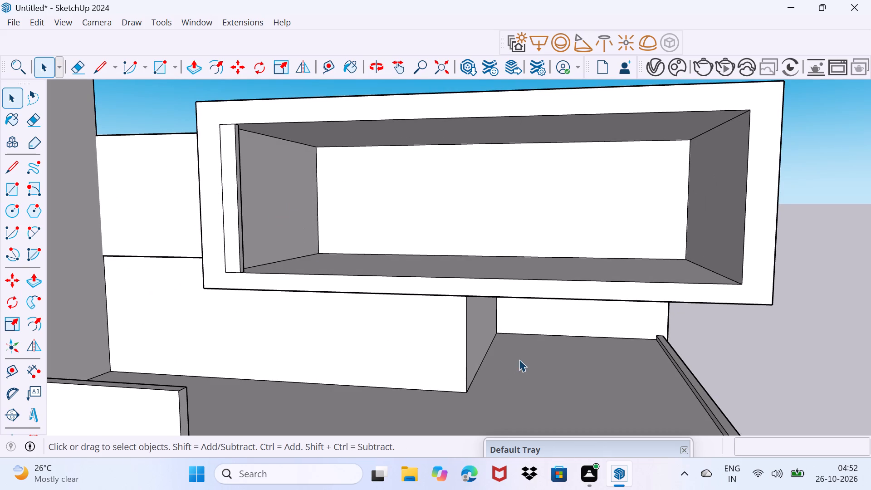
middle_click_drag(537, 344, 270, 332)
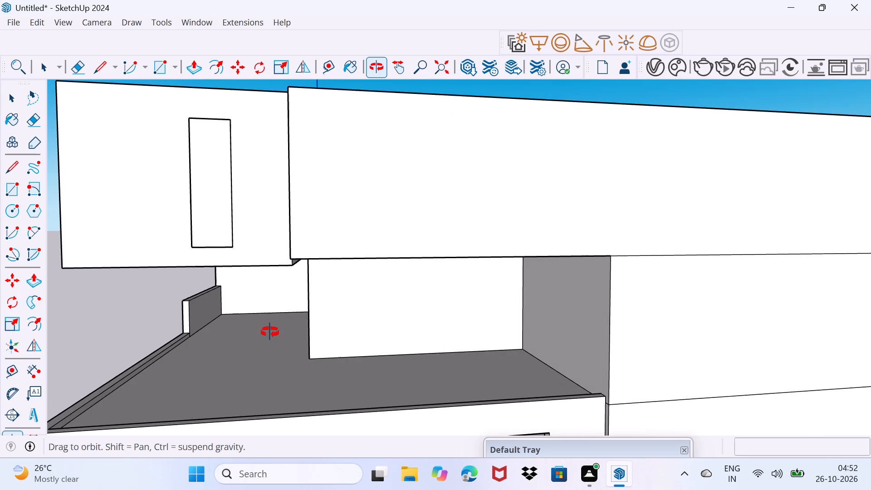
middle_click_drag(270, 332, 263, 180)
middle_click_drag(234, 336, 249, 348)
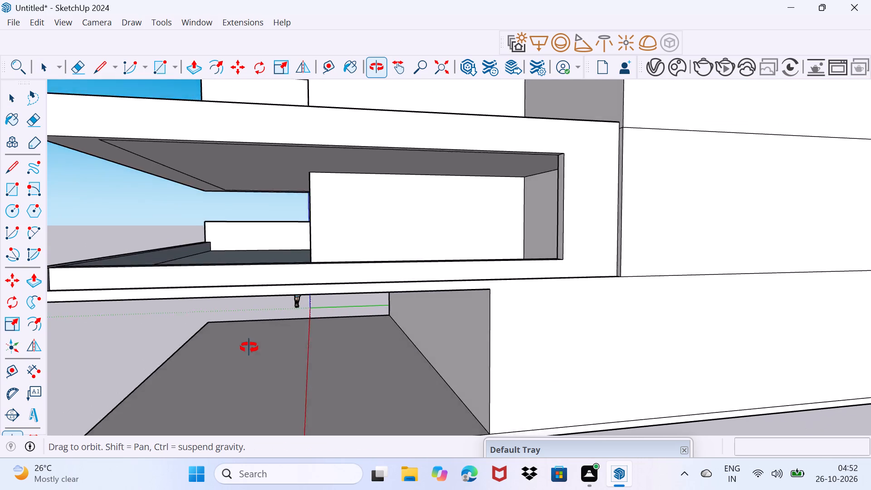
middle_click_drag(249, 348, 261, 297)
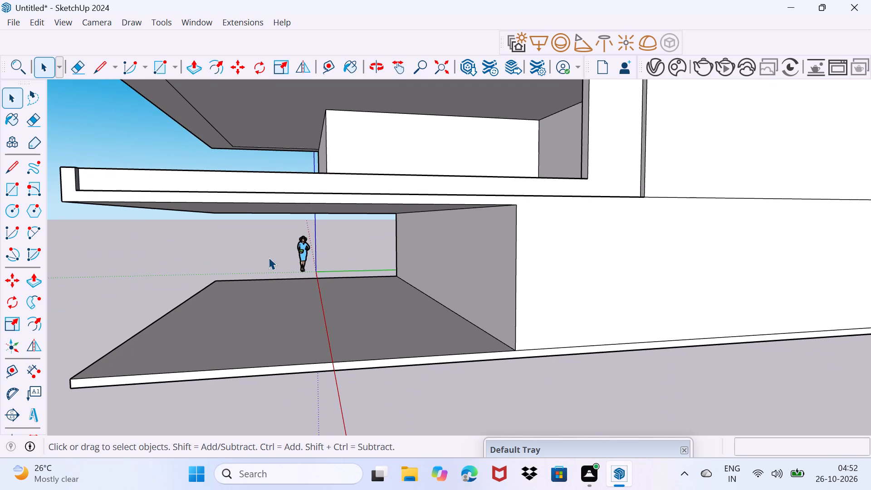
middle_click_drag(269, 258, 269, 320)
scroll(510, 278, "up", 3)
middle_click_drag(446, 364, 468, 368)
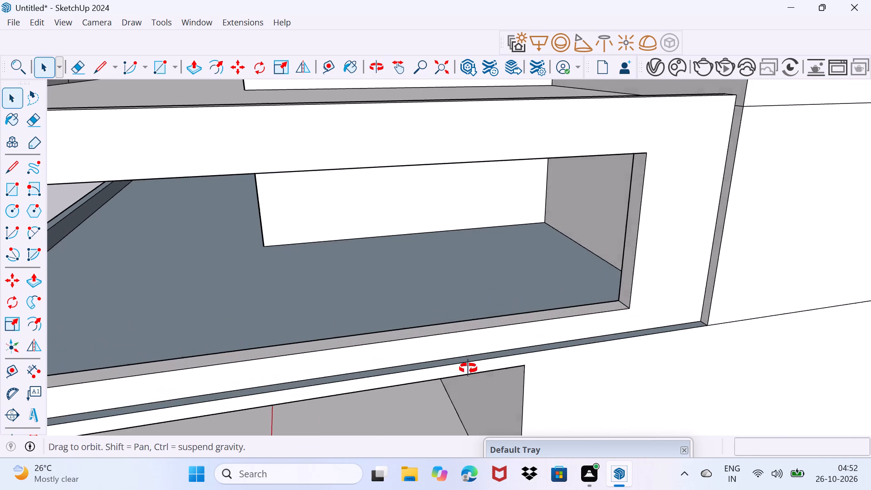
middle_click_drag(468, 368, 740, 325)
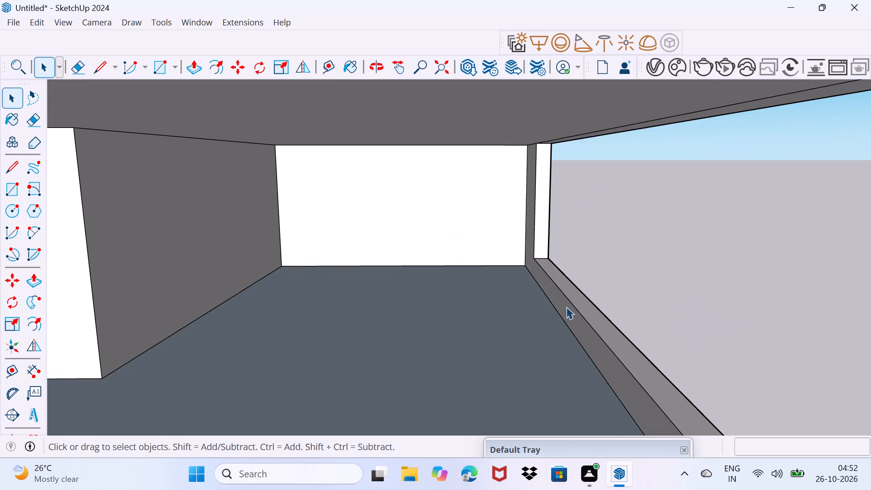
scroll(501, 294, "up", 2)
key("r")
middle_click_drag(433, 271, 433, 271)
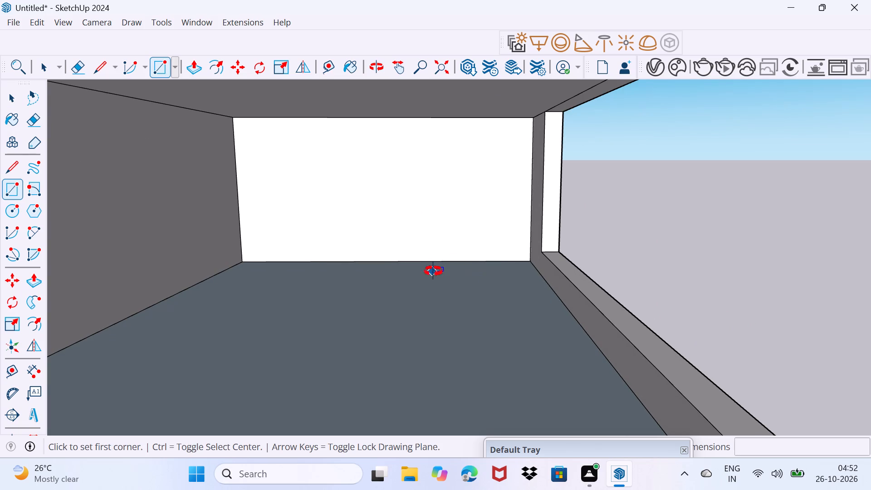
middle_click_drag(433, 271, 515, 271)
scroll(517, 273, "up", 1)
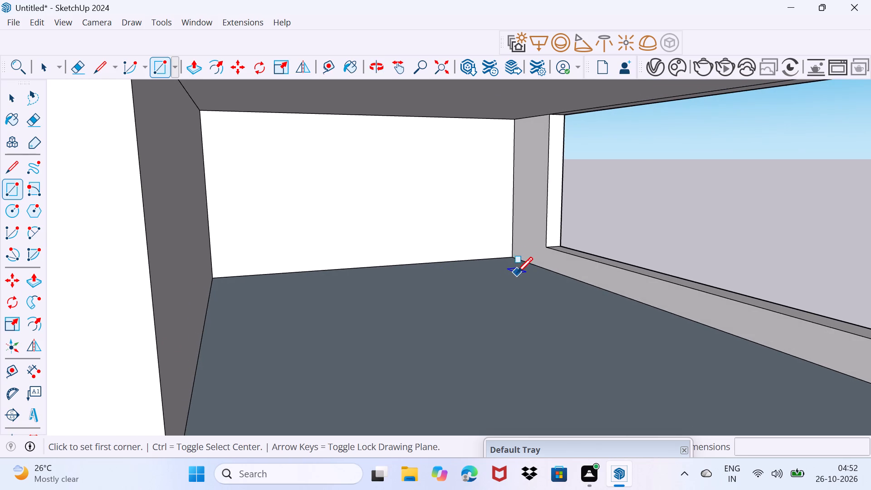
scroll(517, 273, "up", 7)
middle_click_drag(466, 273, 556, 309)
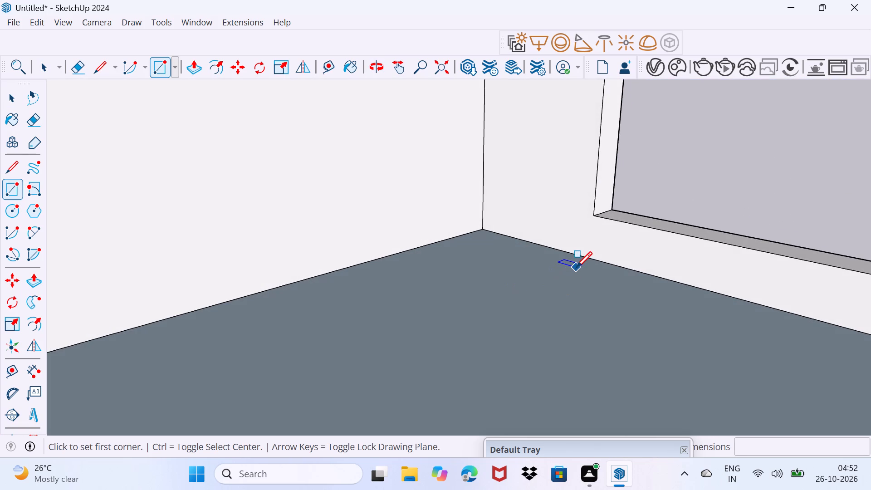
left_click(589, 266)
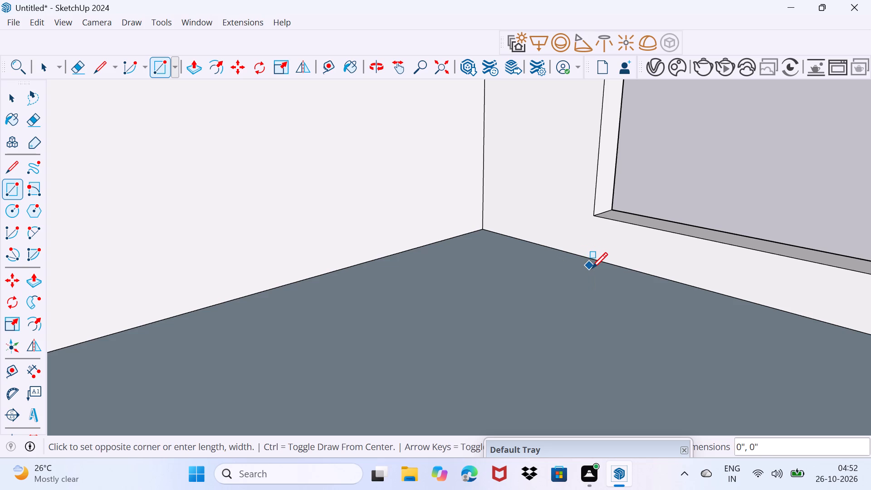
left_click(663, 310)
middle_click_drag(672, 309, 350, 331)
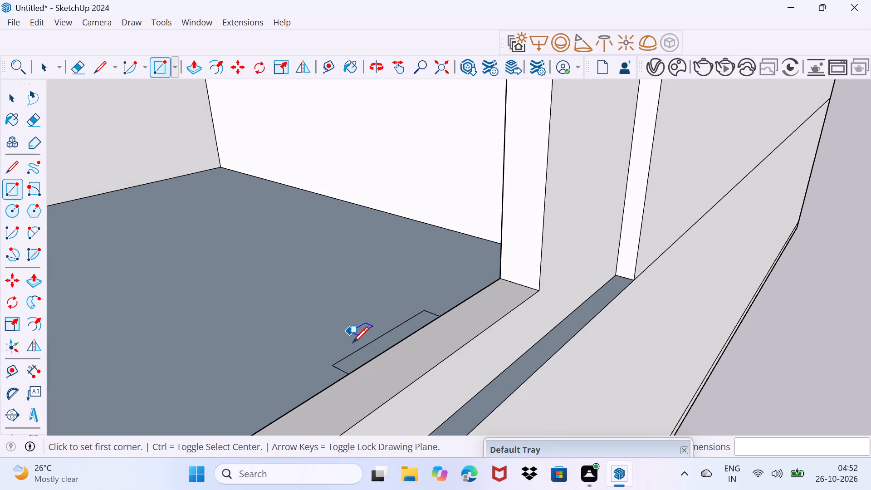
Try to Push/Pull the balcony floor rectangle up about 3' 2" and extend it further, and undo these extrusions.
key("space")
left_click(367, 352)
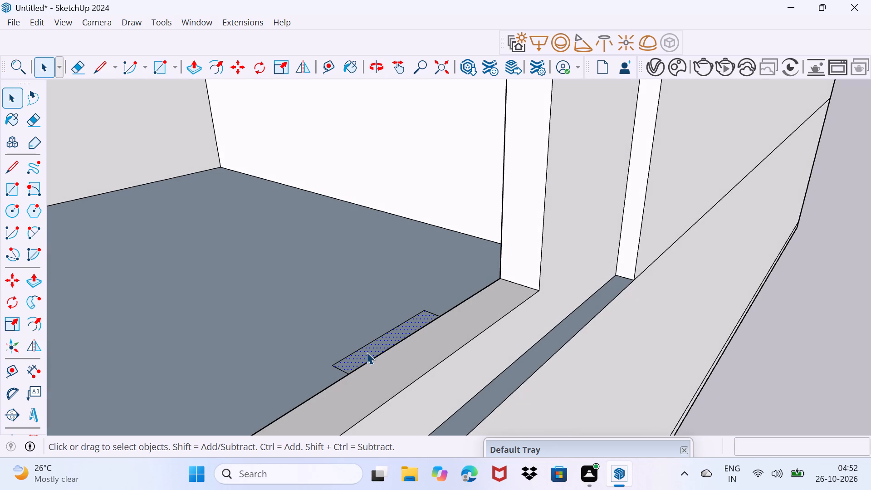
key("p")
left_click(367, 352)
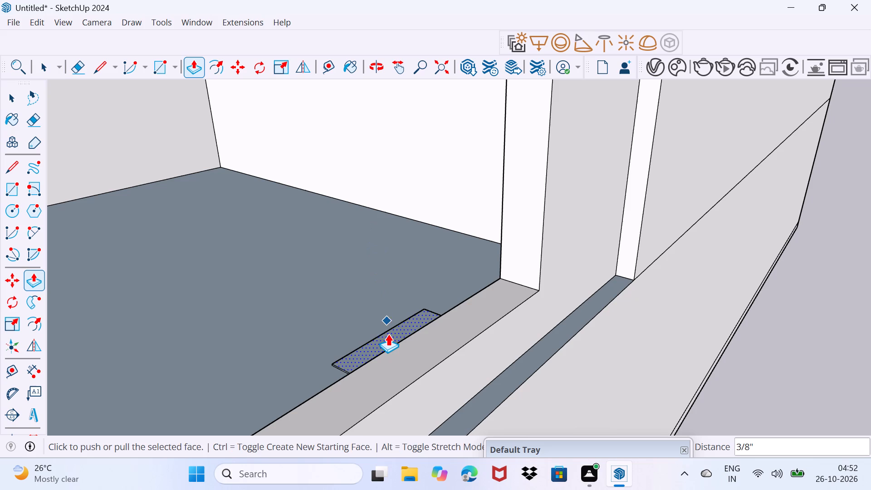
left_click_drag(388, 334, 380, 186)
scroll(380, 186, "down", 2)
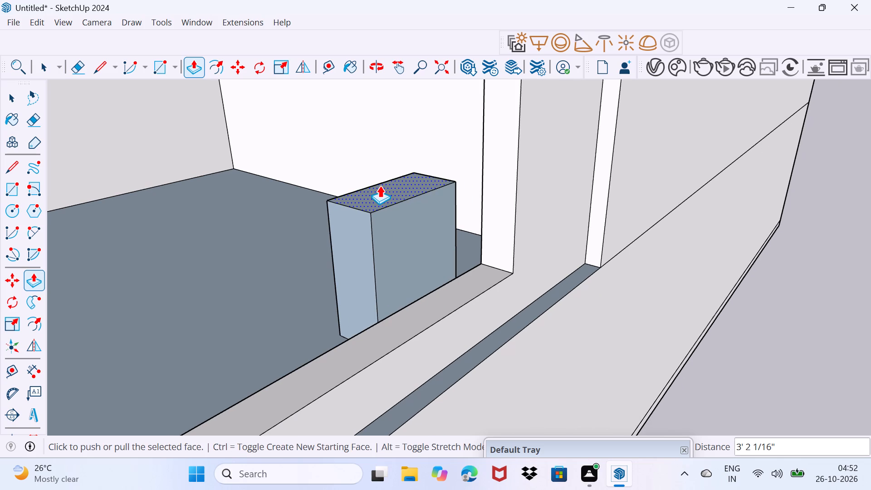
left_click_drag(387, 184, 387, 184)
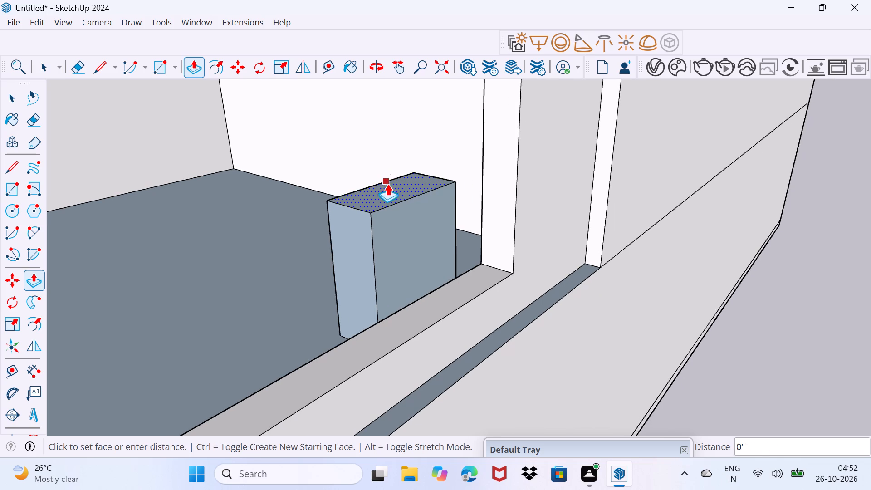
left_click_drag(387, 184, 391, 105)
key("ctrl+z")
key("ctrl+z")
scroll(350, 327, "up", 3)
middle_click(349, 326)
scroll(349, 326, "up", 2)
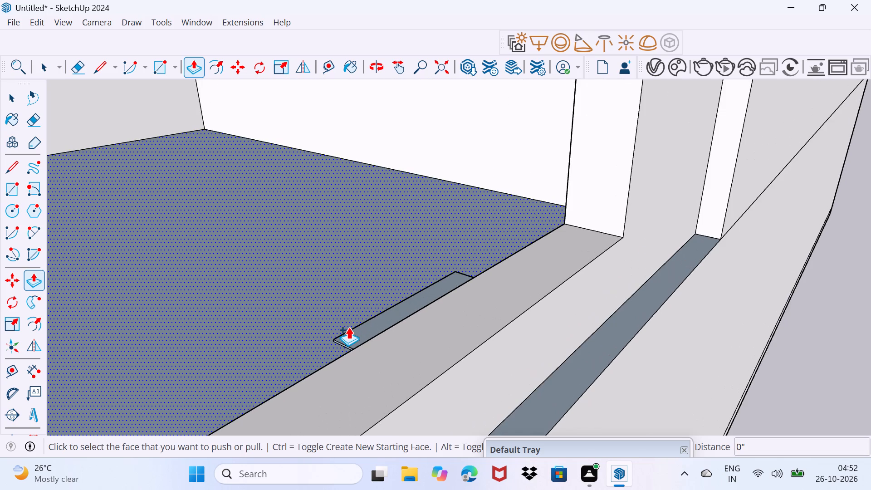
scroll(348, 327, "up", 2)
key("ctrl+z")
Push/Pull the balcony floor rectangle up through the balcony above to the underside of the top floor as a column.
middle_click_drag(348, 336, 401, 357)
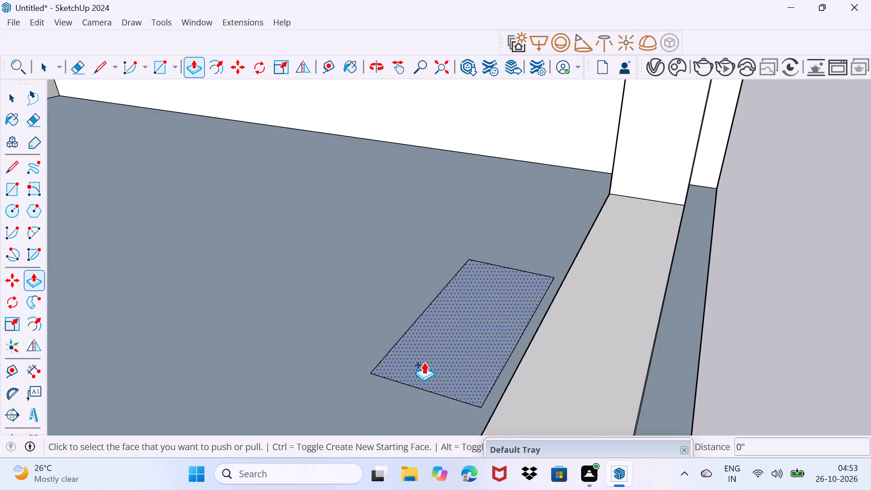
left_click(424, 362)
scroll(437, 166, "down", 3)
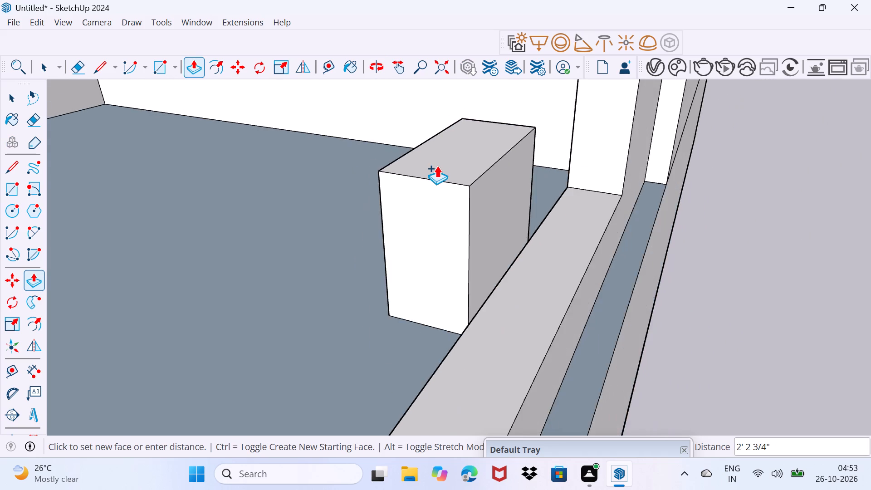
scroll(437, 166, "down", 20)
scroll(437, 166, "down", 7)
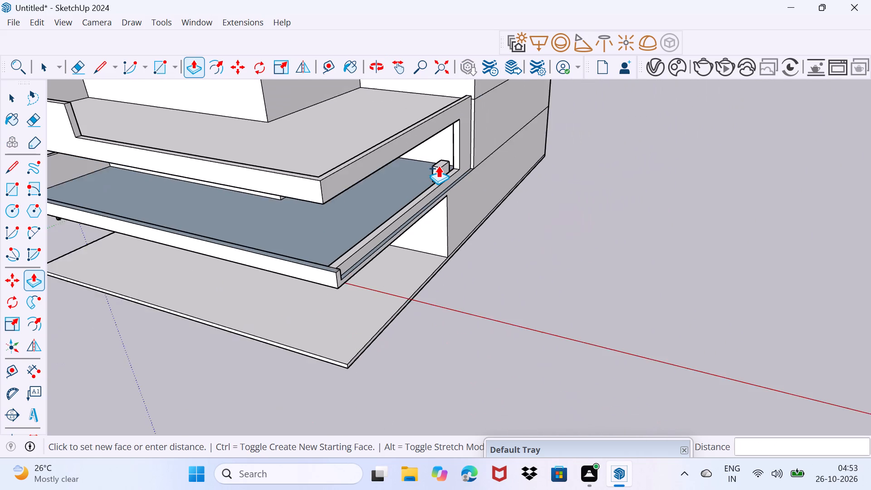
middle_click_drag(433, 97, 491, 246, "shift")
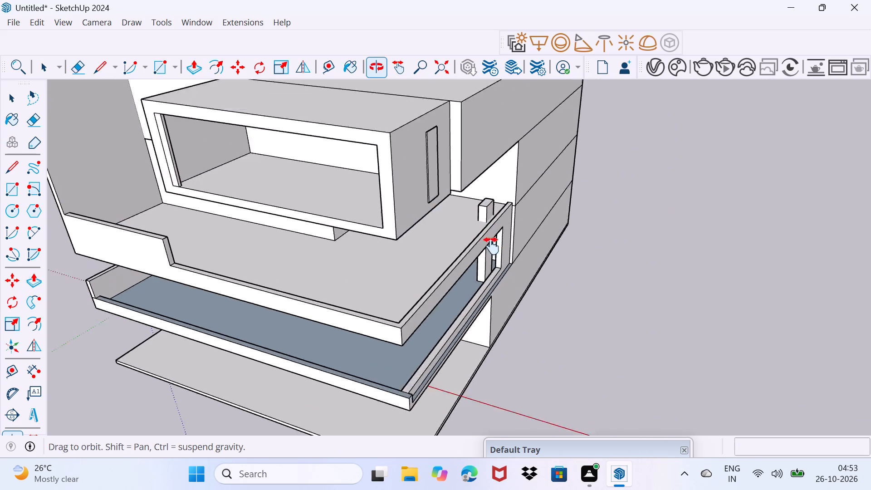
middle_click_drag(491, 246, 484, 277, "shift")
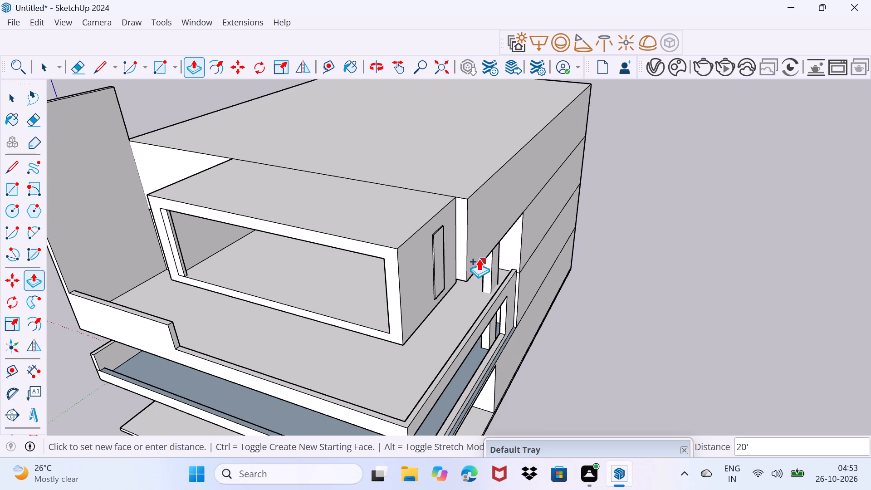
scroll(467, 269, "up", 3)
middle_click_drag(467, 269, 471, 239)
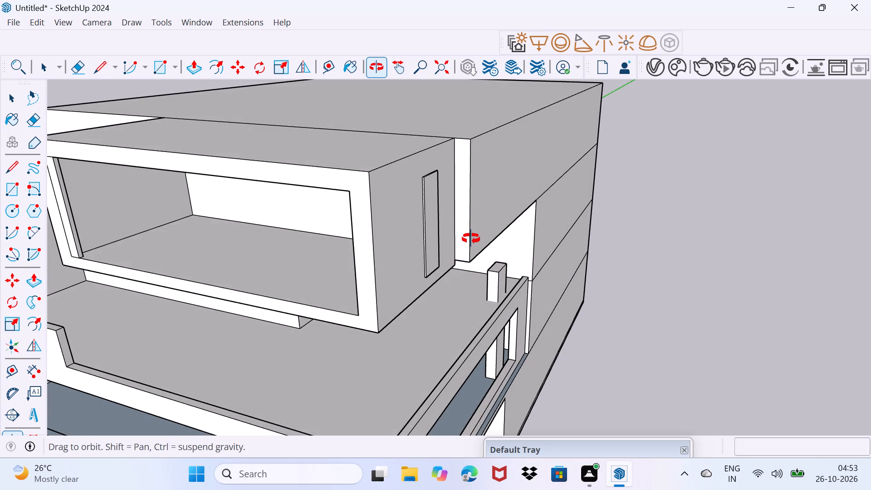
middle_click_drag(471, 239, 490, 153)
left_click(484, 197)
key("space")
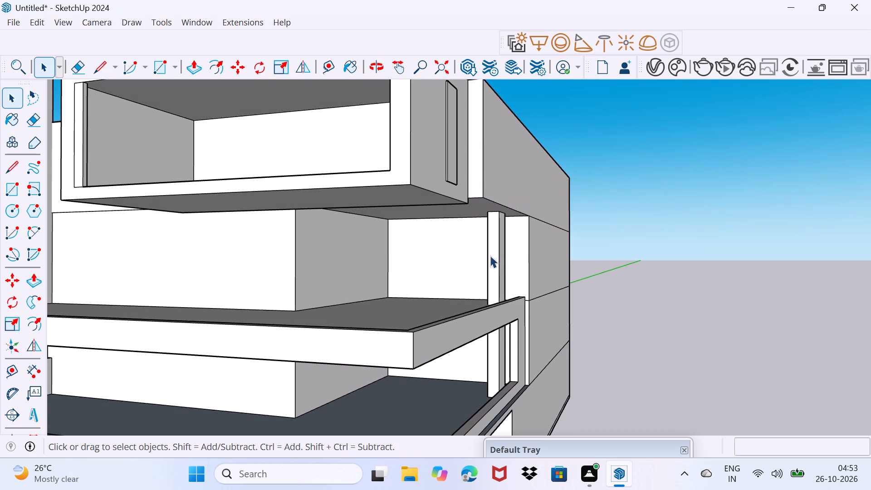
left_click_drag(491, 294, 498, 242)
middle_click_drag(493, 247, 272, 261)
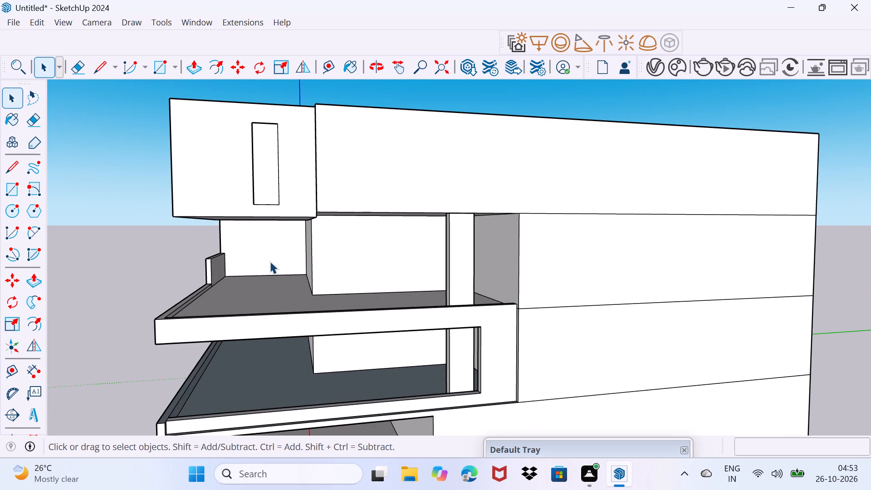
Draw a rectangle about 1' by 2' 4" on the ground slab near its outer front corner, under the balcony.
scroll(236, 244, "down", 3)
middle_click_drag(236, 244, 219, 269)
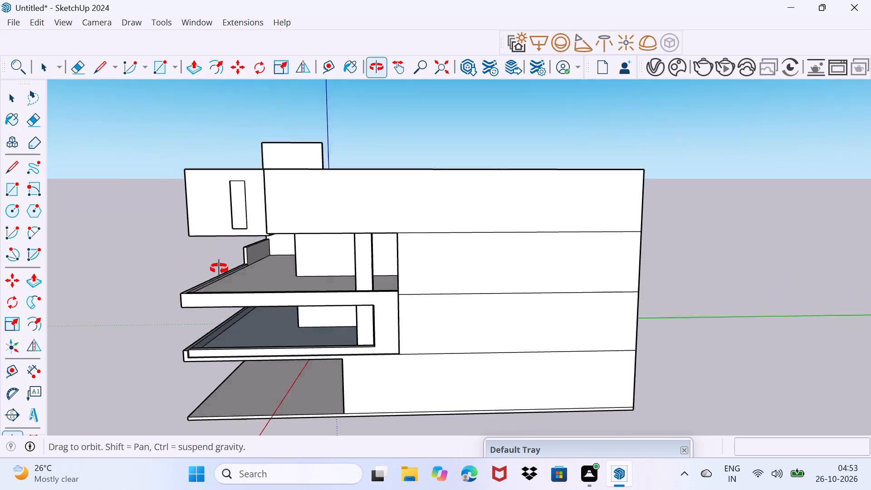
middle_click_drag(219, 269, 483, 189)
scroll(475, 465, "up", 3)
scroll(440, 366, "up", 1)
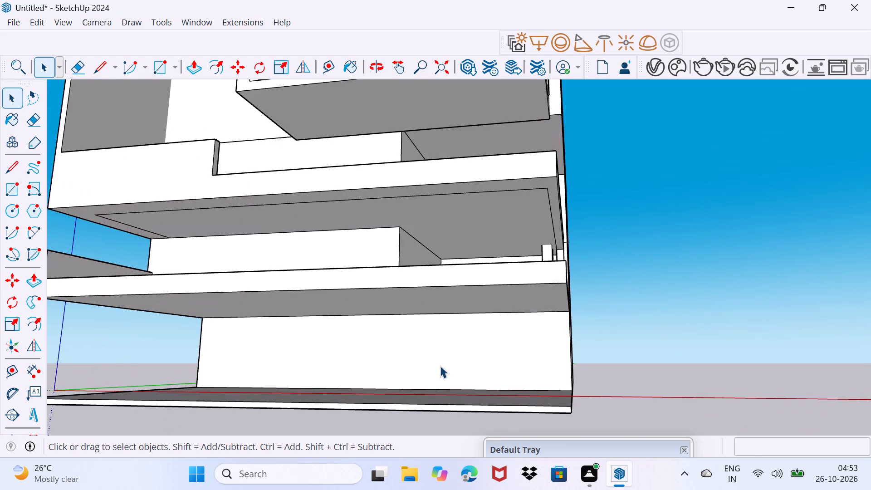
scroll(440, 367, "up", 1)
middle_click_drag(444, 371, 333, 302)
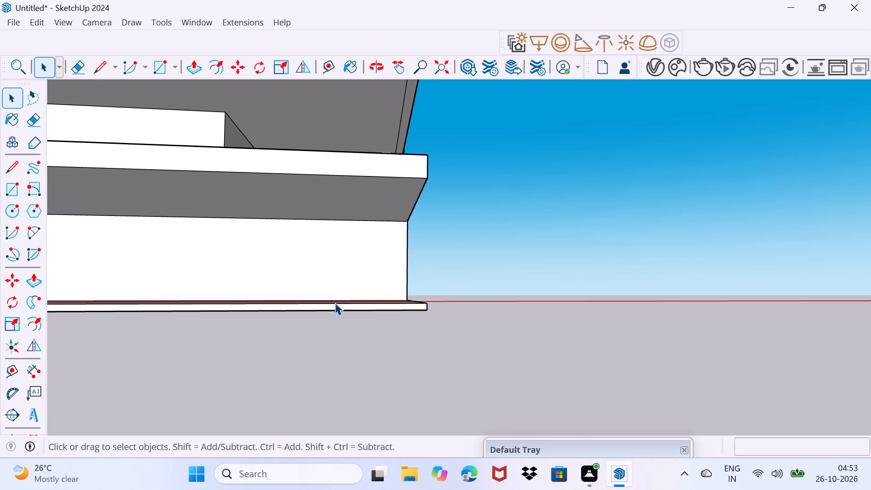
middle_click_drag(335, 303, 378, 363)
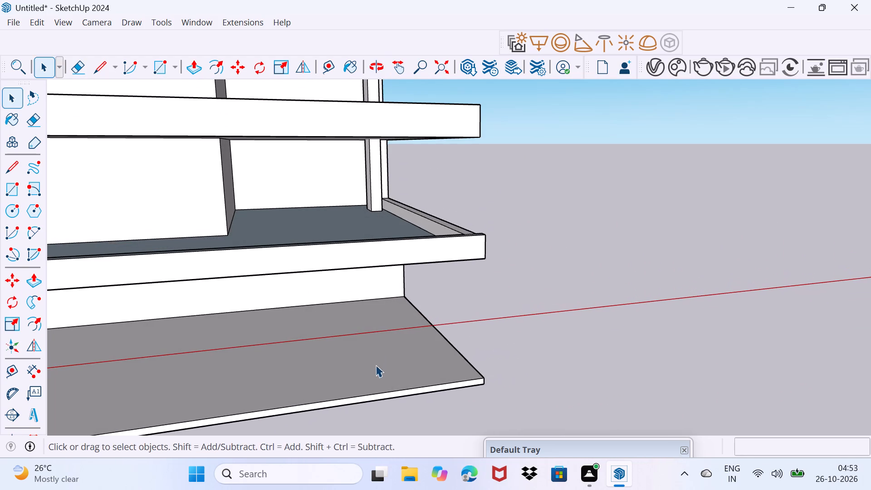
key("r")
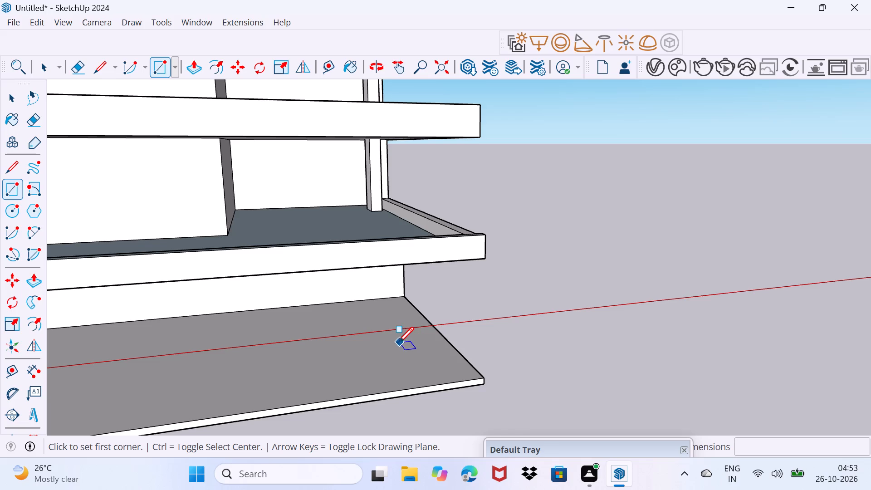
left_click(430, 349)
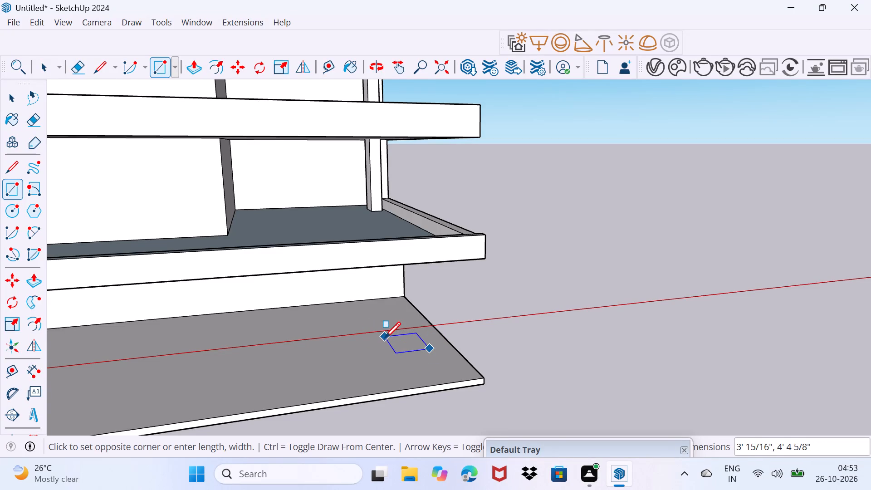
scroll(385, 338, "up", 2)
middle_click_drag(387, 343, 81, 389)
scroll(293, 302, "up", 1)
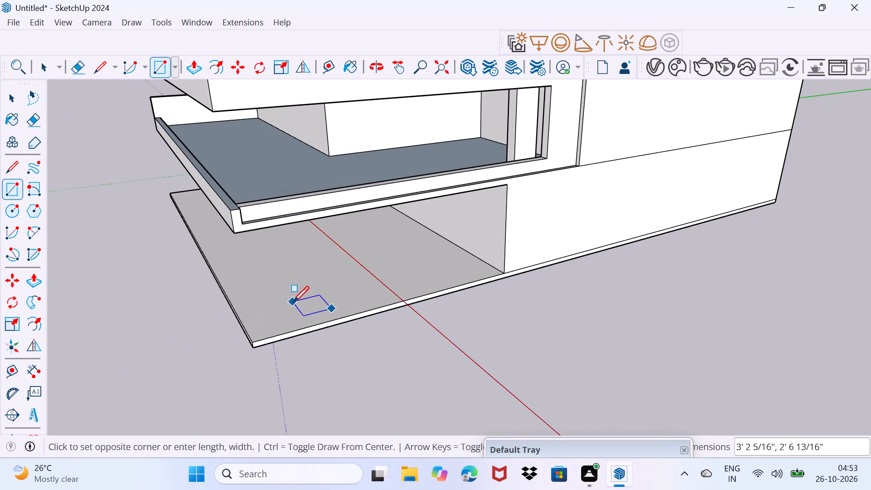
scroll(293, 302, "up", 11)
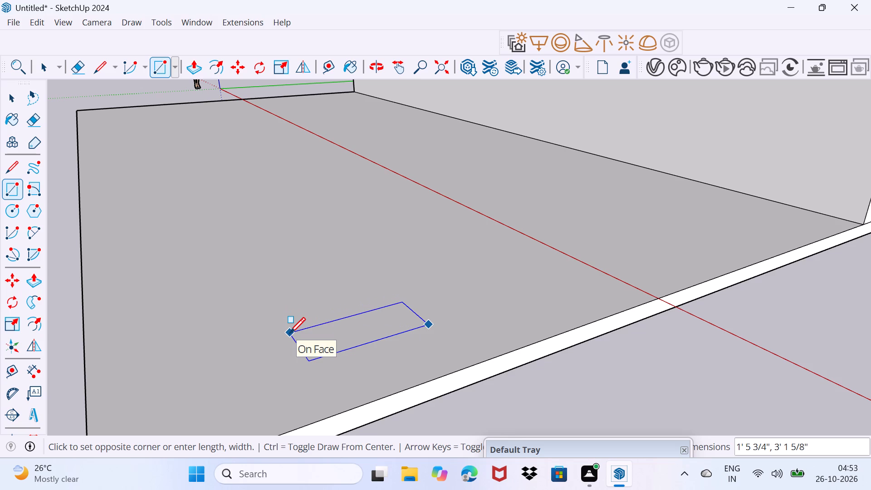
left_click(328, 332)
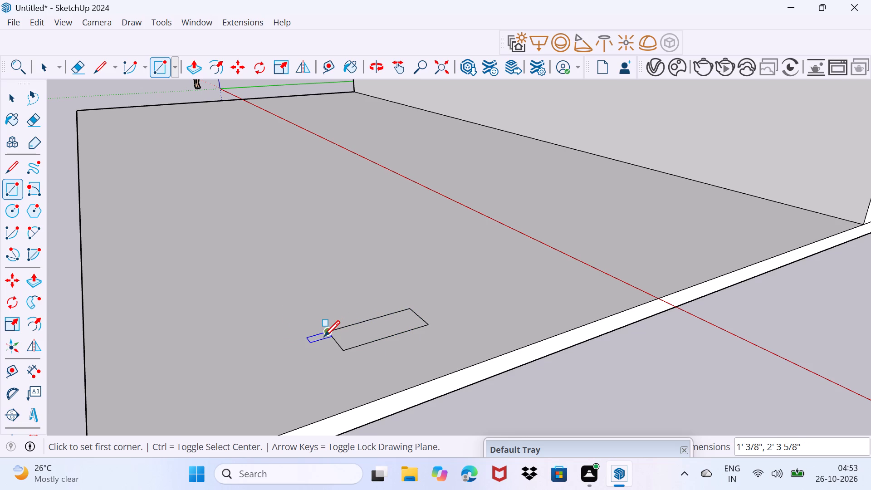
Draw a second rectangle about 11" by 3' 4" on the ground slab, in line with the first and nearer the side wall.
middle_click_drag(491, 313, 427, 320)
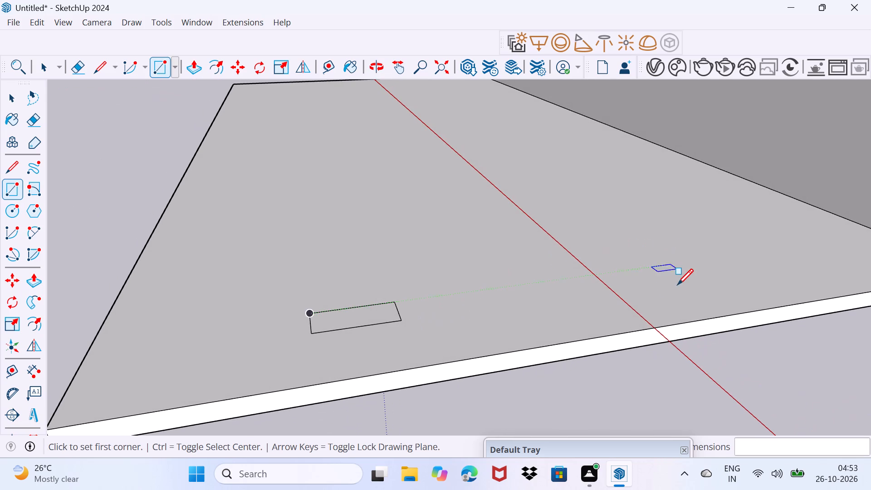
left_click(671, 260)
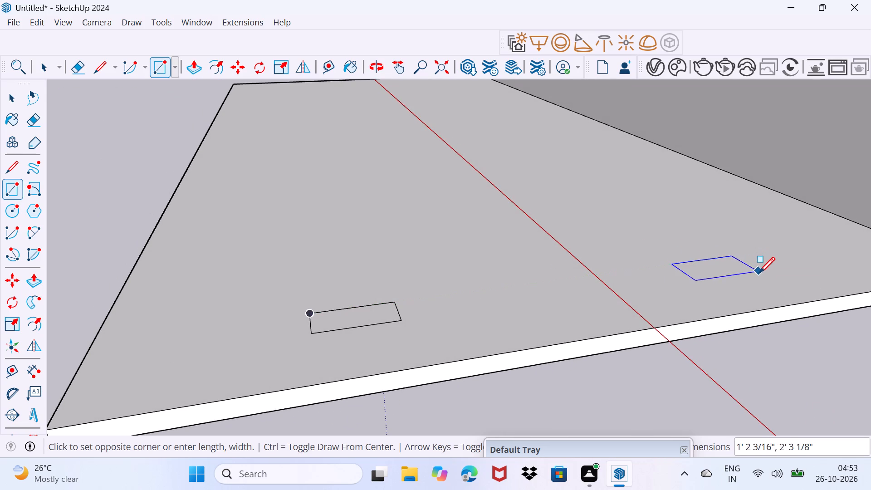
scroll(782, 264, "up", 4)
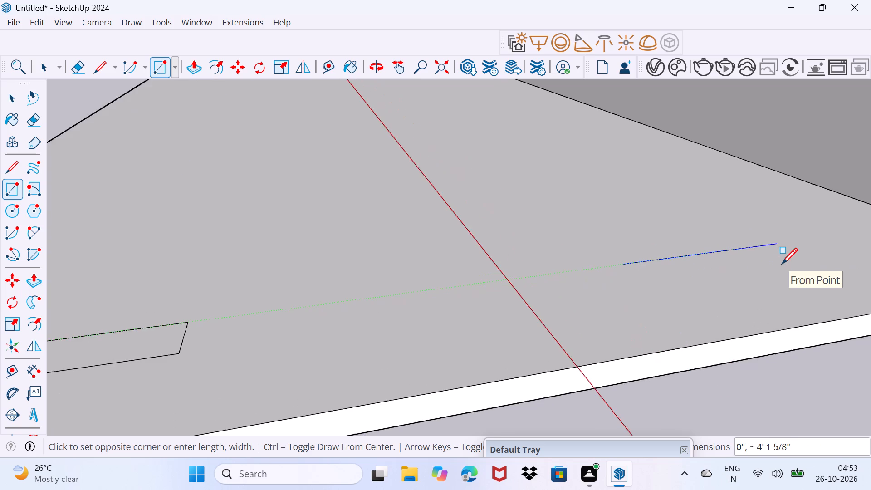
scroll(782, 264, "up", 3)
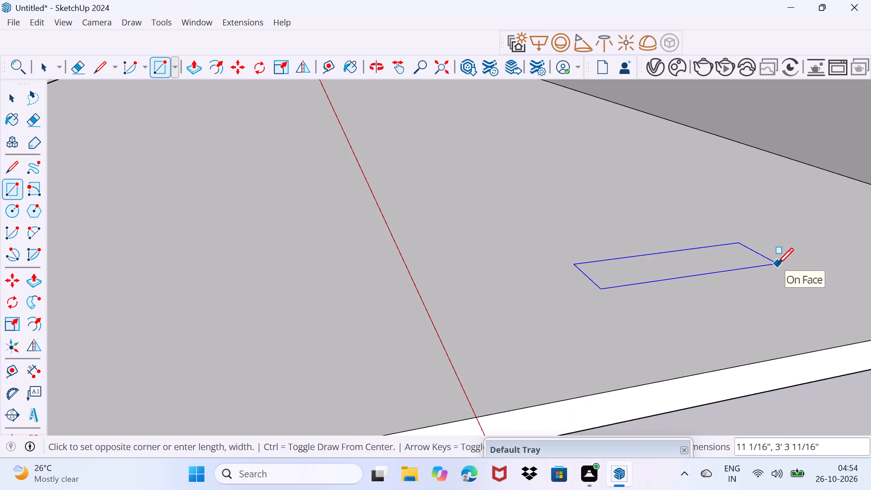
left_click(778, 264)
key("space")
Push/Pull the ground slab rectangle nearest the outer corner up 9' 5" to the balcony above as a column.
scroll(657, 268, "down", 9)
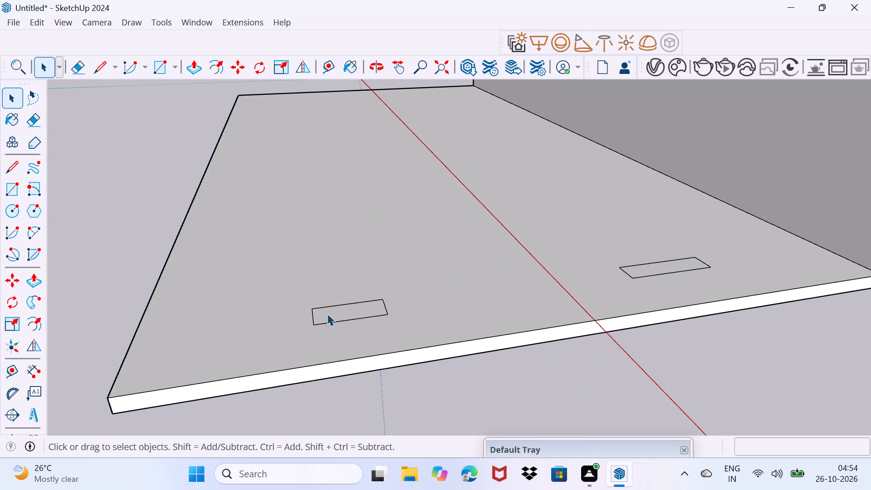
scroll(340, 311, "down", 6)
scroll(340, 311, "up", 4)
left_click(341, 309)
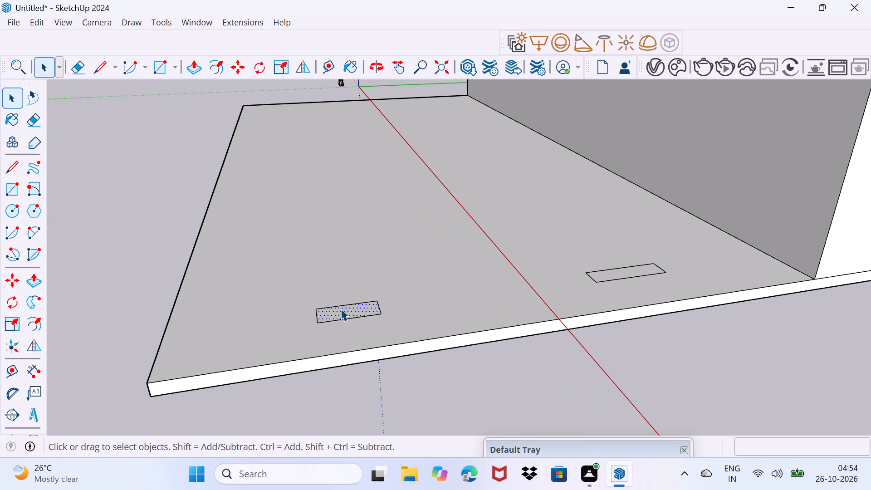
key("p")
left_click(341, 309)
scroll(338, 227, "down", 9)
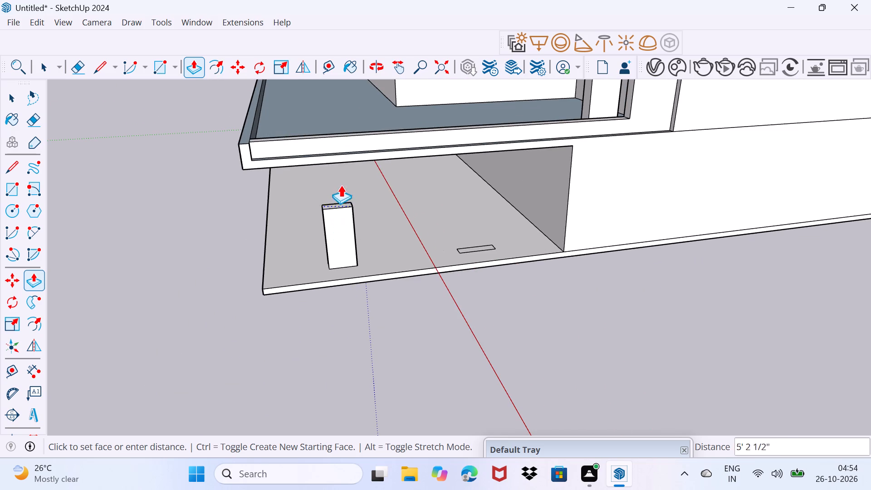
left_click(345, 160)
Push/Pull the second ground slab rectangle up to the balcony slab above as a matching column.
scroll(483, 243, "up", 3)
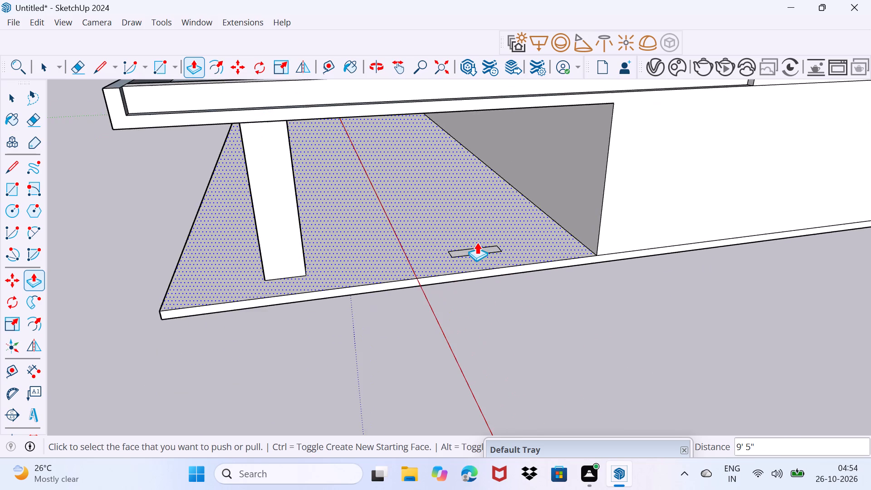
scroll(477, 242, "up", 5)
left_click(459, 260)
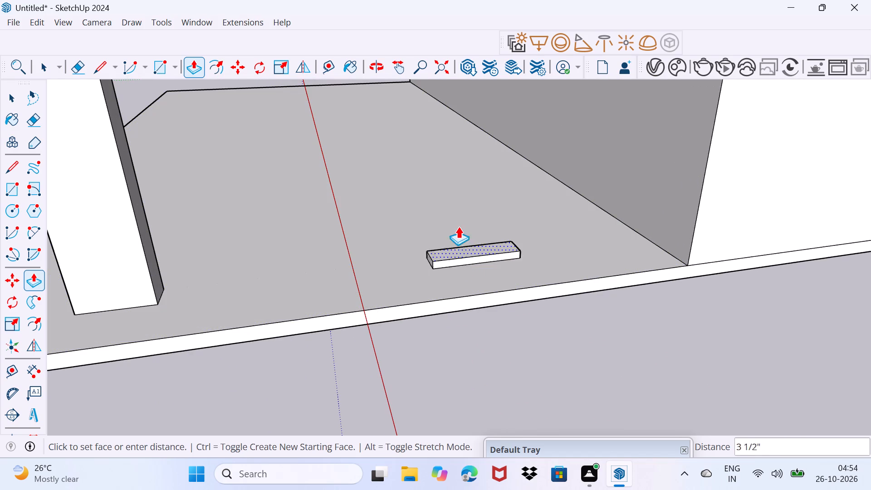
scroll(459, 212, "down", 9)
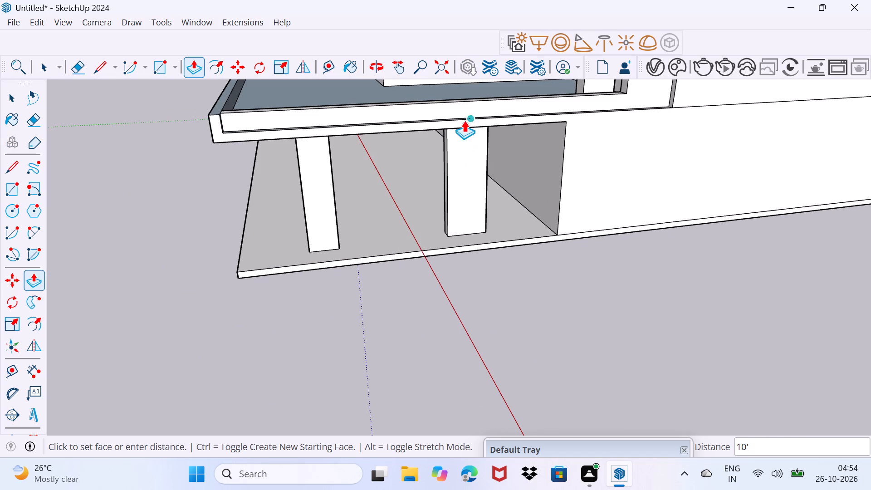
left_click(464, 120)
key("space")
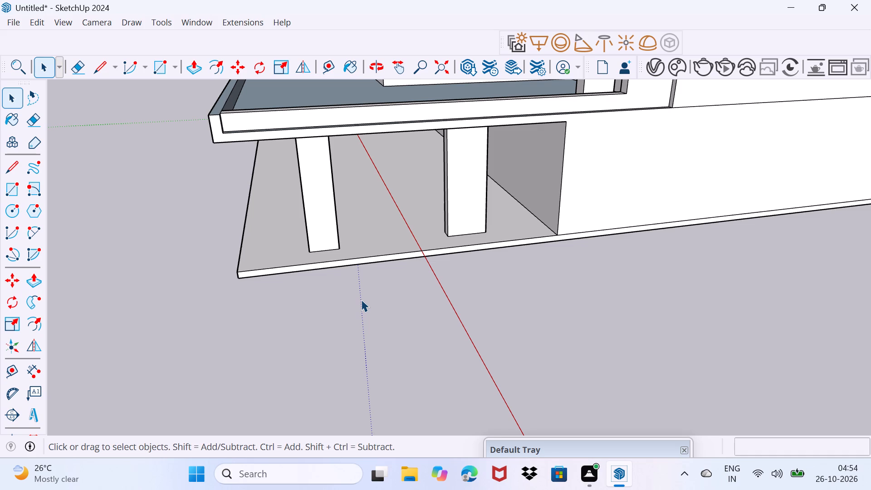
Draw a 9' 5" vertical line from ceiling to floor to split the recessed ground-floor wall in two.
scroll(355, 299, "down", 2)
middle_click_drag(295, 299, 324, 300)
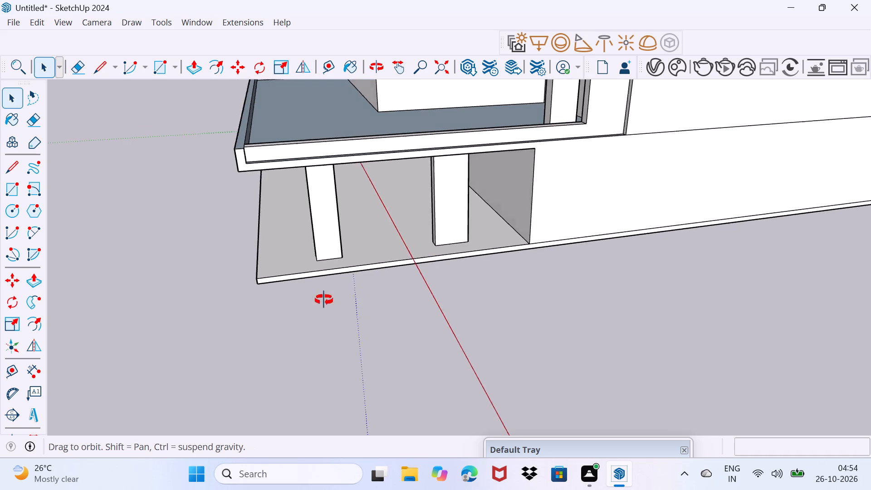
middle_click_drag(324, 300, 669, 224)
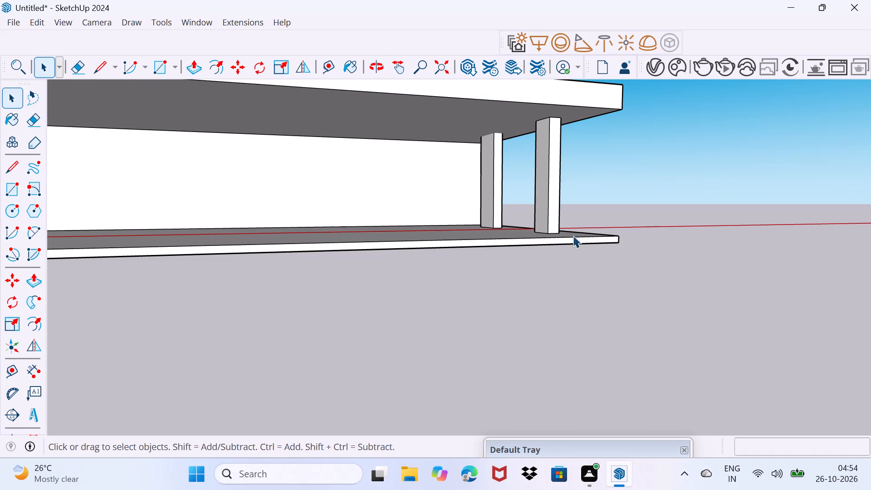
scroll(280, 207, "up", 2)
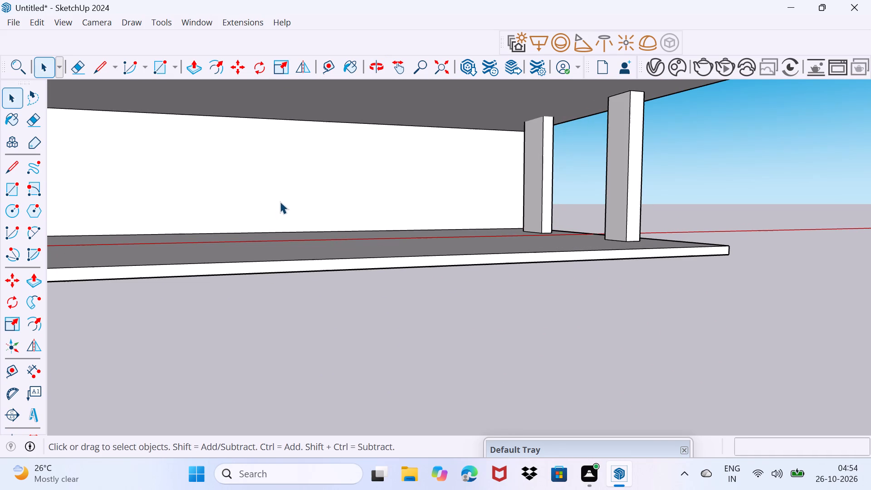
key("l")
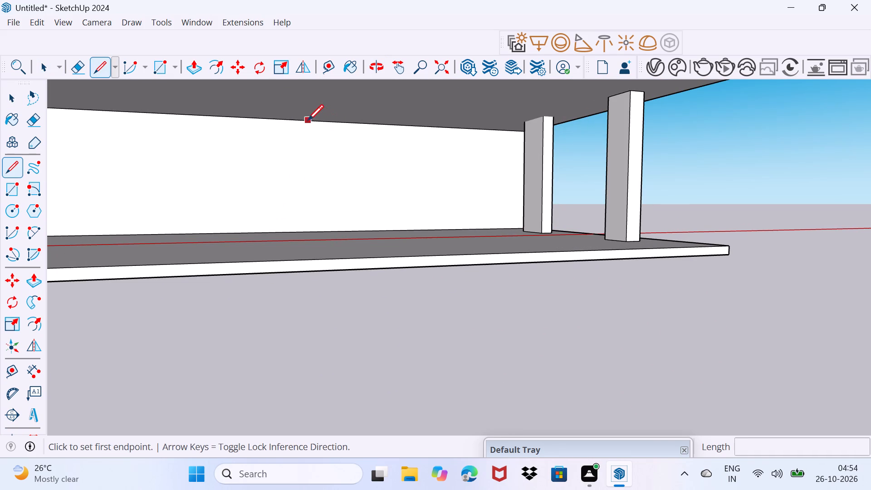
left_click(282, 119)
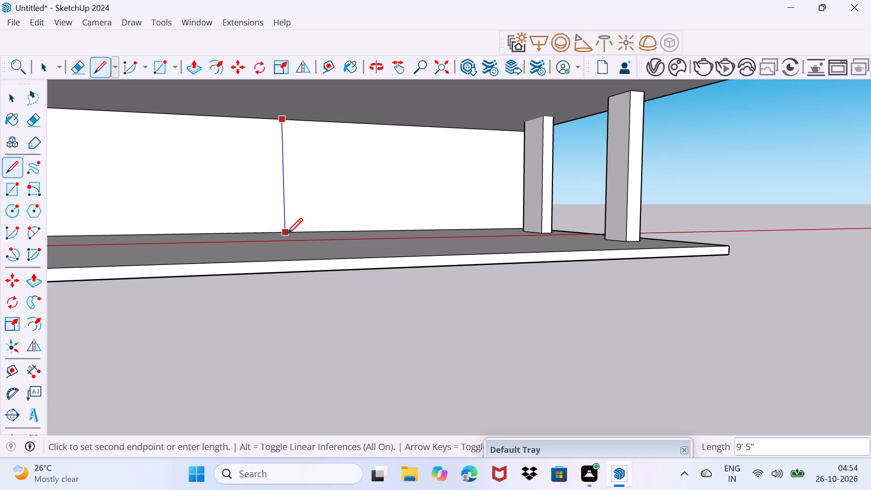
left_click(287, 234)
key("space")
Push/Pull the ground-floor wall section farther from the columns outward about 11' 5" over the slab.
left_click(236, 202)
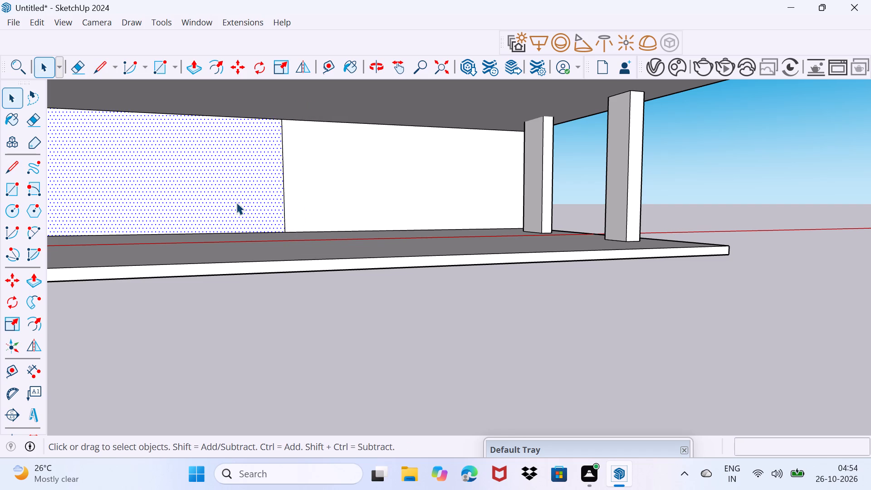
key("p")
left_click(236, 202)
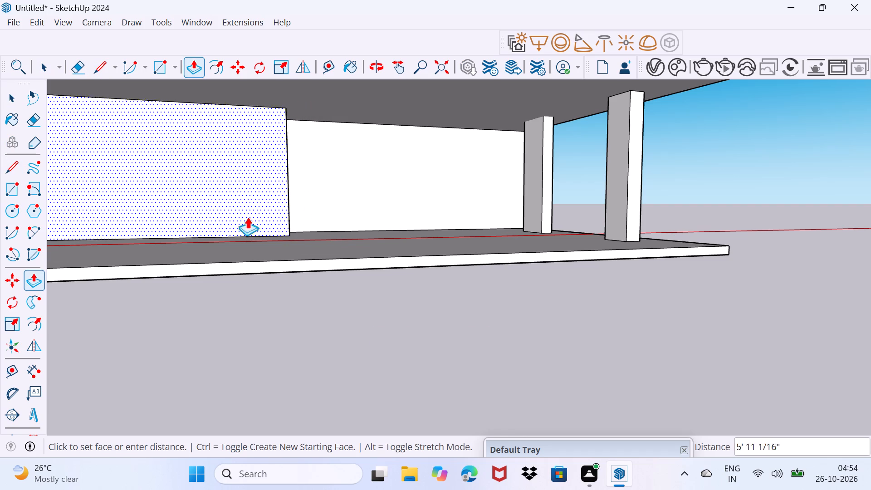
scroll(253, 225, "up", 5)
middle_click_drag(255, 225, 77, 284)
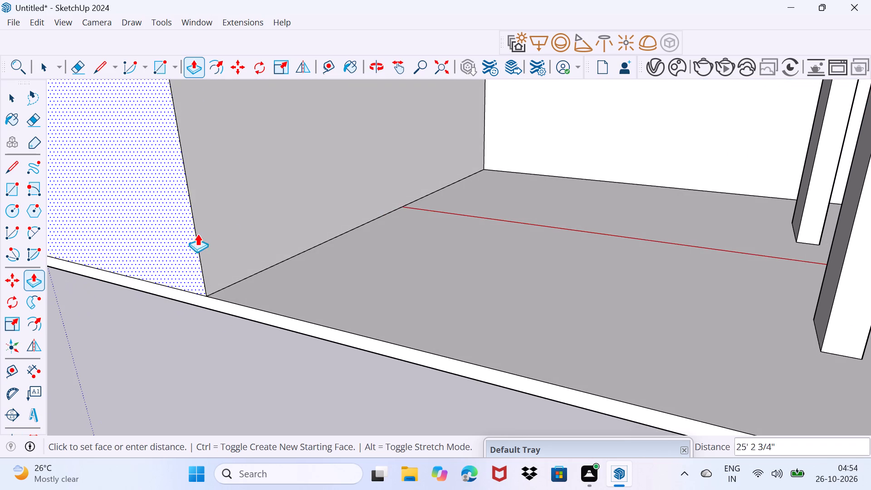
left_click(380, 225)
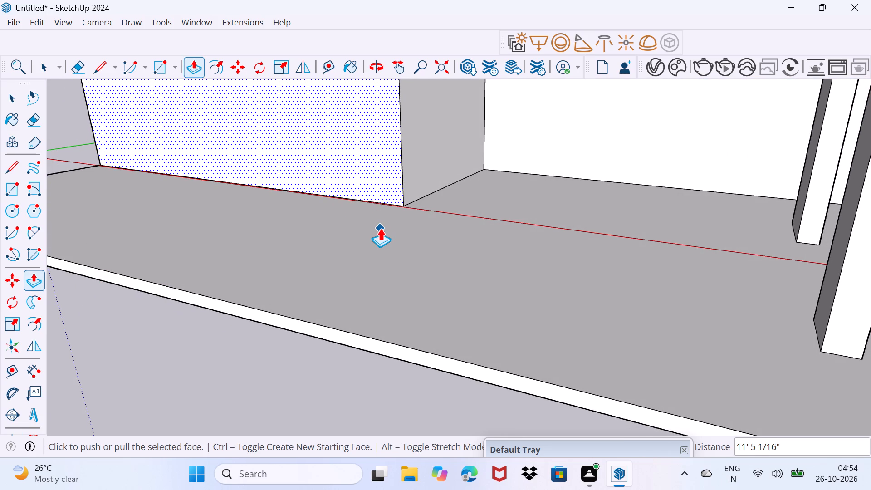
key("space")
left_click_drag(364, 254, 369, 235)
Draw a rectangle about 21' 6" by 7' 8" on the front face of the projecting ground-floor wall, inset from its edges.
scroll(297, 221, "down", 8)
middle_click_drag(259, 240, 370, 200)
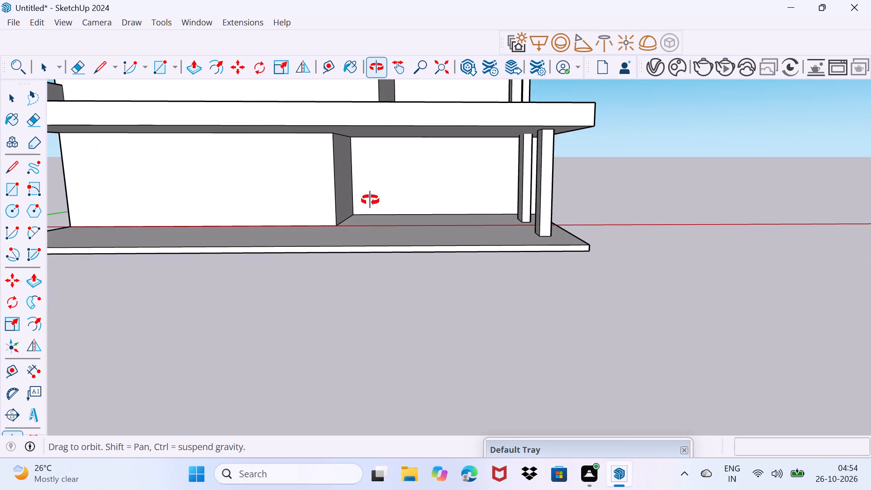
middle_click_drag(370, 200, 445, 247)
middle_click_drag(381, 294, 418, 265)
key("r")
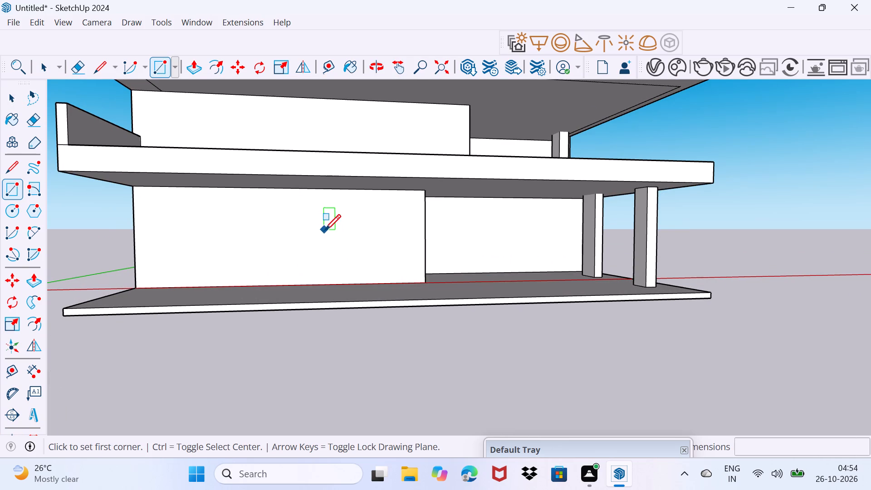
middle_click_drag(254, 265, 257, 245)
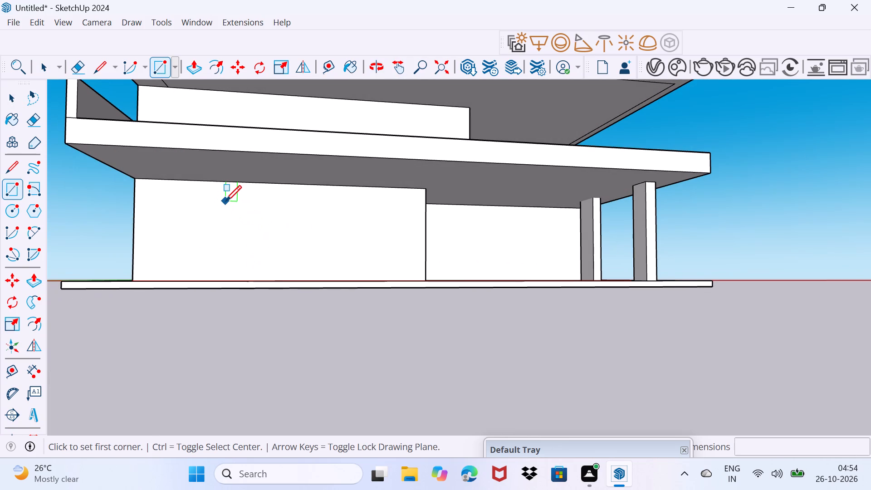
left_click(167, 191)
middle_click_drag(337, 259, 338, 274)
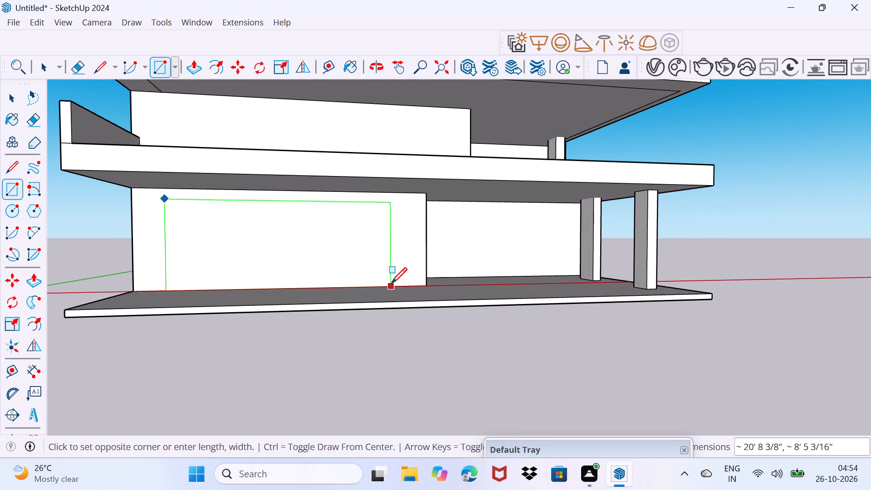
scroll(389, 279, "up", 7)
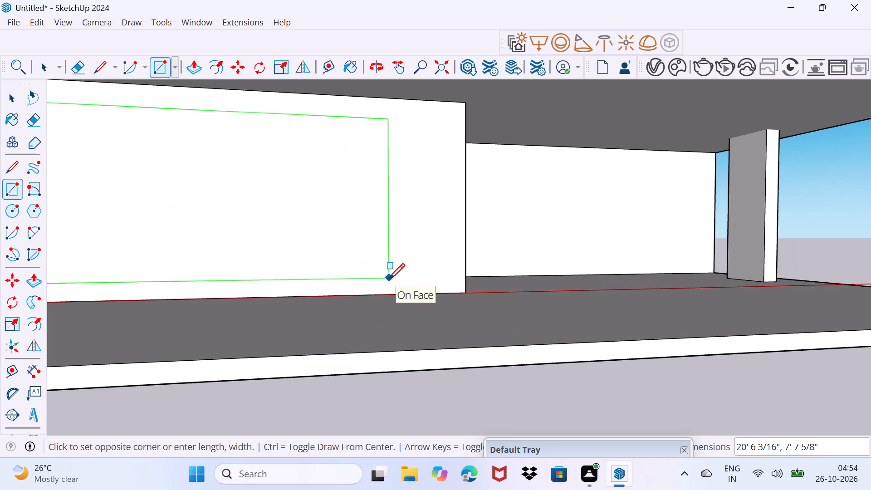
left_click(410, 278)
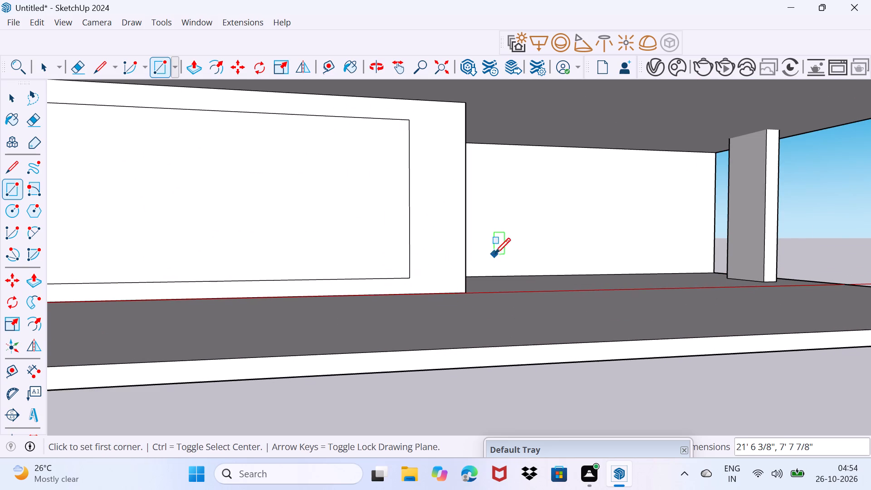
Draw a rectangle about 6' 6" by 7' 8" on the side face of the projecting ground-floor wall, inset from its edges.
middle_click_drag(494, 254, 336, 260)
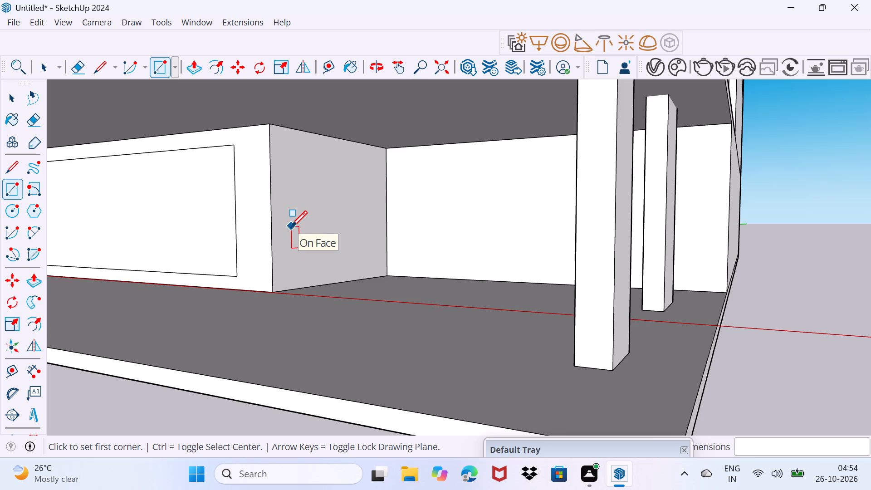
left_click(304, 147)
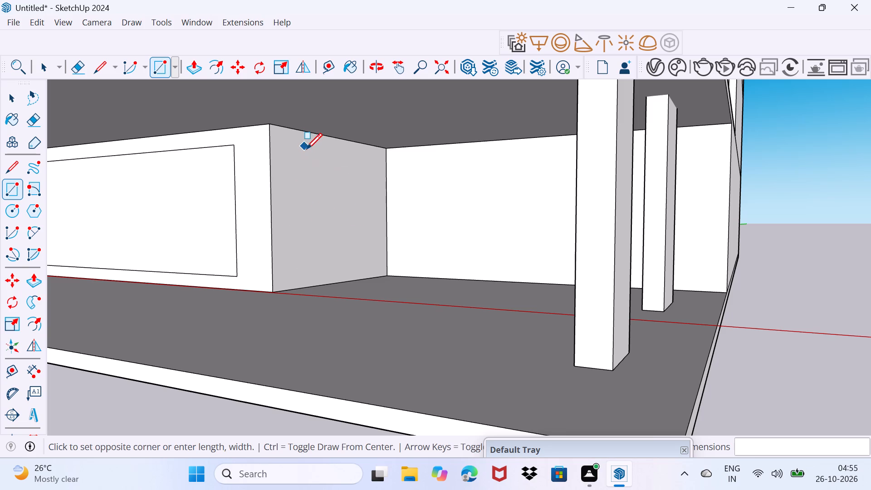
left_click(370, 270)
Examine the front elevation, balconies and the walls under the top floor from several angles.
scroll(224, 292, "down", 8)
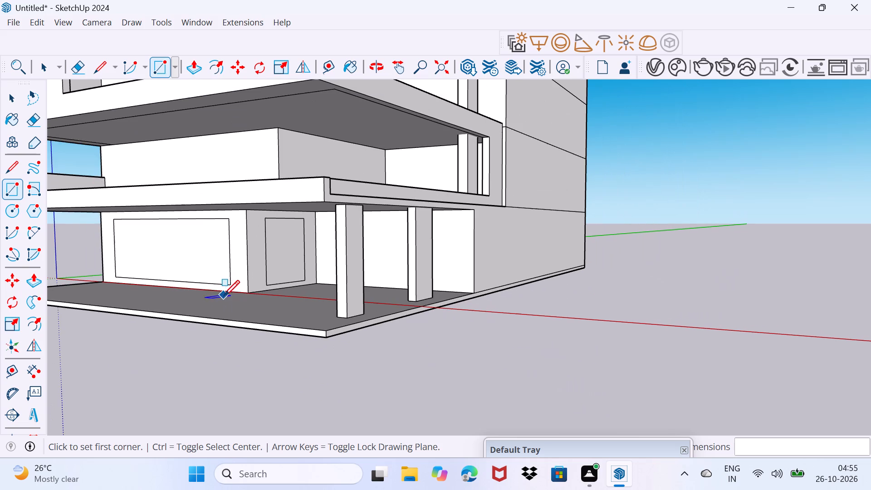
middle_click_drag(155, 237, 325, 285)
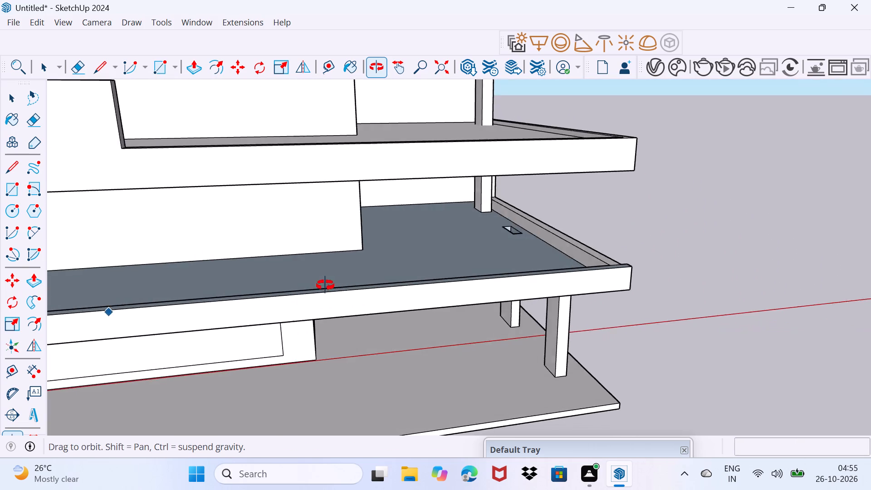
middle_click_drag(325, 285, 310, 253)
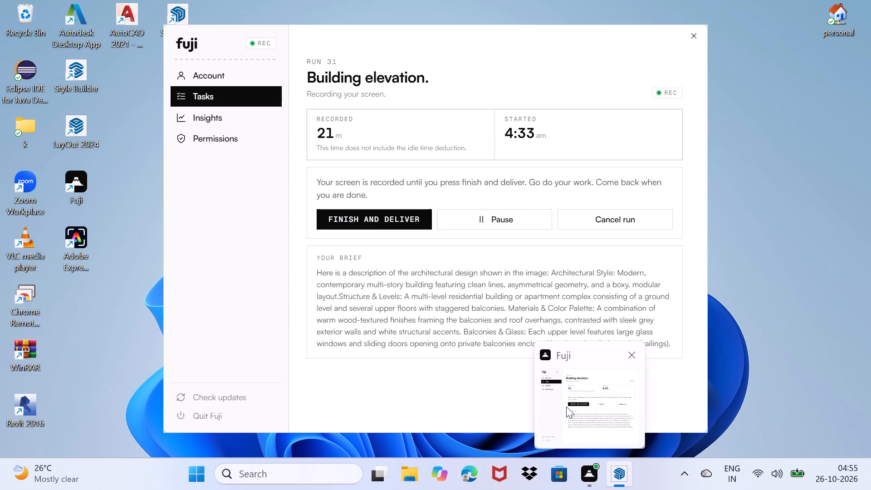
scroll(216, 286, "down", 2)
middle_click_drag(216, 286, 293, 305, "shift")
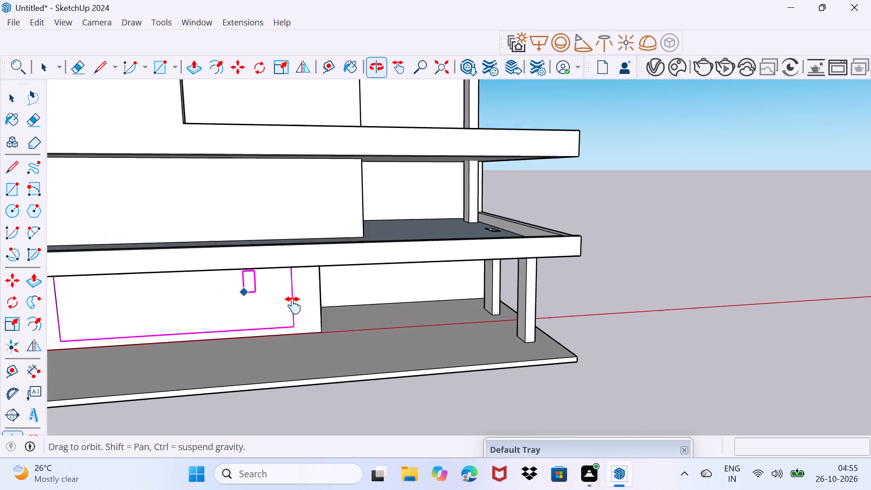
middle_click_drag(293, 305, 420, 368, "shift")
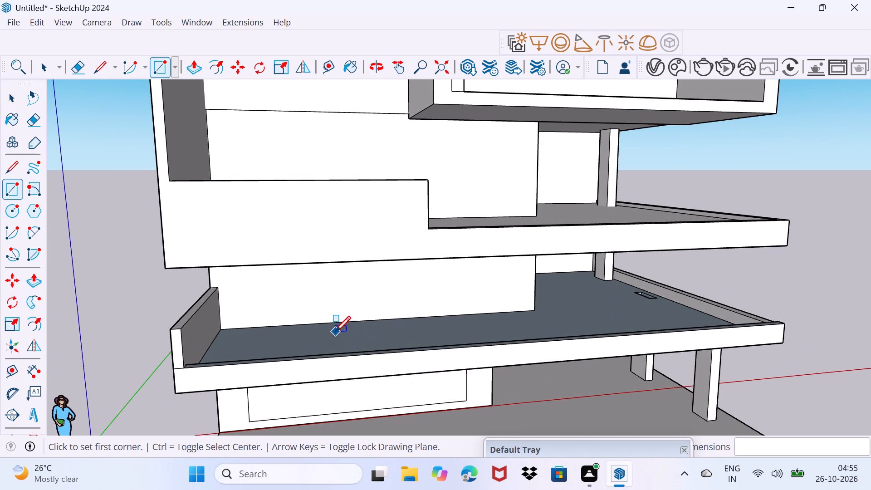
middle_click_drag(288, 294, 280, 294)
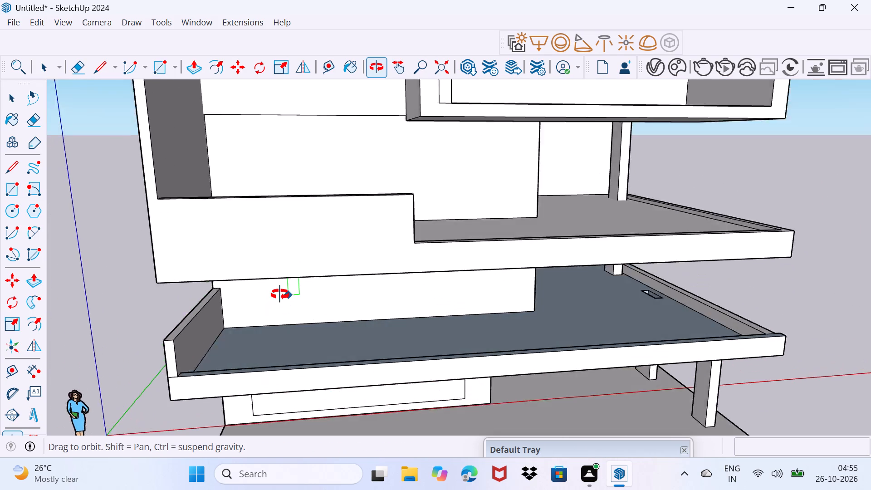
middle_click_drag(280, 294, 283, 290)
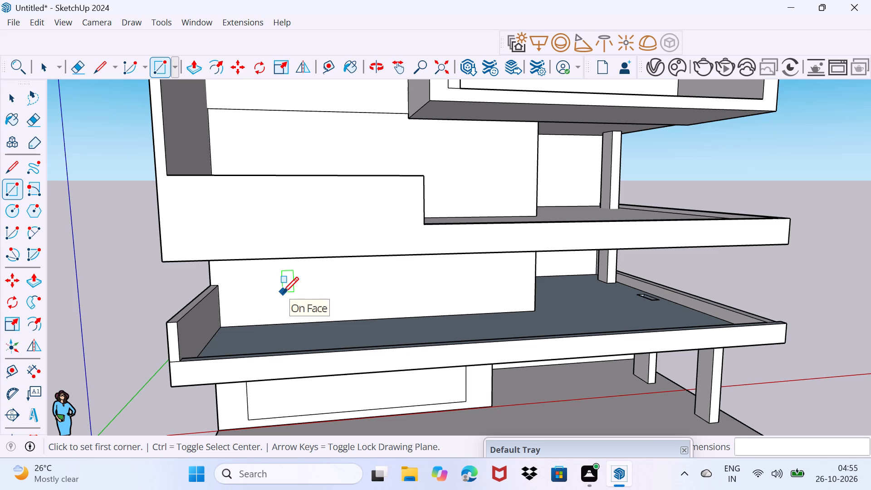
middle_click_drag(277, 280, 263, 397)
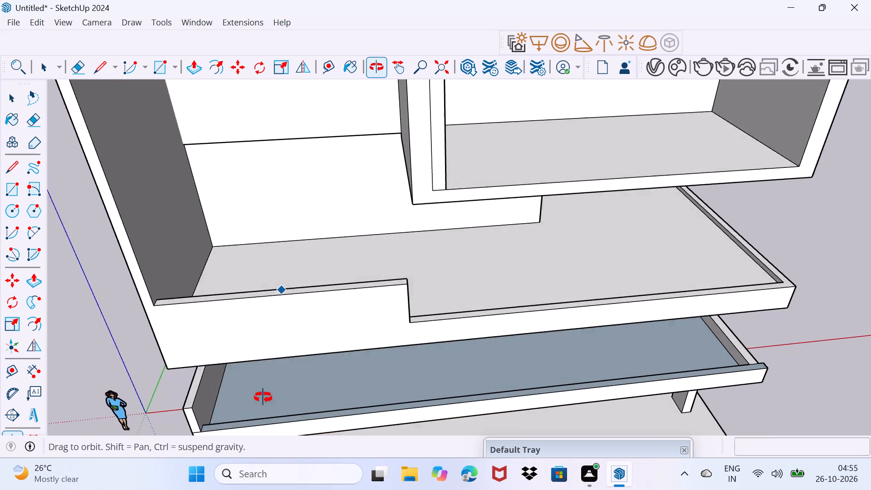
middle_click_drag(263, 397, 280, 398)
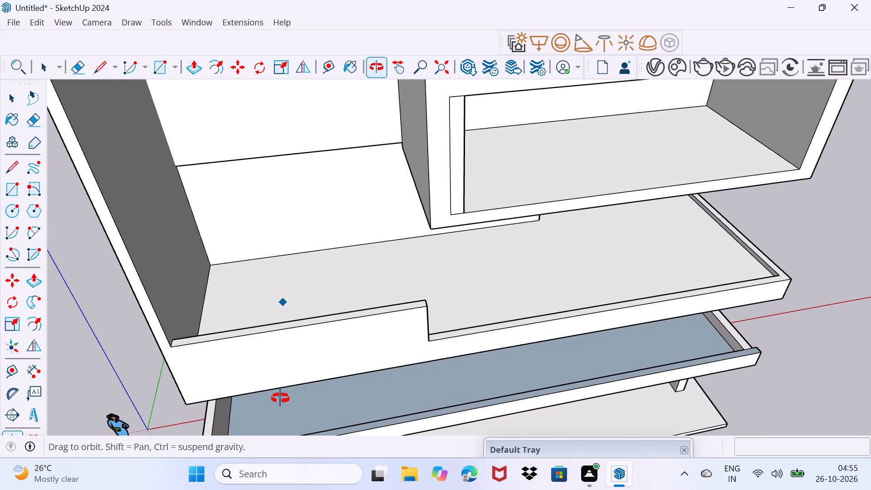
middle_click_drag(280, 398, 279, 392)
key("space")
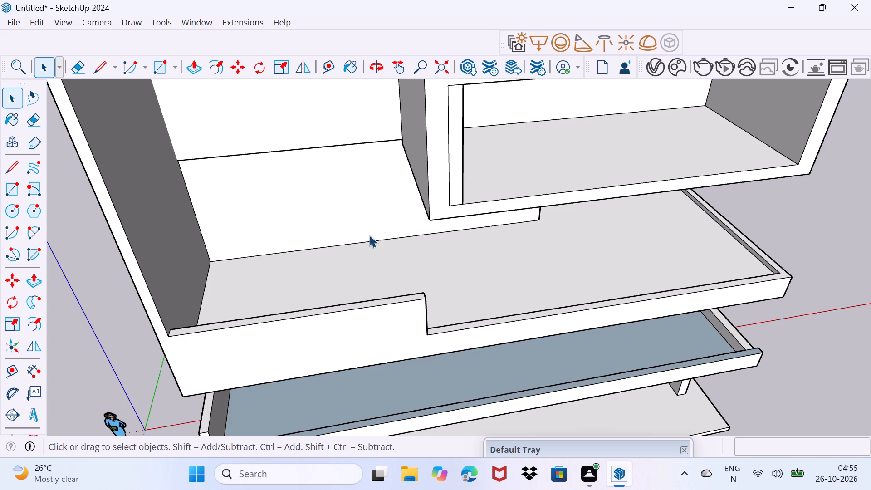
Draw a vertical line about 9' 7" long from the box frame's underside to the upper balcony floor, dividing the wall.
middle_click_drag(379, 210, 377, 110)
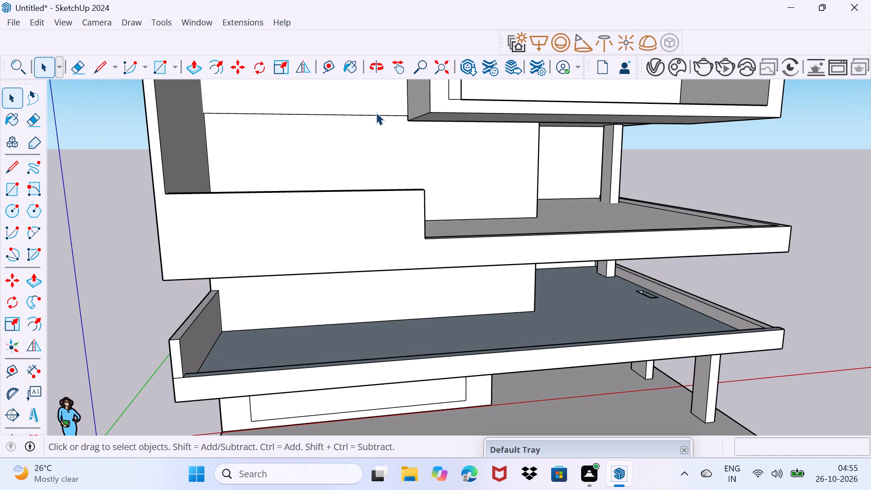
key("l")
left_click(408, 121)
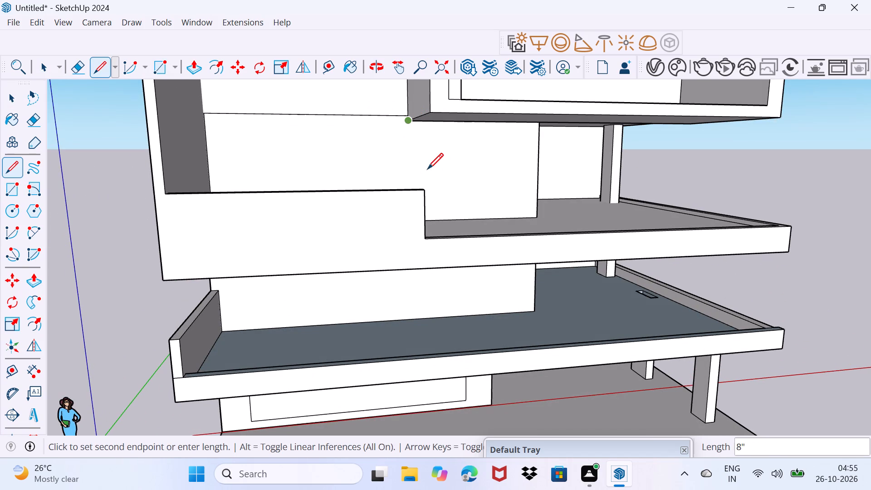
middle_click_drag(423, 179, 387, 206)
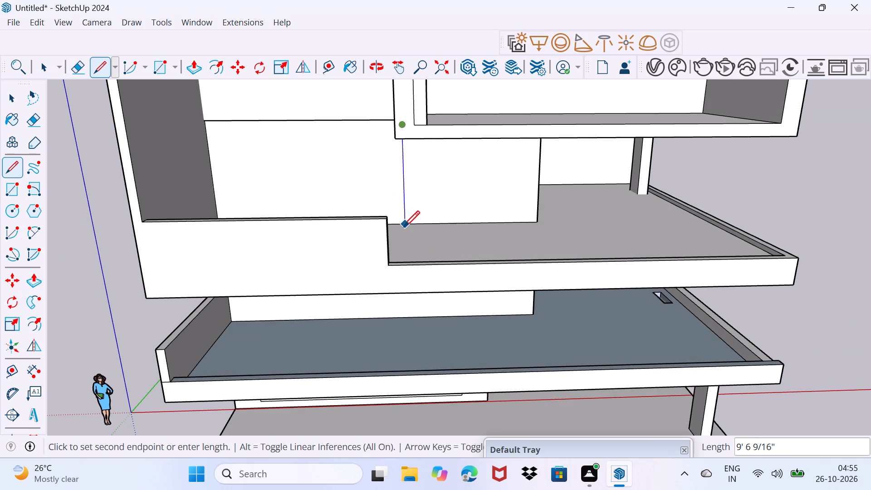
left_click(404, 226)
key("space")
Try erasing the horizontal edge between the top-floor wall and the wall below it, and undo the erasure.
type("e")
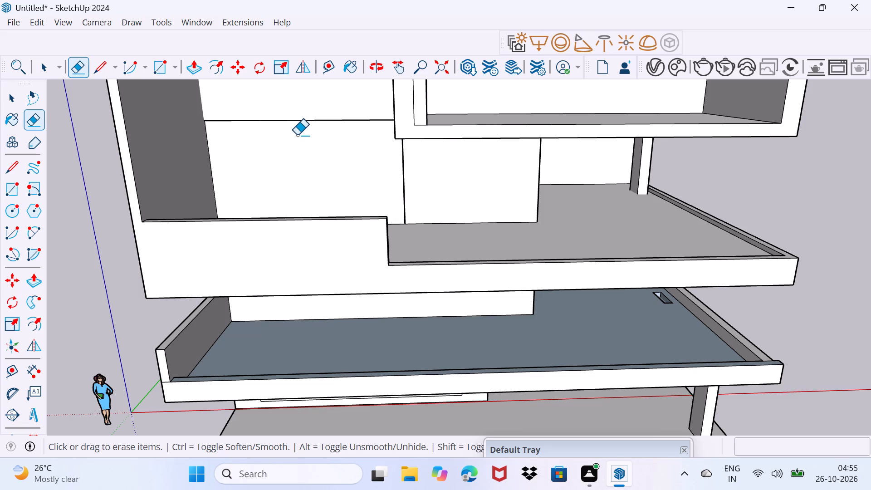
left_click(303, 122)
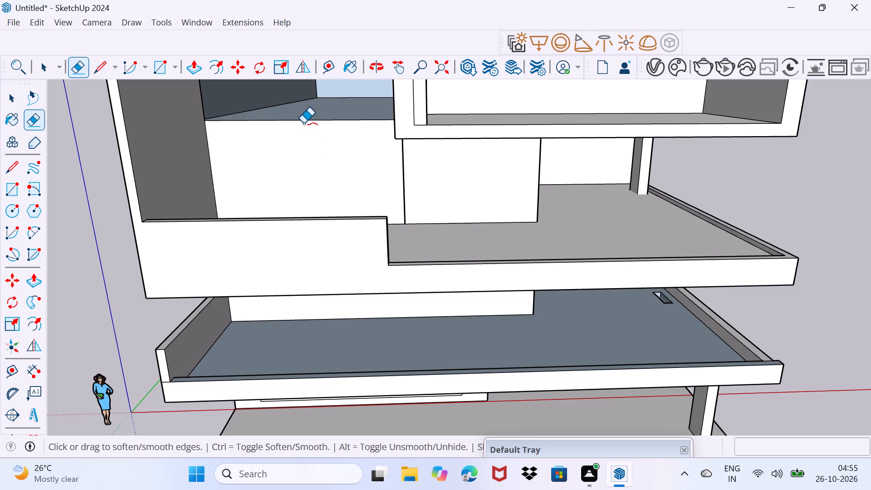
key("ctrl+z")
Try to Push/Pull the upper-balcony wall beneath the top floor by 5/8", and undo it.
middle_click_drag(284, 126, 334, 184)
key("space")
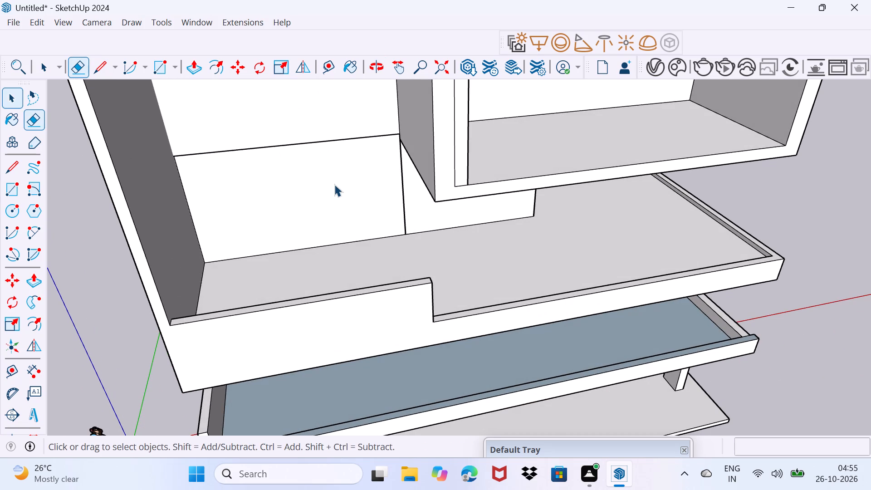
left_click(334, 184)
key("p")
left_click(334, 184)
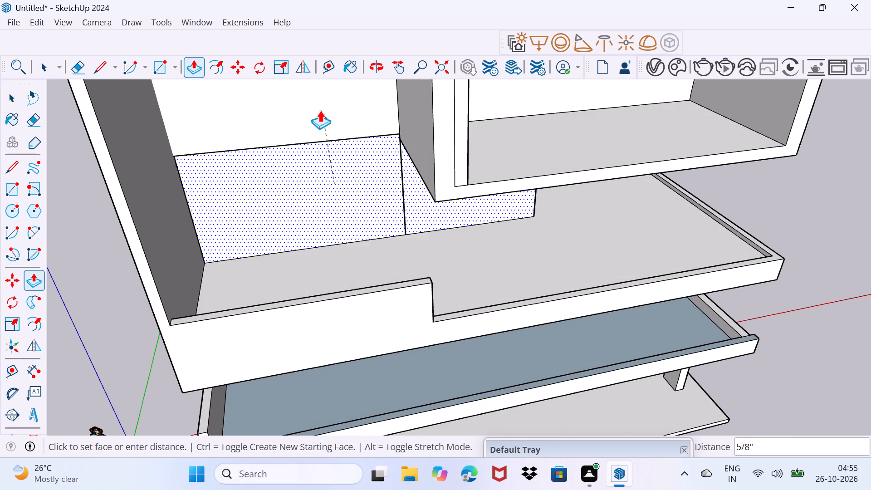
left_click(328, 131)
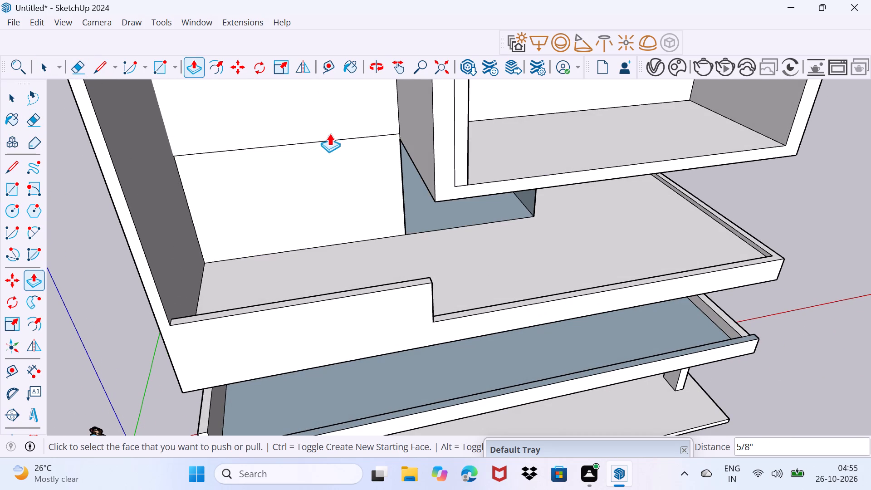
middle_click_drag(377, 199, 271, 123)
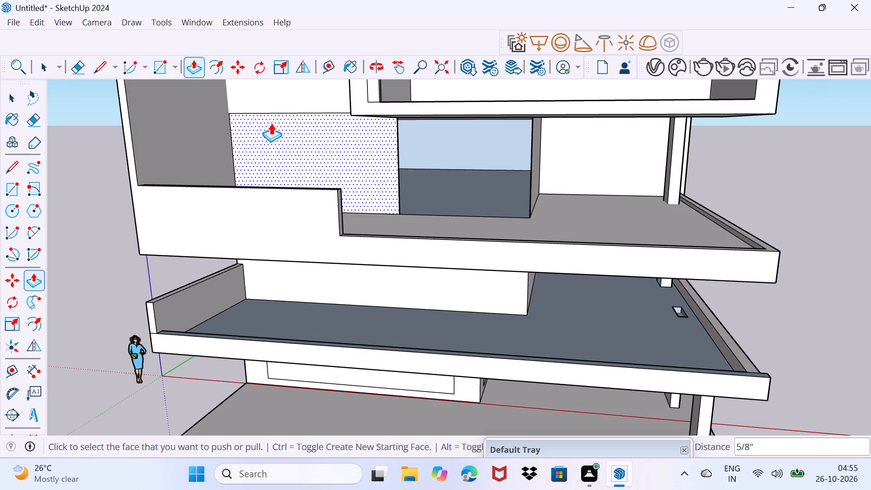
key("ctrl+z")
Push/Pull the top-floor wall section between the side fin and the box frame outward about 2' 2".
middle_click_drag(293, 133, 383, 174)
left_click(307, 109)
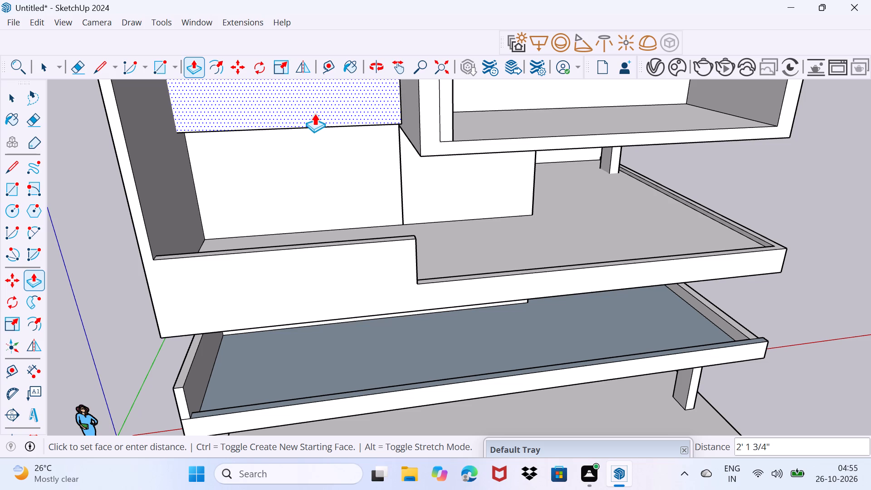
left_click(314, 113)
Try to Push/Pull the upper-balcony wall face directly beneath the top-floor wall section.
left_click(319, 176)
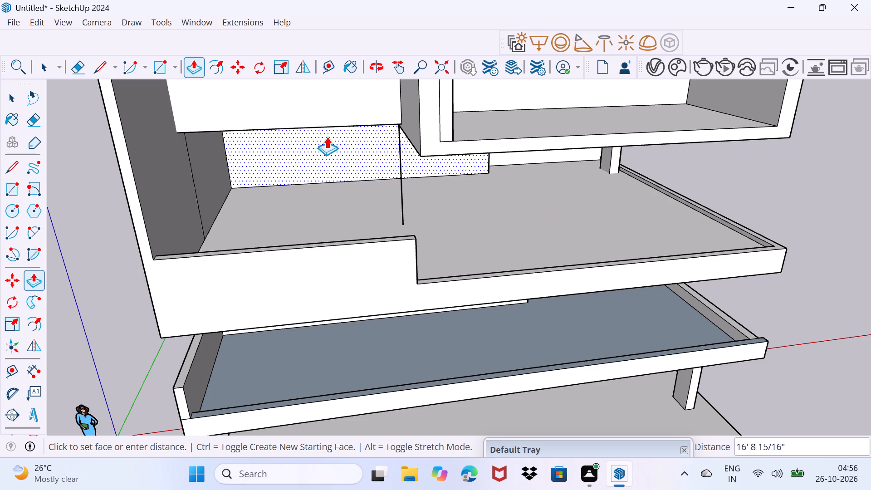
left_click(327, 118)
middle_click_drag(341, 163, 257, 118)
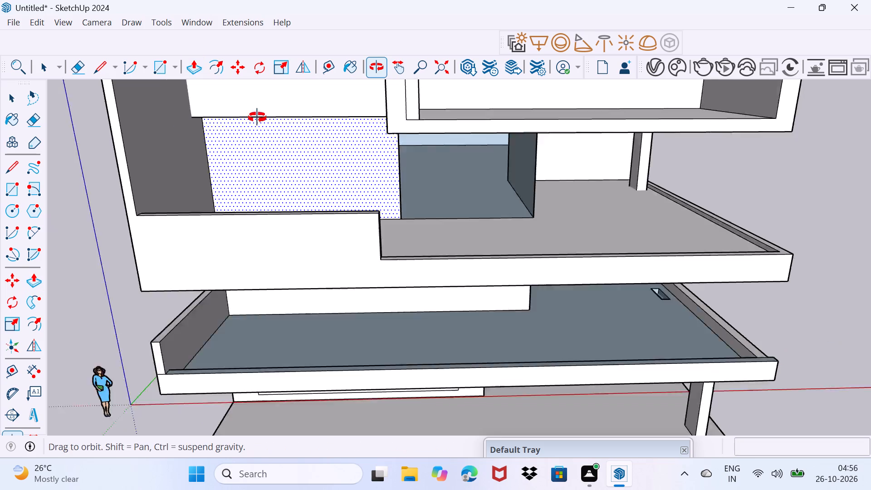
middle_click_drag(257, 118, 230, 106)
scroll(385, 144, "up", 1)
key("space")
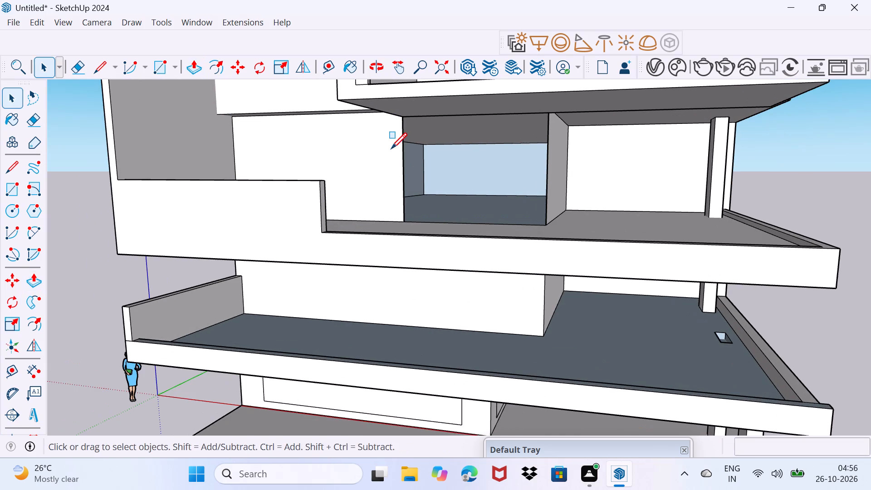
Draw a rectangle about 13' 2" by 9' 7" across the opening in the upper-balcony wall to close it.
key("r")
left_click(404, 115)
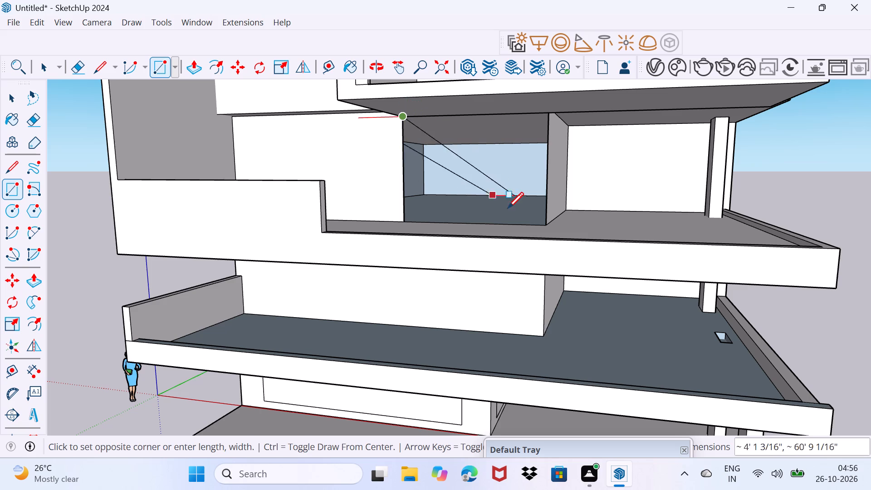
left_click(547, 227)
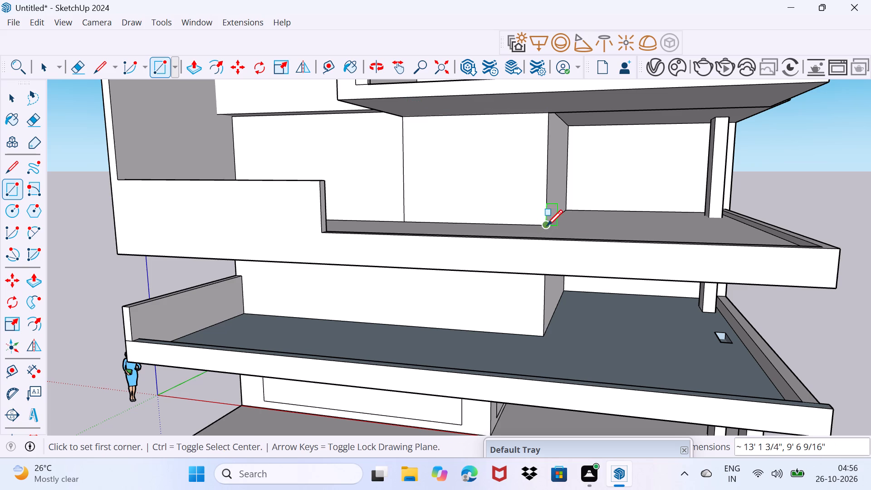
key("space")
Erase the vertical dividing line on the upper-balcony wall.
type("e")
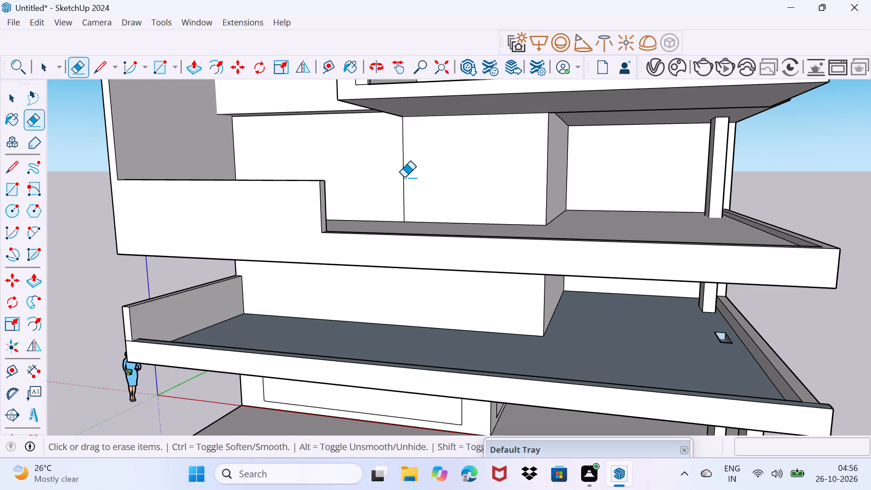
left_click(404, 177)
Examine the building from the side, rear and front, including the junction between the top-floor wall and the wall below.
middle_click_drag(523, 213, 0, 207)
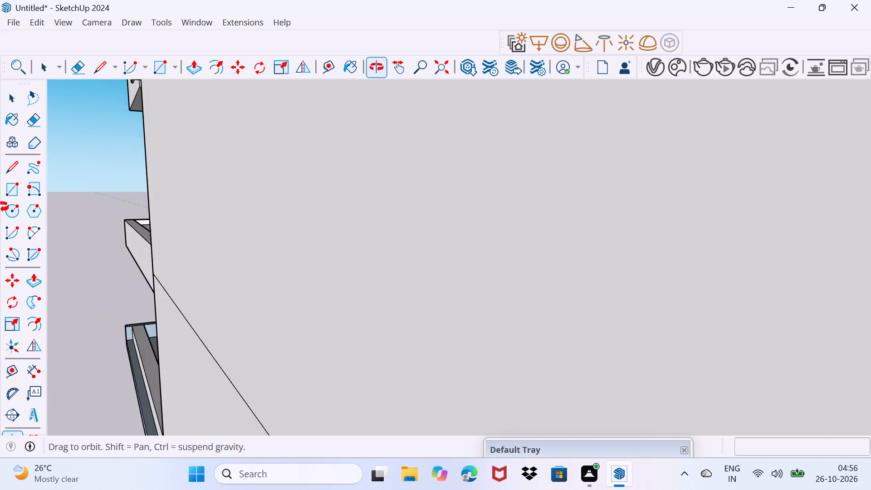
middle_click_drag(0, 207, 67, 199)
scroll(67, 199, "down", 15)
middle_click_drag(303, 255, 302, 256)
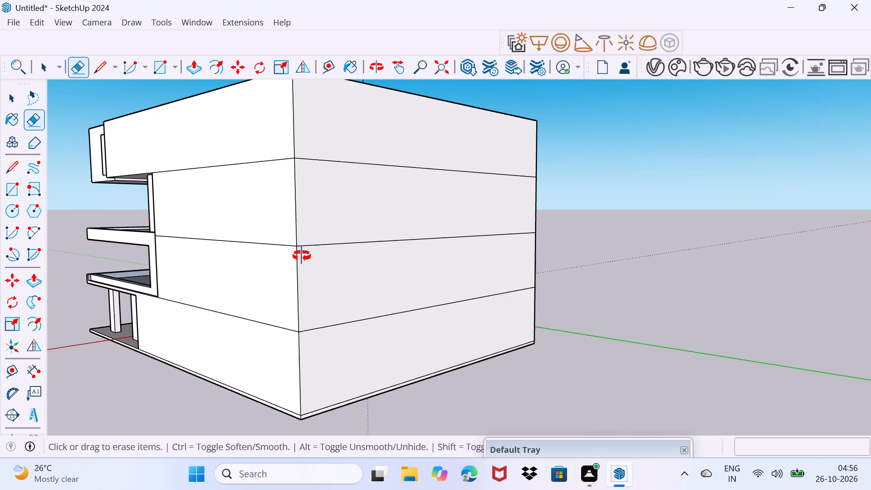
middle_click_drag(302, 256, 753, 268)
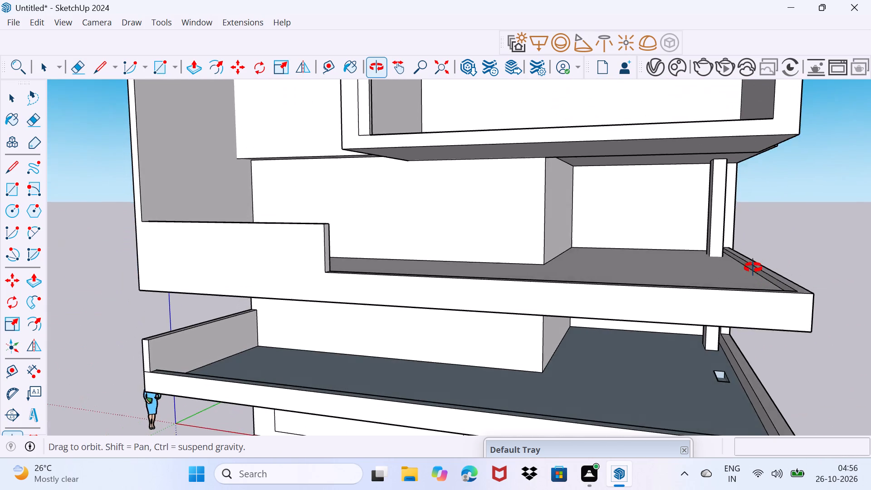
middle_click_drag(753, 268, 805, 309)
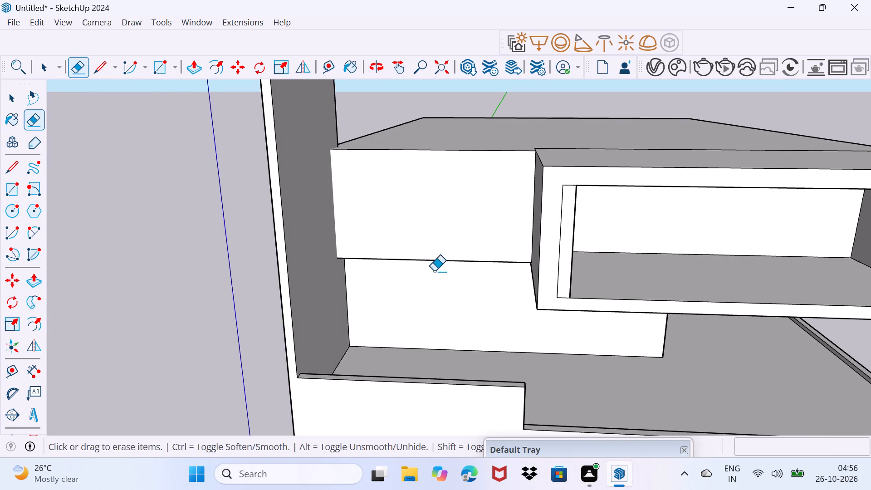
middle_click_drag(430, 282, 475, 220)
scroll(475, 231, "down", 1)
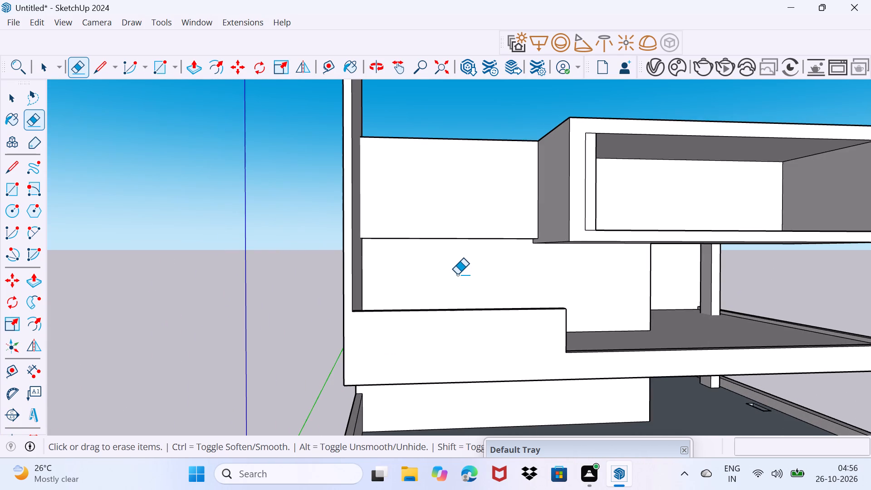
Draw a vertical dividing line down the full height of the upper-balcony wall, starting at the box frame's rear lower corner.
scroll(459, 275, "up", 3)
middle_click_drag(477, 279, 468, 280)
key("l")
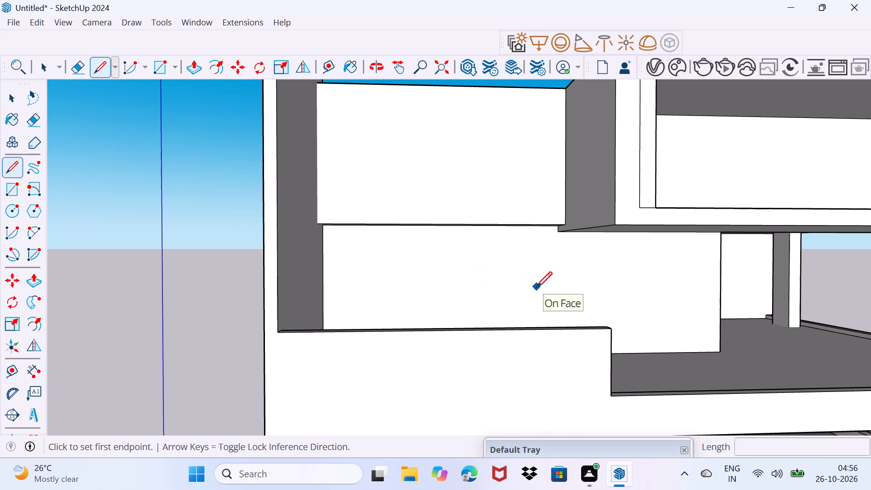
middle_click_drag(536, 287, 511, 215)
scroll(526, 161, "up", 2)
middle_click_drag(529, 168, 547, 208)
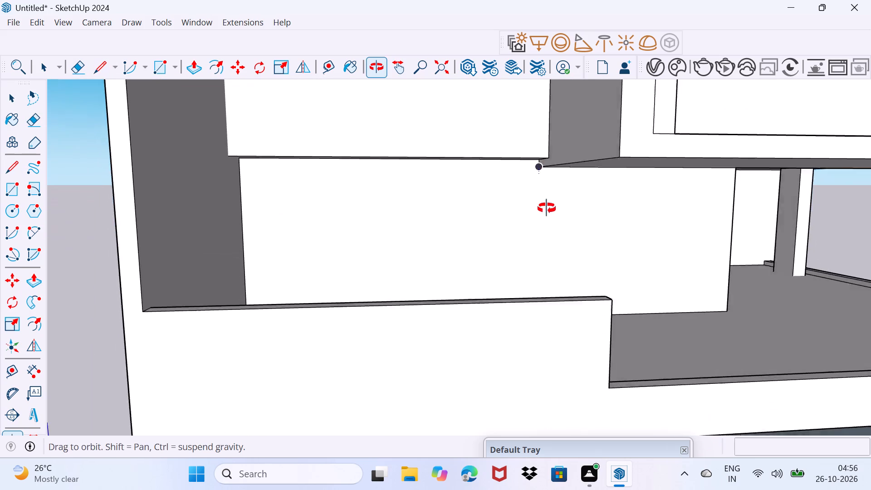
middle_click_drag(547, 208, 548, 212)
left_click(544, 173)
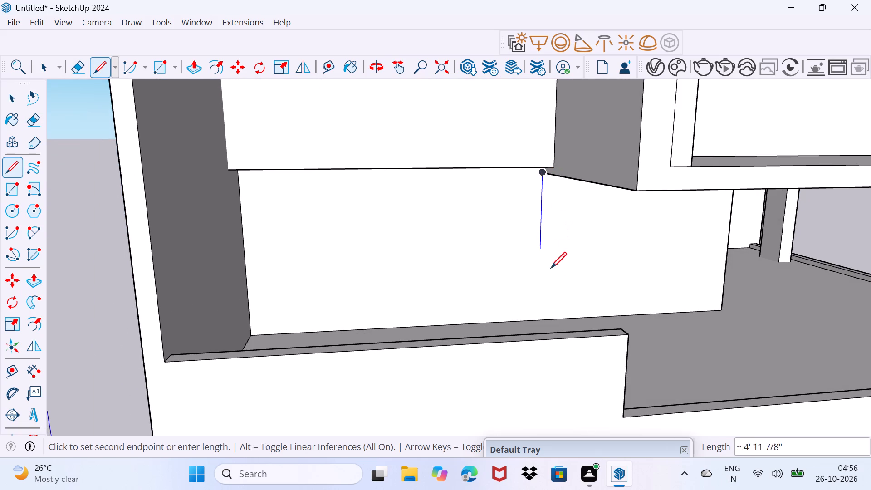
left_click(544, 320)
key("space")
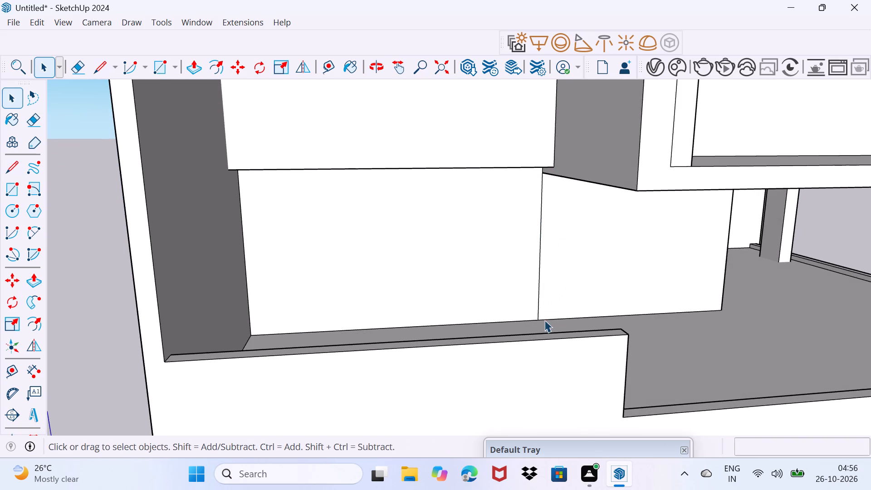
Push/Pull the upper-balcony wall section beside the fin wall outward 2' 1 3/4", flush with the top-floor wall above.
left_click(484, 270)
key("p")
left_click(484, 270)
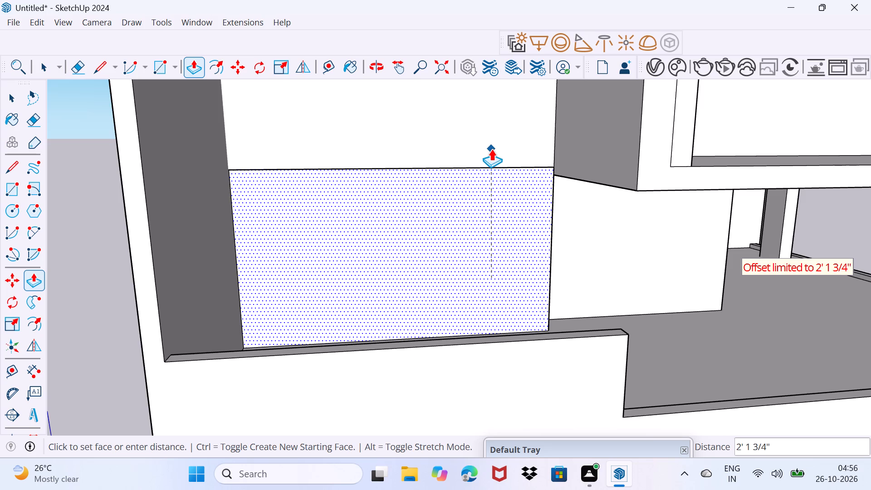
left_click(491, 148)
key("space")
left_click_drag(484, 196, 496, 133)
Push/Pull the upper-balcony wall section beneath the box frame outward 2' 1 3/4", flush with the adjoining section.
middle_click_drag(488, 178, 450, 163)
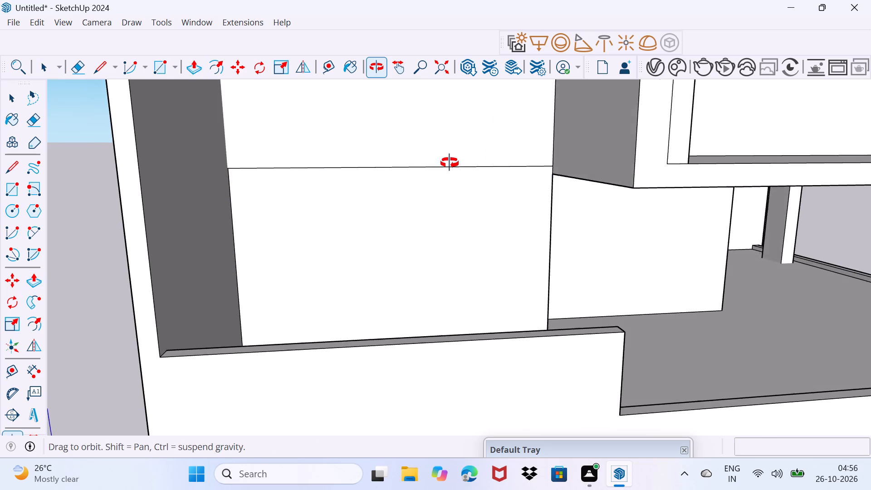
middle_click_drag(450, 163, 392, 172)
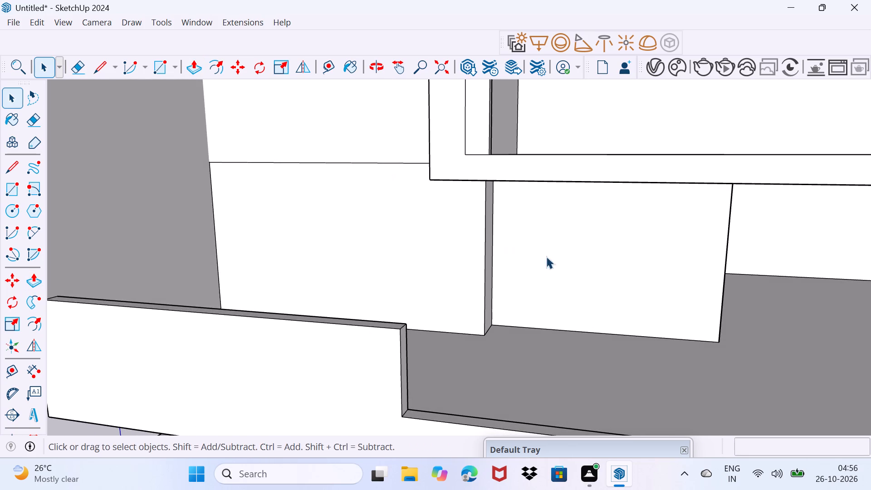
left_click(558, 258)
key("p")
left_click(558, 258)
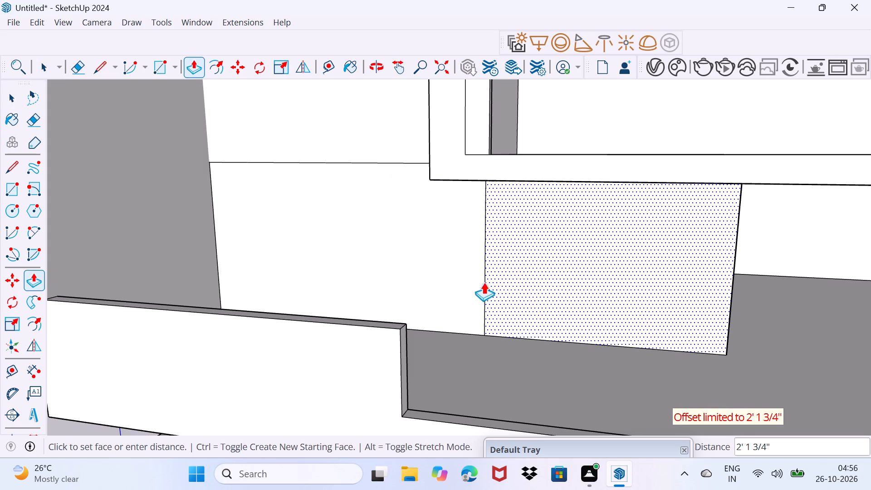
left_click(479, 283)
key("space")
left_click_drag(478, 295, 491, 257)
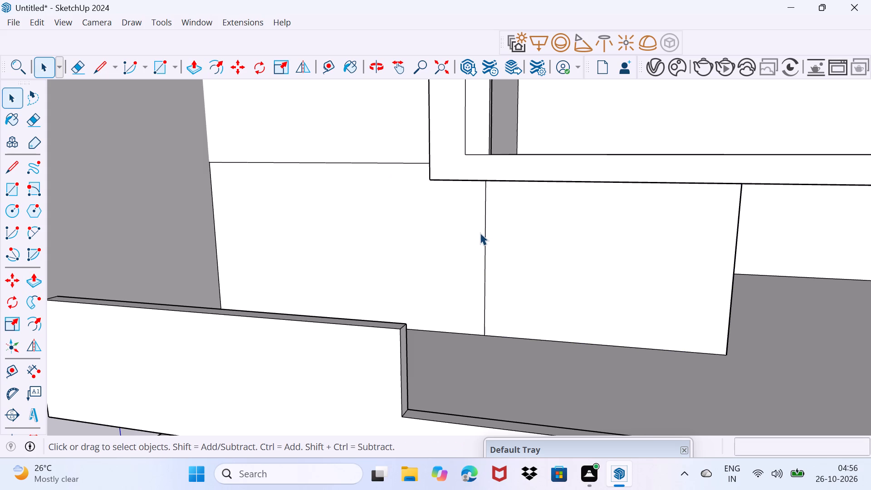
Recess the upper-balcony wall section beneath the box frame by about 6 1/16".
middle_click_drag(431, 215, 449, 226)
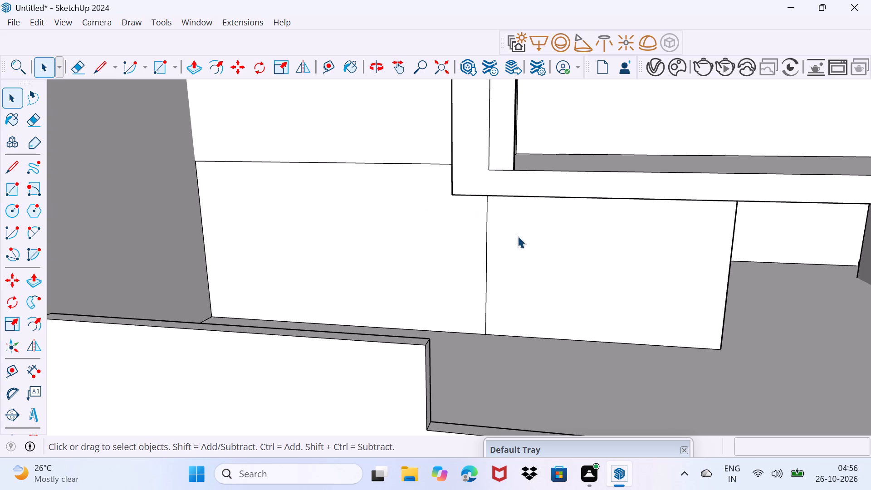
middle_click_drag(516, 236, 397, 216)
left_click(512, 238)
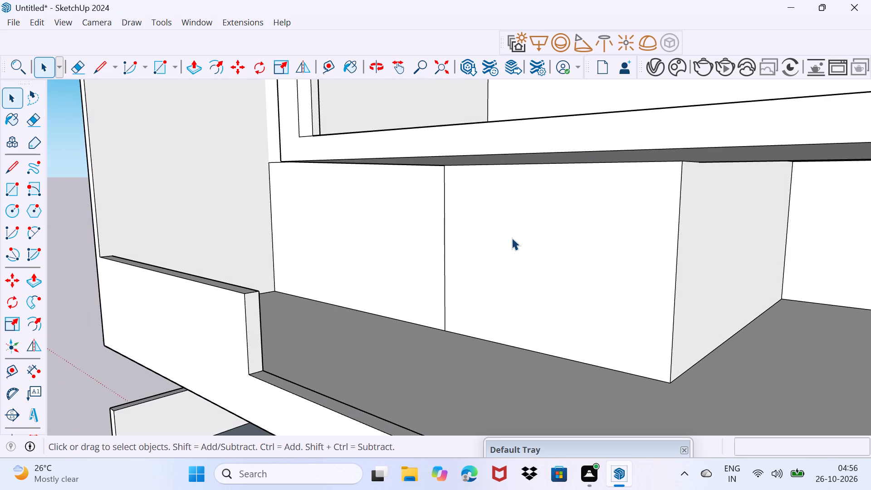
key("p")
left_click(512, 238)
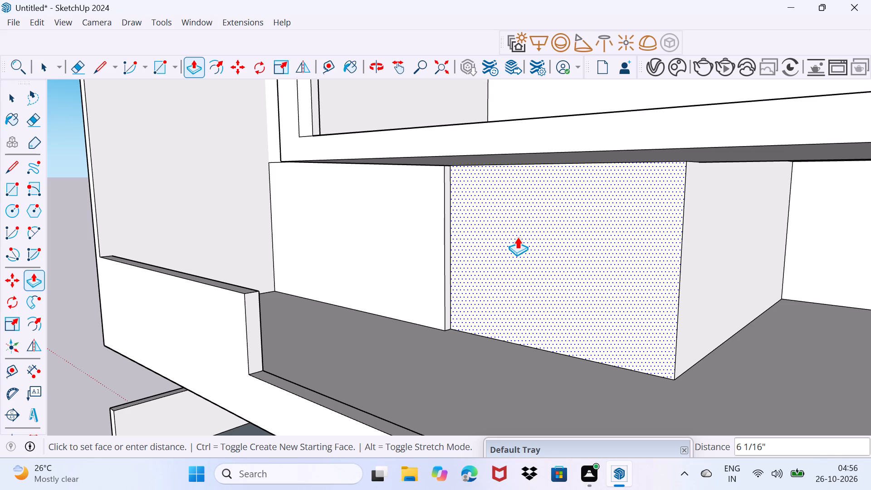
left_click(517, 237)
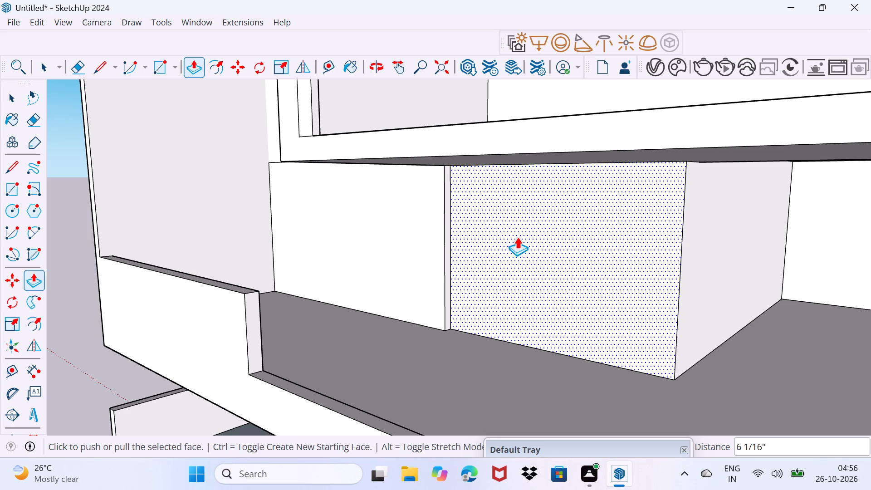
key("space")
left_click_drag(511, 249, 516, 234)
scroll(500, 230, "down", 10)
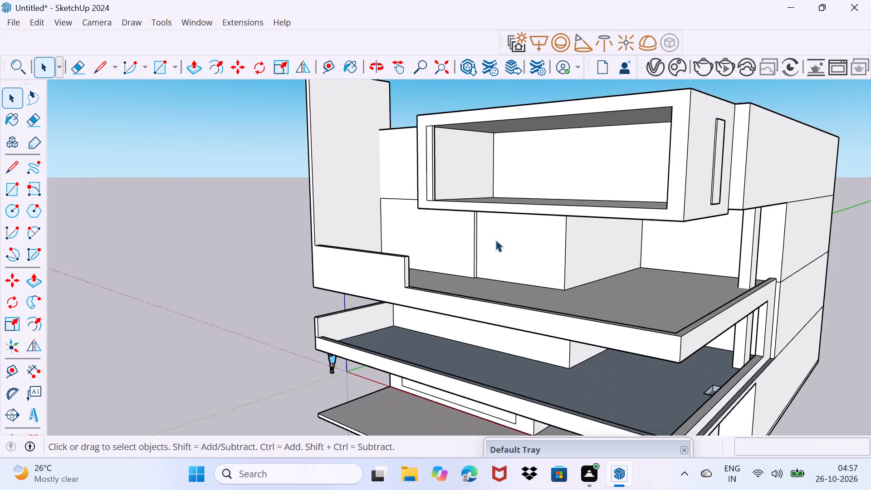
Draw a vertical dividing line about 8' 2 1/2" long from top to bottom of the lower-balcony wall.
middle_click_drag(471, 281, 500, 278)
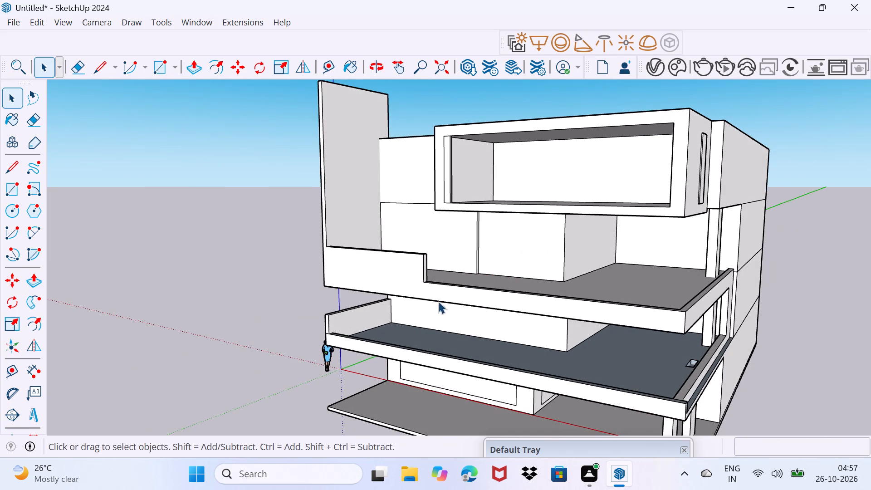
middle_click_drag(438, 302, 515, 279)
scroll(391, 323, "up", 1)
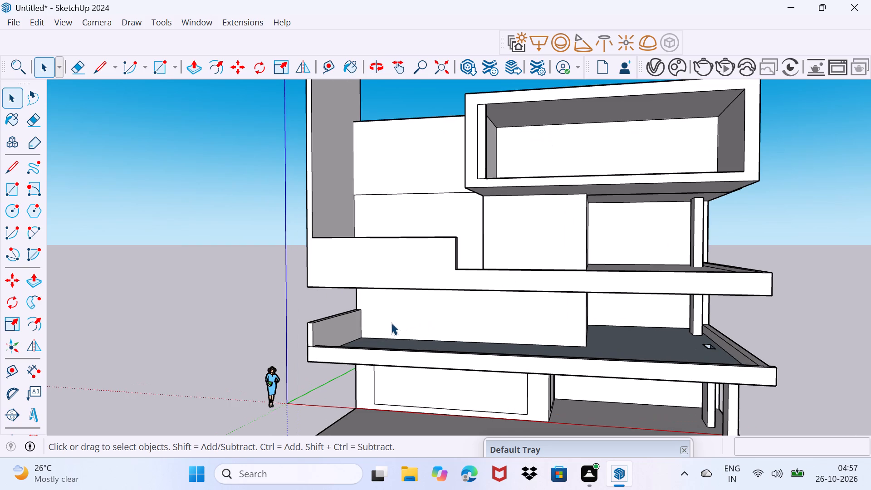
middle_click_drag(396, 323, 431, 318)
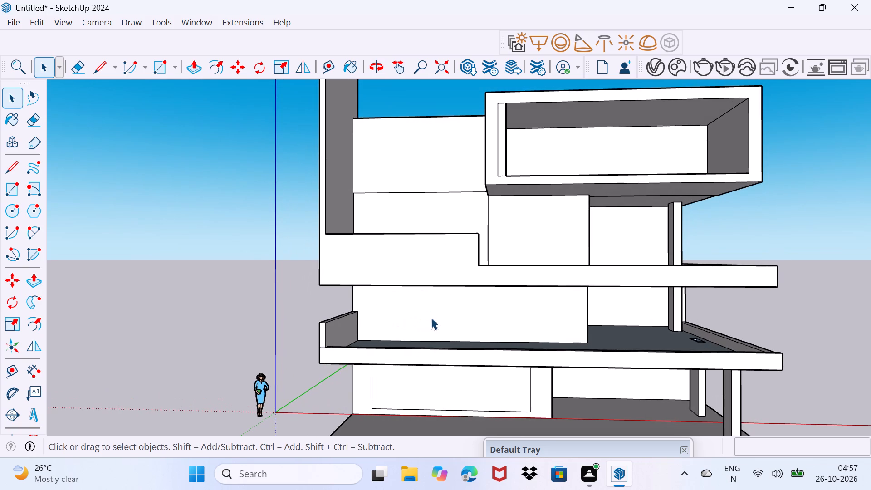
scroll(413, 315, "up", 2)
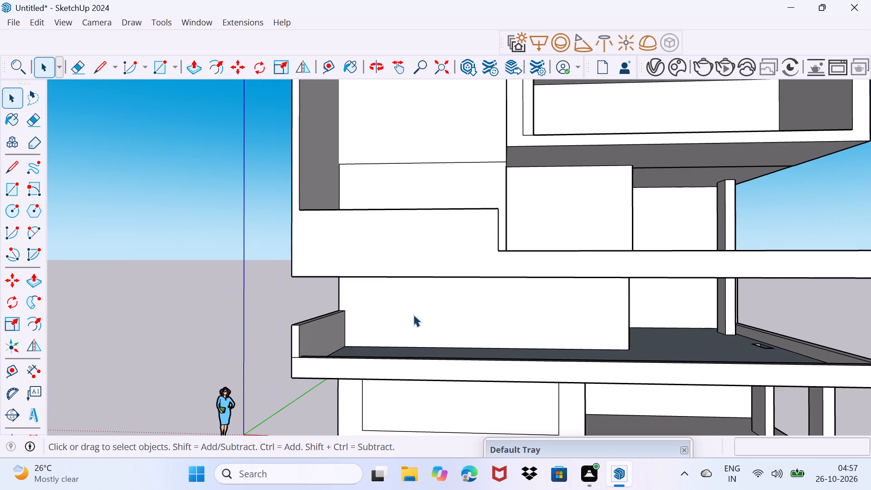
middle_click_drag(433, 319, 467, 311)
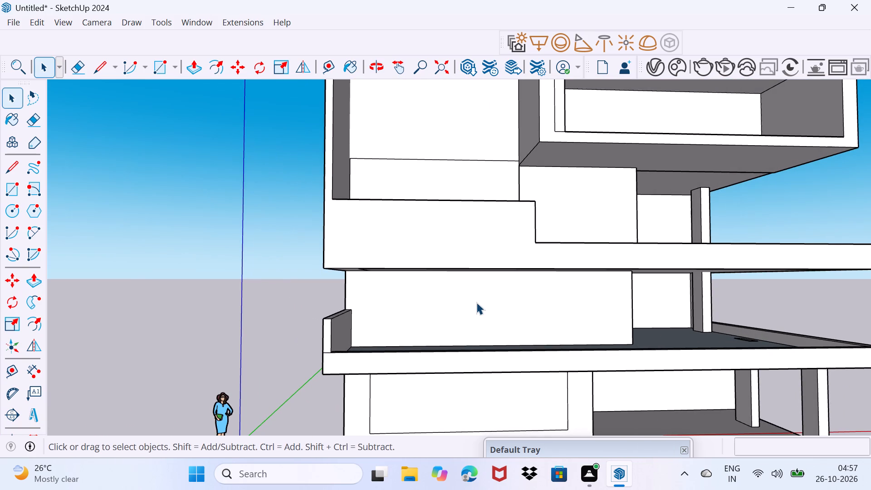
key("l")
scroll(475, 288, "up", 6)
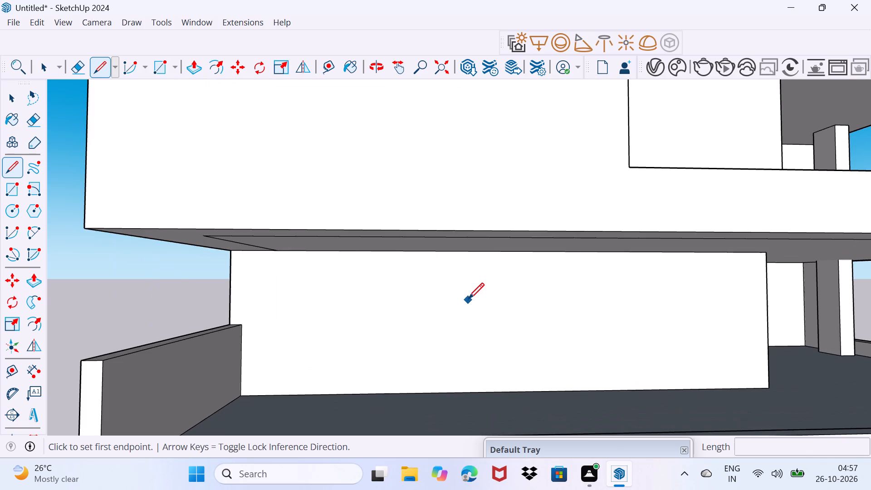
middle_click_drag(470, 291, 475, 281)
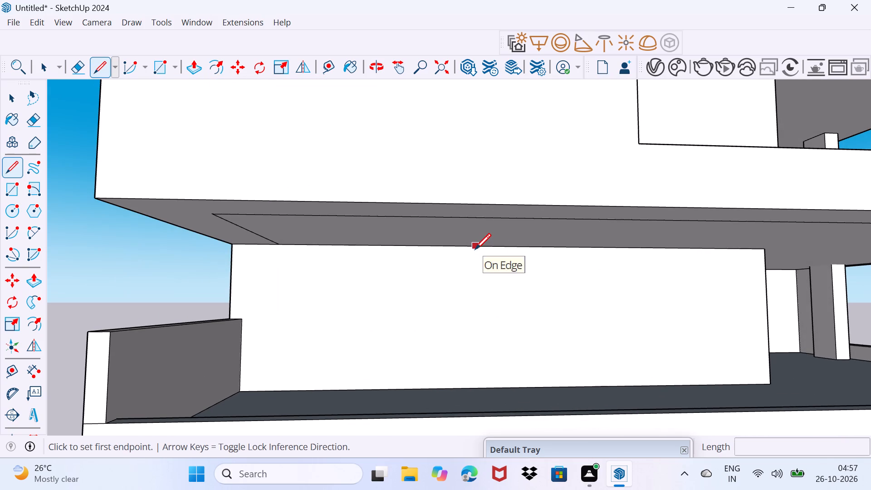
left_click(475, 249)
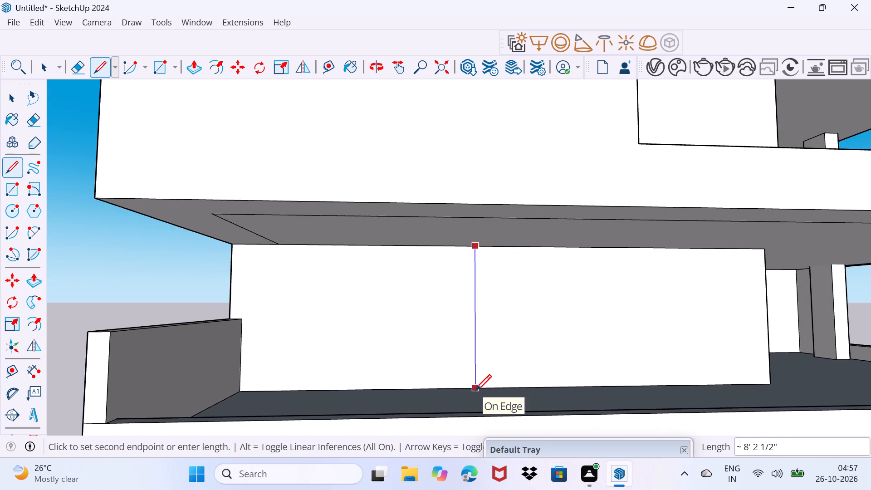
left_click(475, 390)
key("space")
Recess the lower-balcony wall section on the column side of the dividing line by about 6 3/4".
left_click(523, 336)
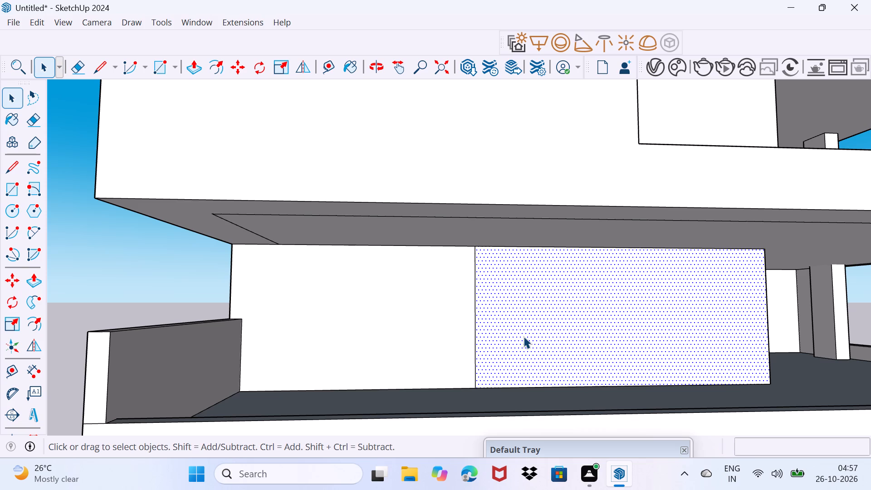
key("p")
left_click(524, 336)
middle_click_drag(524, 333, 510, 338)
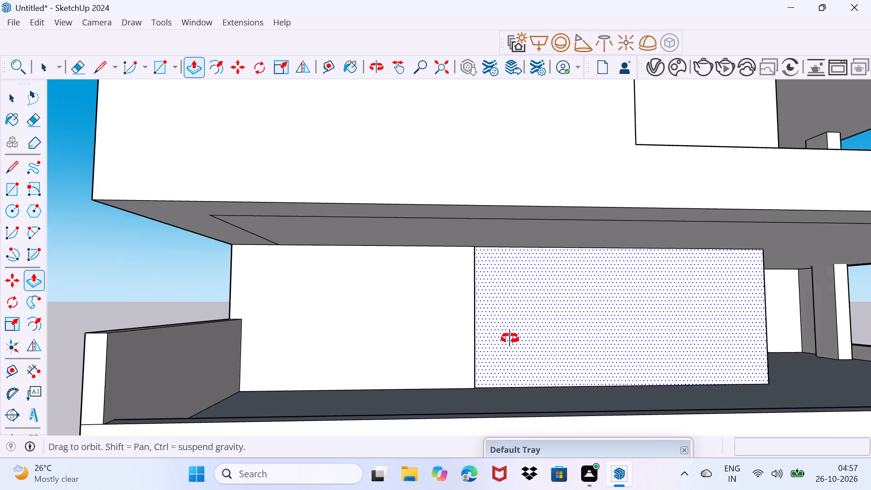
middle_click_drag(510, 338, 414, 363)
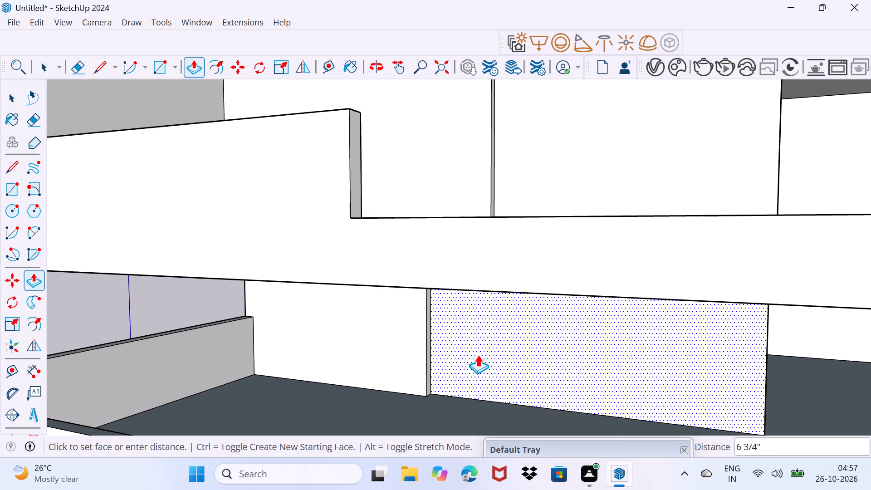
left_click(478, 355)
key("n")
key("space")
key("space")
left_click_drag(473, 367, 483, 336)
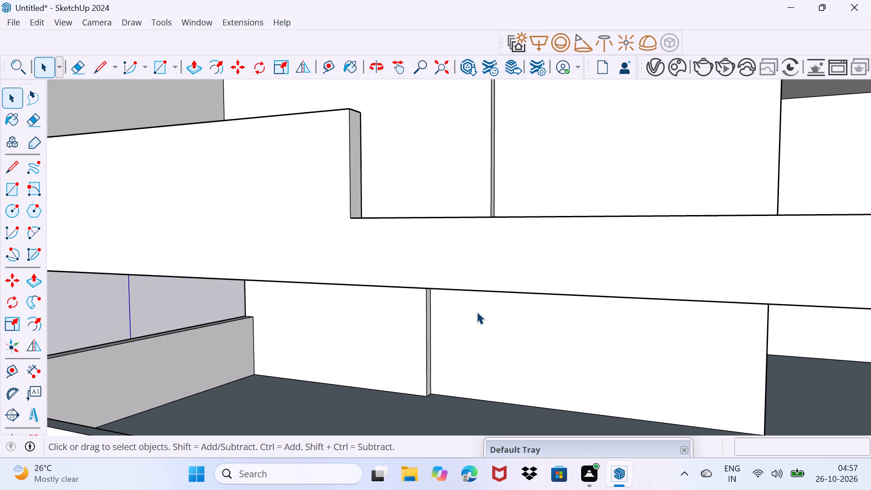
Move the ground-floor wall rectangle's vertical edge nearest the origin inward about 9' 11 7/16" along the red axis, narrowing the rectangle.
scroll(477, 310, "down", 3)
middle_click_drag(431, 441, 464, 335)
middle_click_drag(418, 360, 492, 190)
middle_click_drag(308, 302, 366, 316)
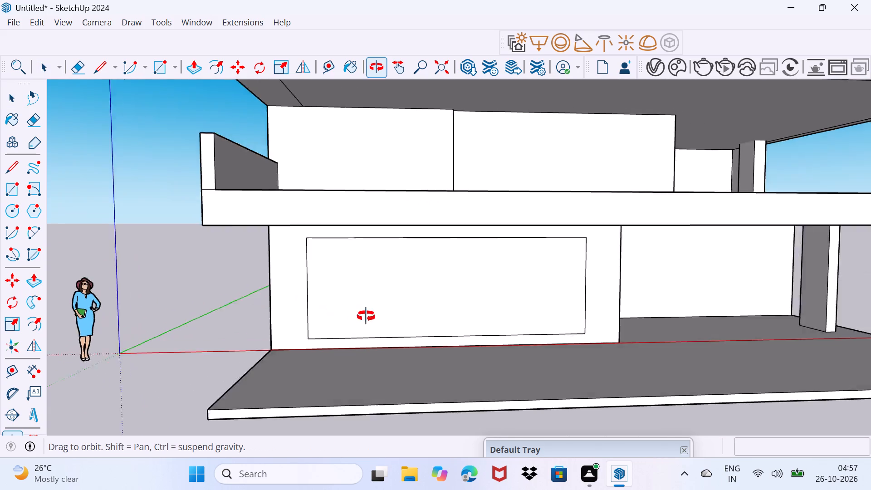
middle_click_drag(366, 316, 382, 315)
left_click(311, 307)
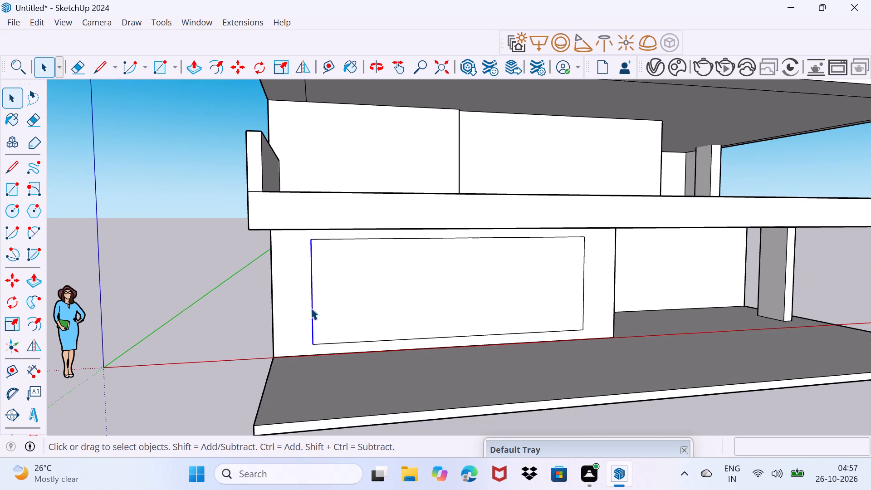
key("m")
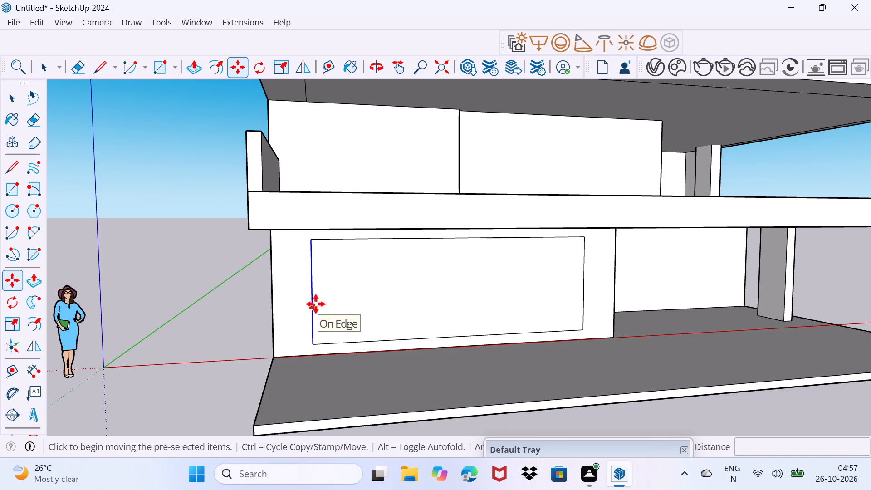
left_click(310, 292)
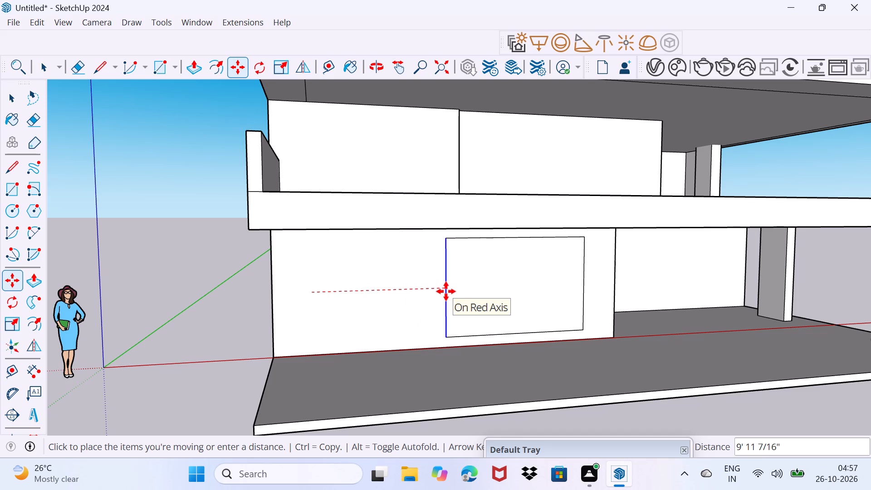
left_click(446, 291)
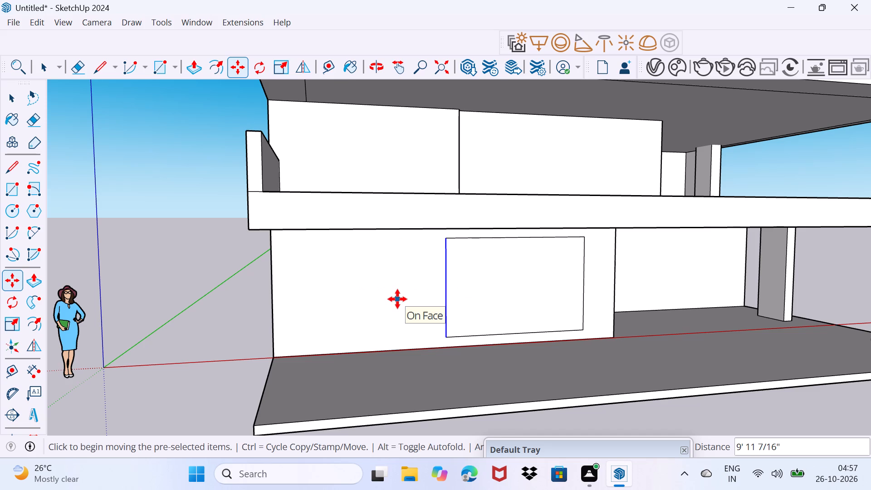
key("space")
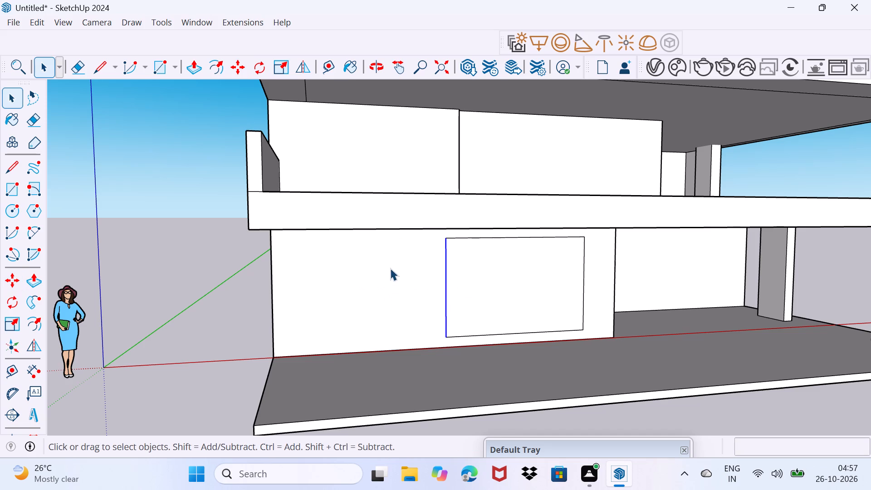
Draw a vertical dividing line about 9' 5" long down the ground-floor wall, between its origin-side end and the wall rectangle.
middle_click_drag(405, 286, 417, 264)
left_click_drag(412, 275, 415, 260)
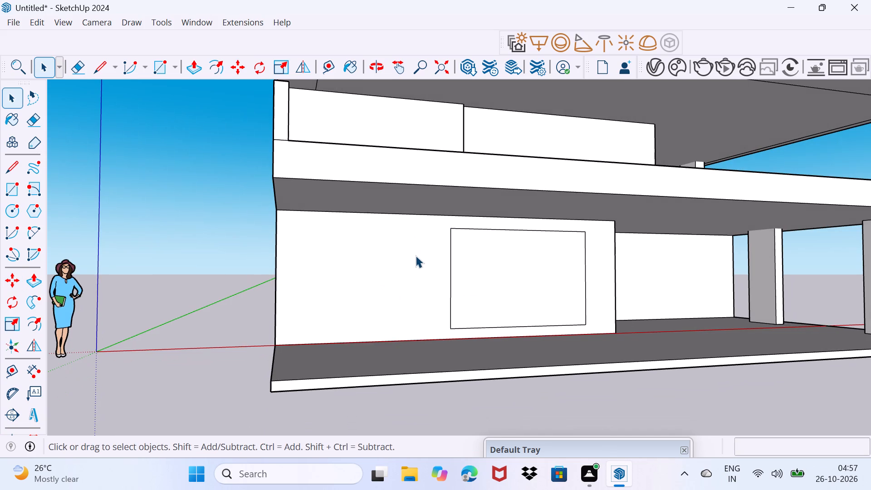
key("l")
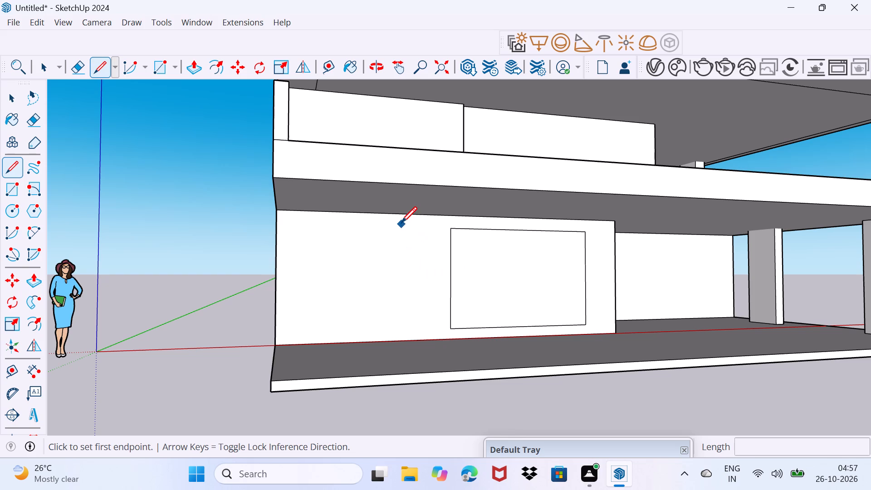
left_click(406, 217)
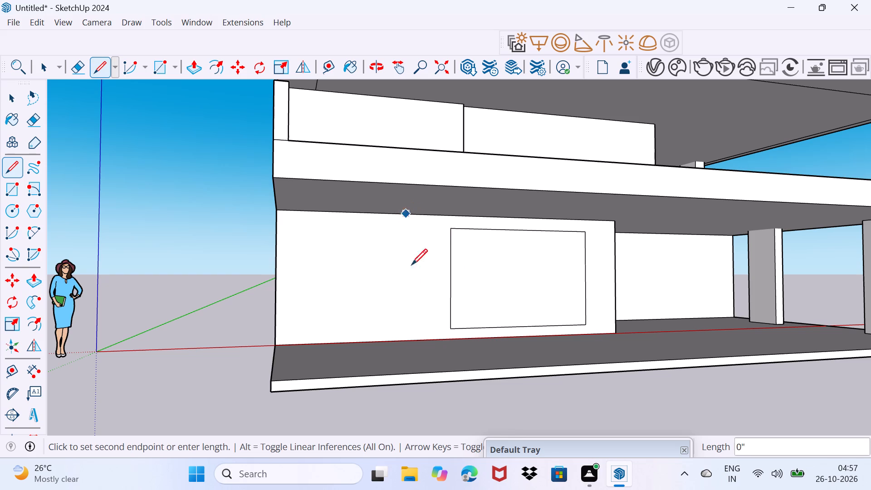
left_click(409, 343)
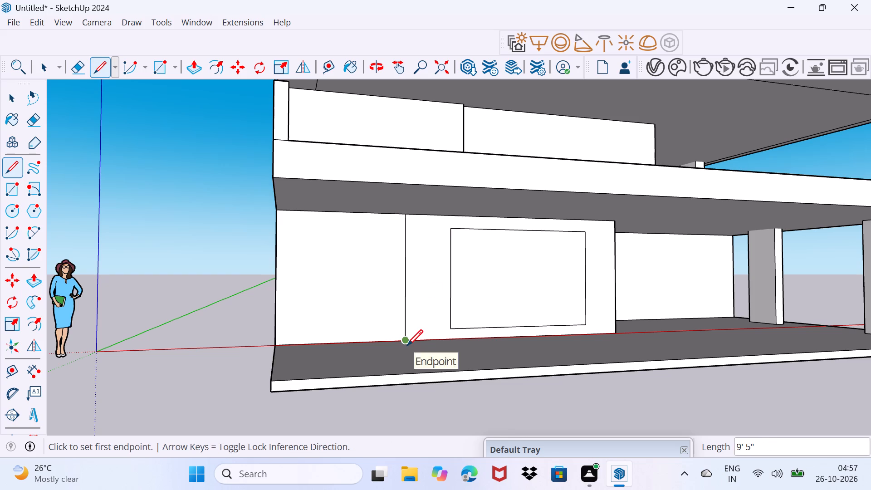
key("space")
Pull the ground-floor wall section on the origin side of the dividing line outward by about 3 13/16".
type("op")
left_click(364, 287)
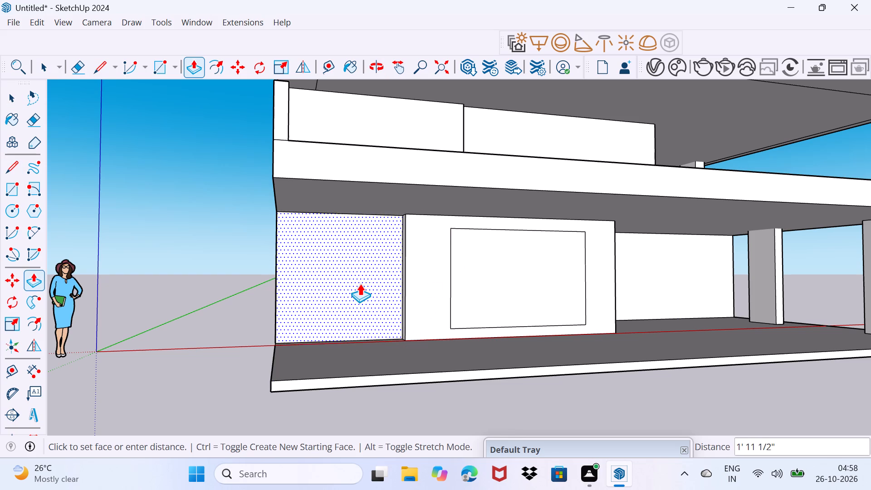
scroll(360, 284, "up", 4)
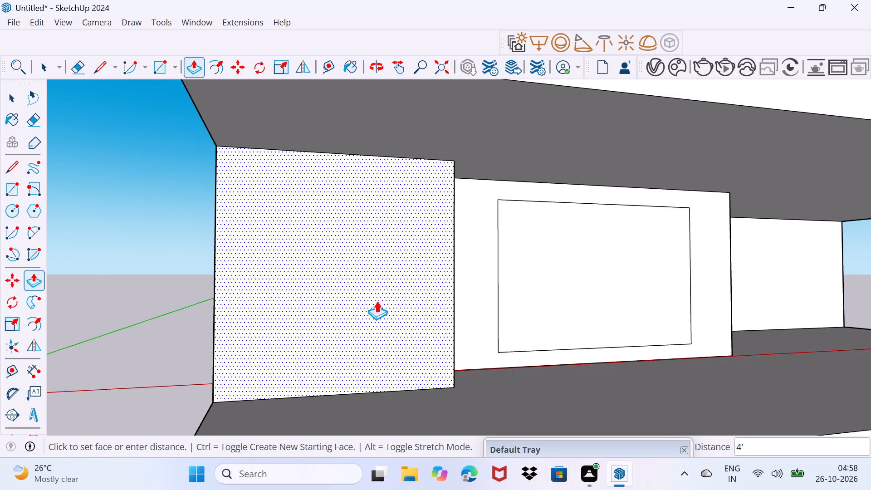
middle_click_drag(377, 299, 171, 304)
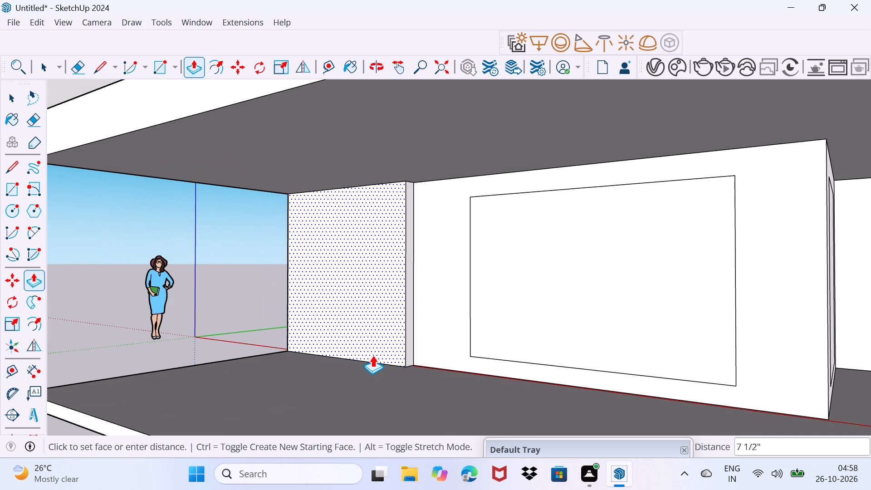
left_click(377, 356)
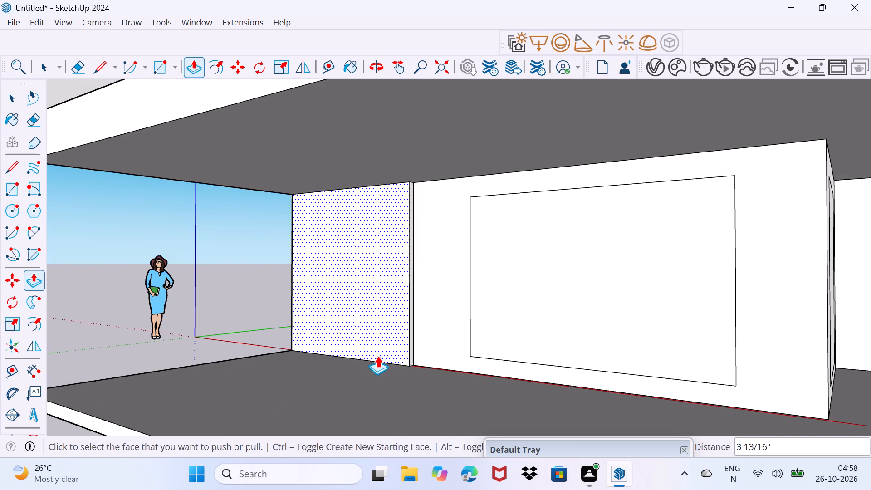
key("space")
Draw a rectangle about 14' wide by 6' 2" high on the recessed front wall section of the lower balcony.
left_click_drag(375, 358, 385, 317)
scroll(350, 260, "down", 2)
middle_click_drag(335, 272, 474, 305)
scroll(453, 289, "down", 4)
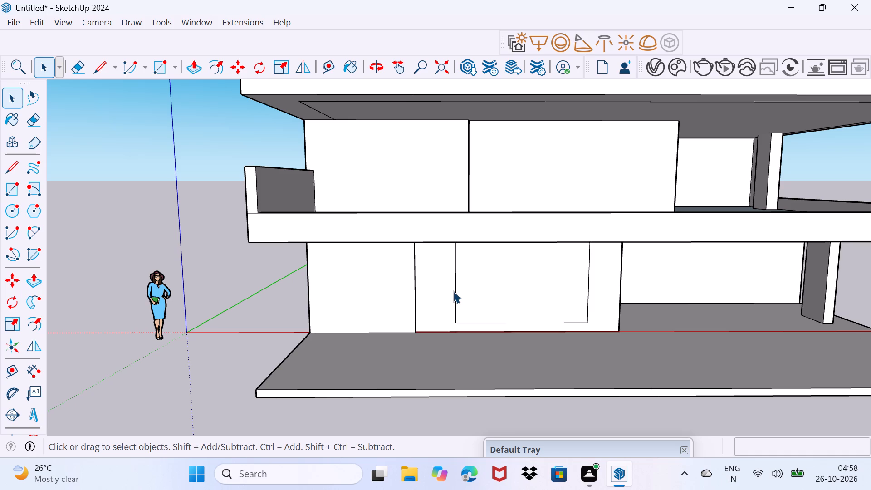
key("r")
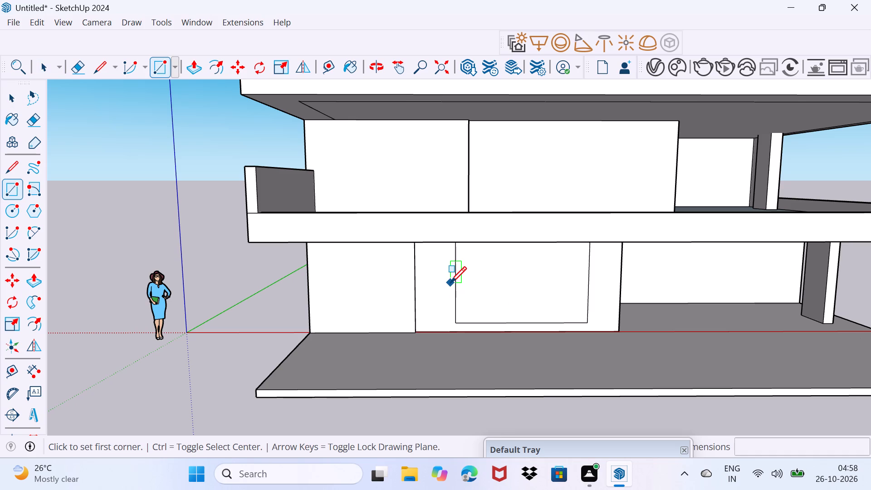
middle_click_drag(450, 282, 334, 359, "shift")
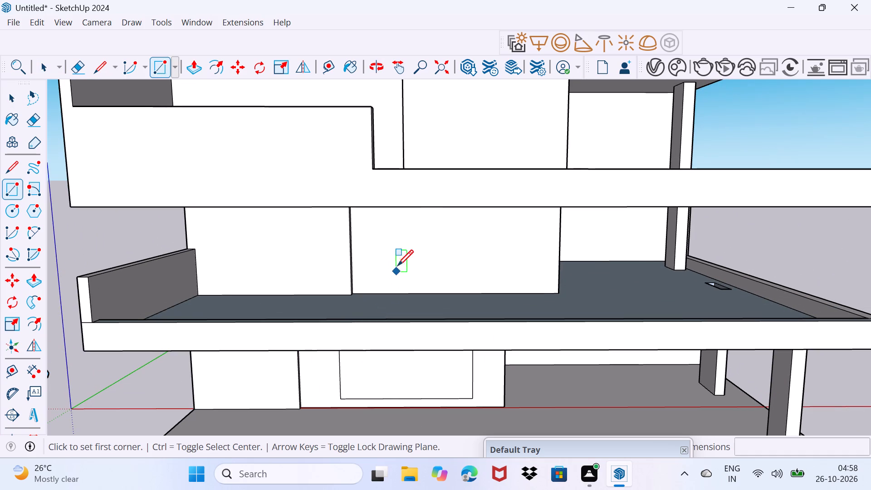
middle_click_drag(391, 261, 404, 240)
scroll(384, 248, "up", 2)
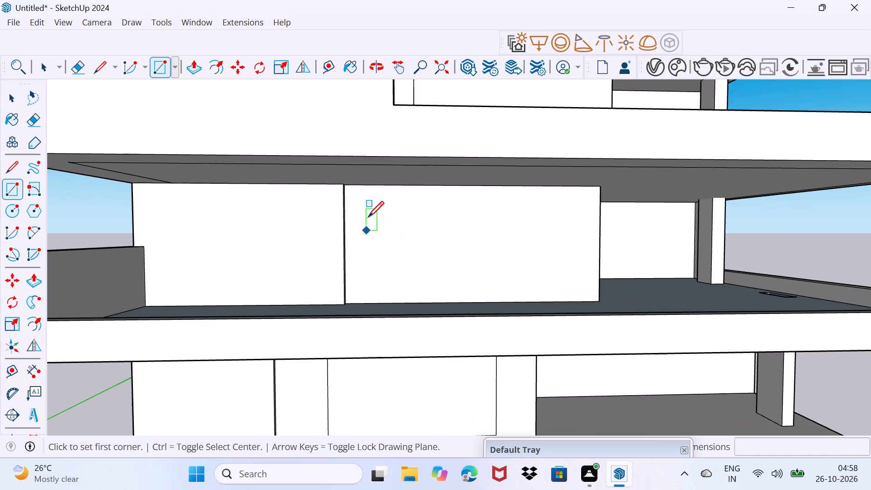
left_click(359, 199)
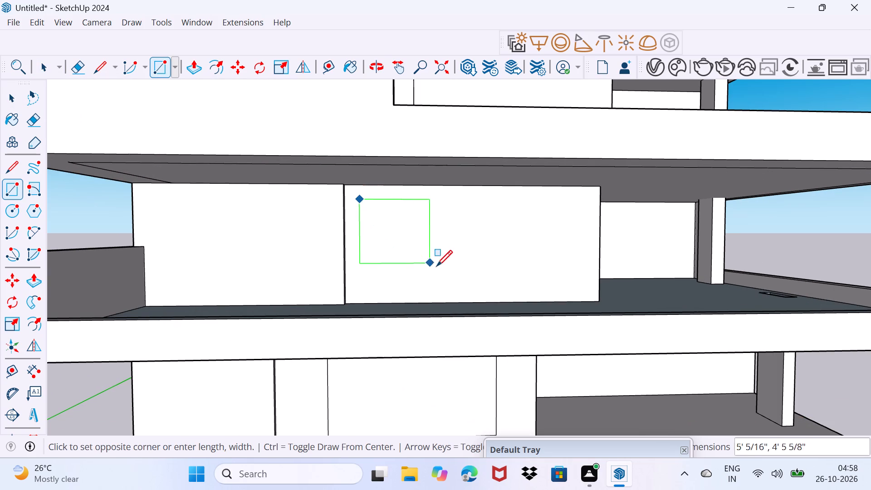
left_click(558, 287)
Draw an upright rectangle on the lower balcony's side-facing wall, near the inner corner with the rear wall.
middle_click_drag(708, 281, 427, 301)
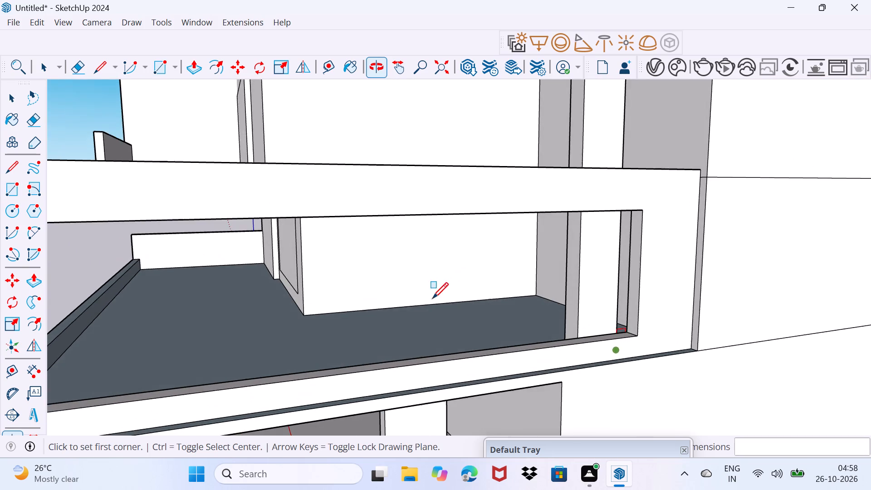
scroll(490, 275, "up", 6)
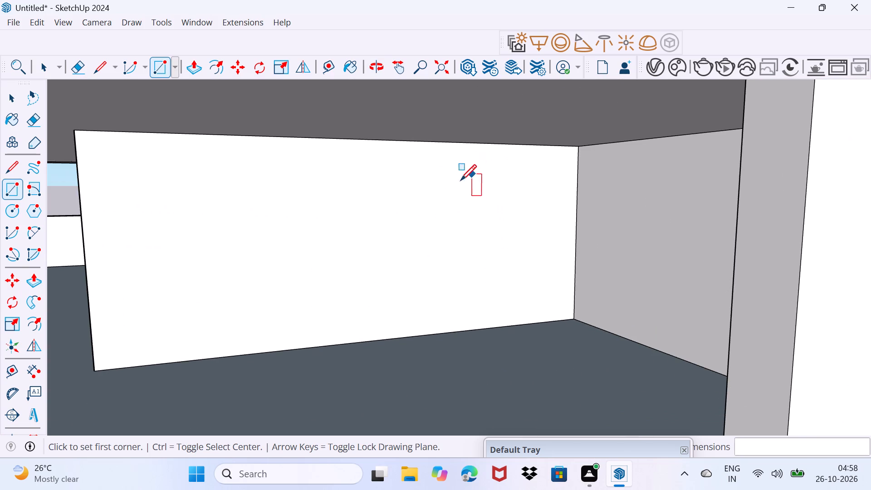
left_click(430, 178)
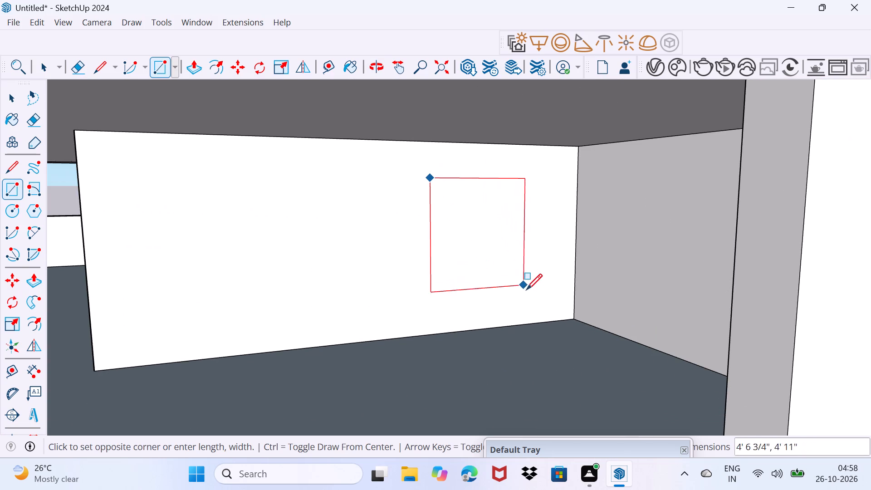
left_click(534, 310)
Draw a narrow upright rectangle about 2' 2" high by 7" wide on the slim wall face beyond the lower-balcony column.
middle_click_drag(436, 333, 483, 343)
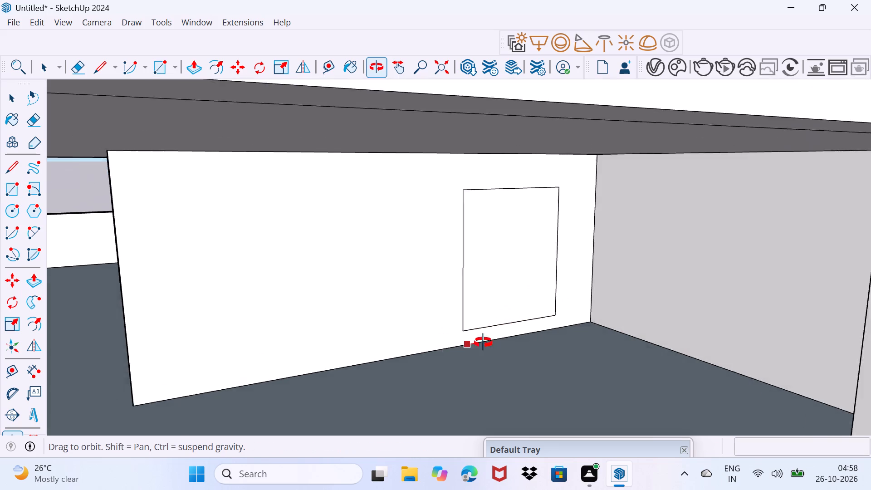
middle_click_drag(483, 343, 577, 327)
scroll(575, 326, "down", 10)
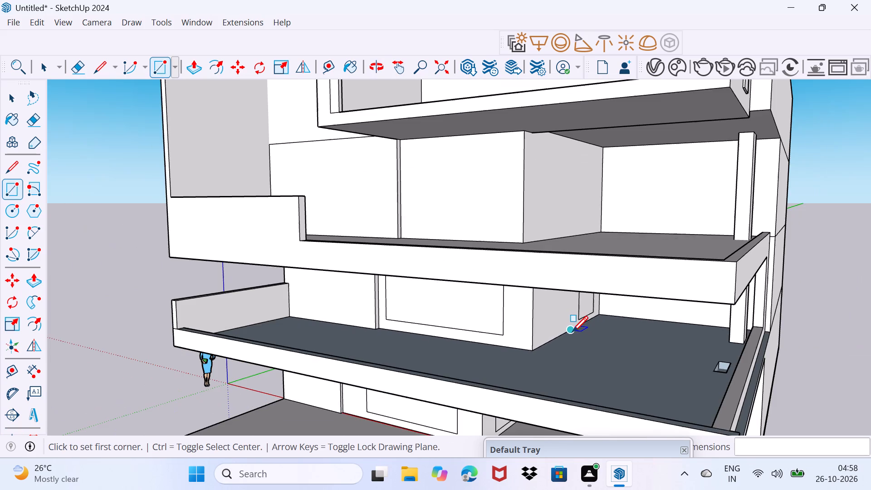
scroll(754, 345, "up", 7)
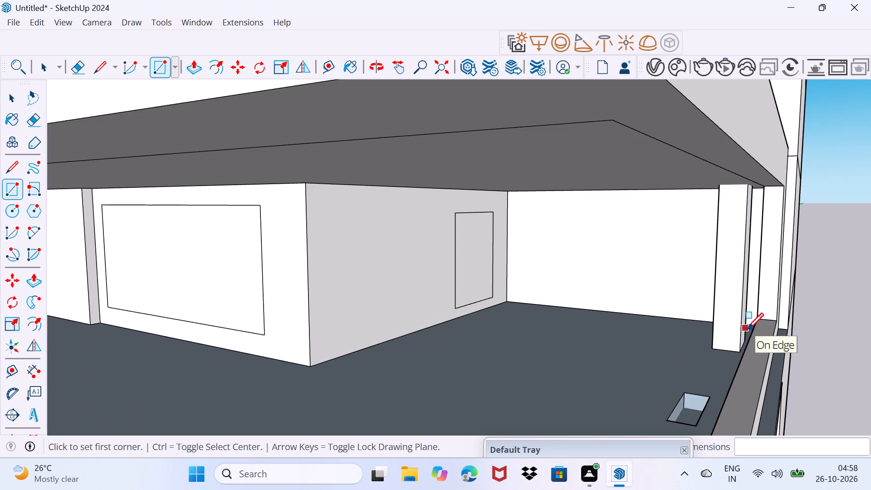
middle_click_drag(748, 328, 771, 306)
scroll(741, 233, "up", 1)
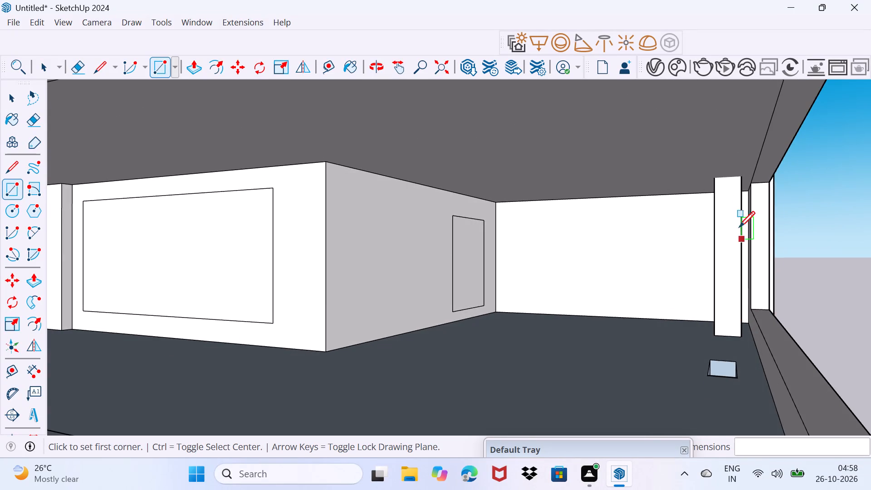
scroll(739, 227, "up", 6)
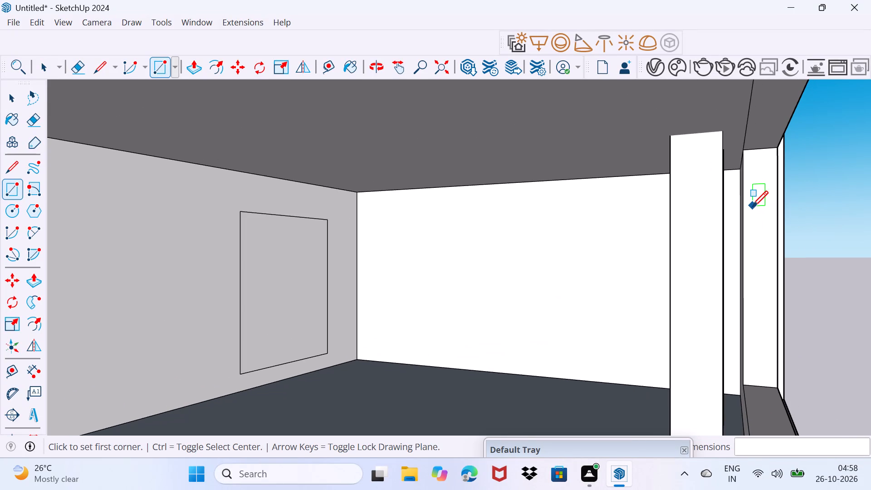
left_click(750, 204)
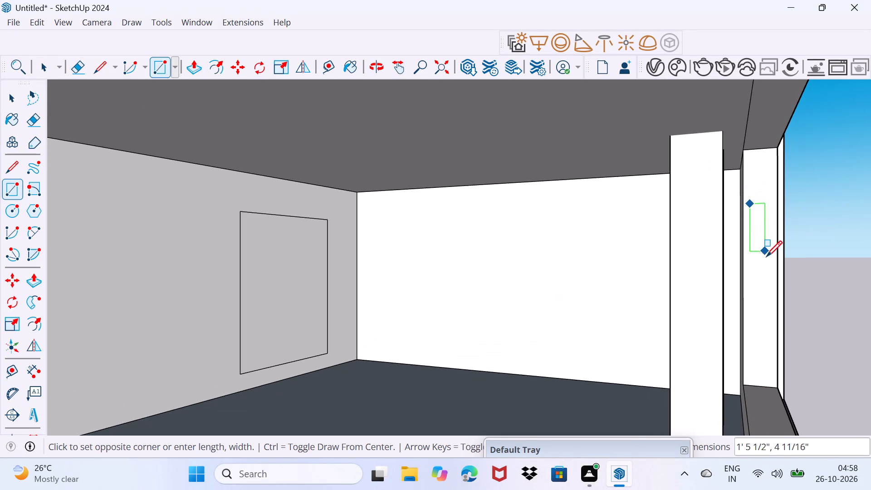
left_click(771, 278)
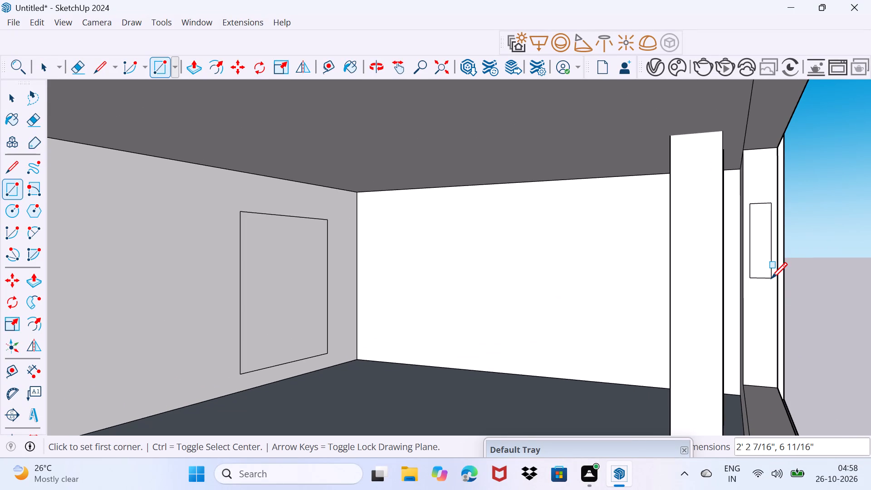
key("space")
Draw a rectangle about 9' wide on the recessed upper-balcony front wall beneath the box frame, inset from the wall's edges.
scroll(766, 278, "down", 3)
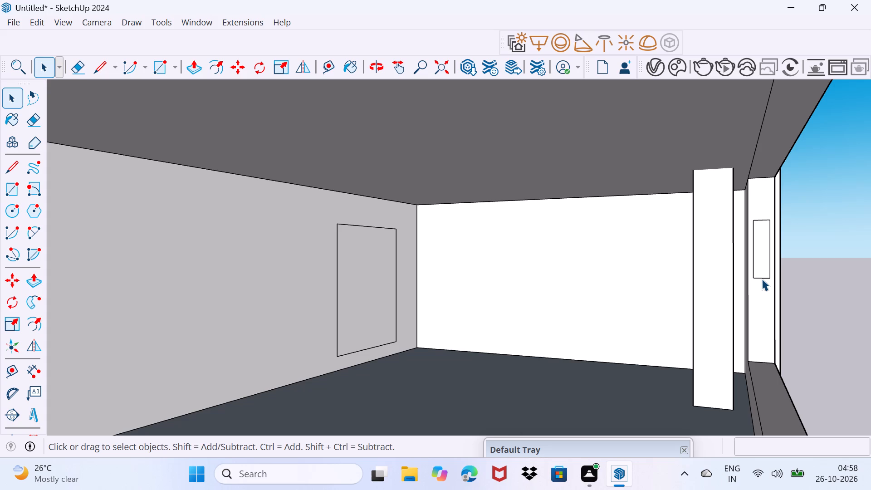
scroll(727, 273, "down", 6)
scroll(683, 343, "down", 4)
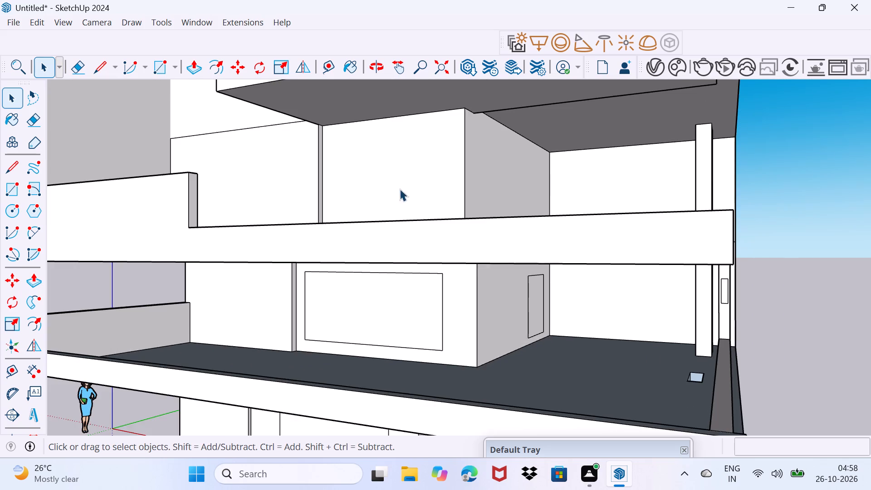
scroll(397, 187, "down", 2)
middle_click_drag(351, 190, 414, 234)
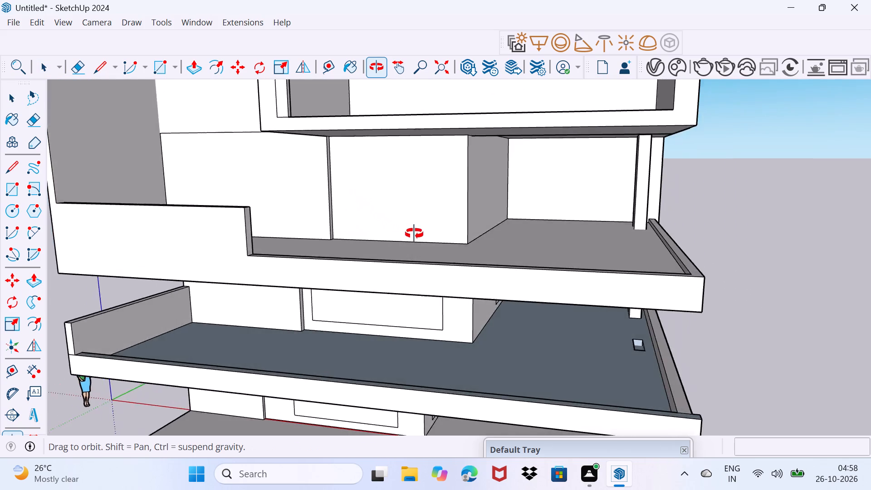
middle_click_drag(414, 234, 450, 343)
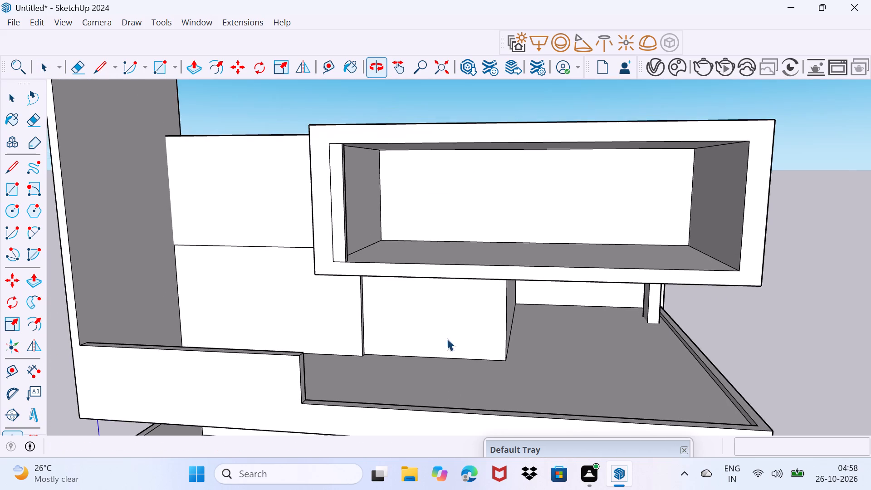
scroll(380, 321, "up", 6)
key("r")
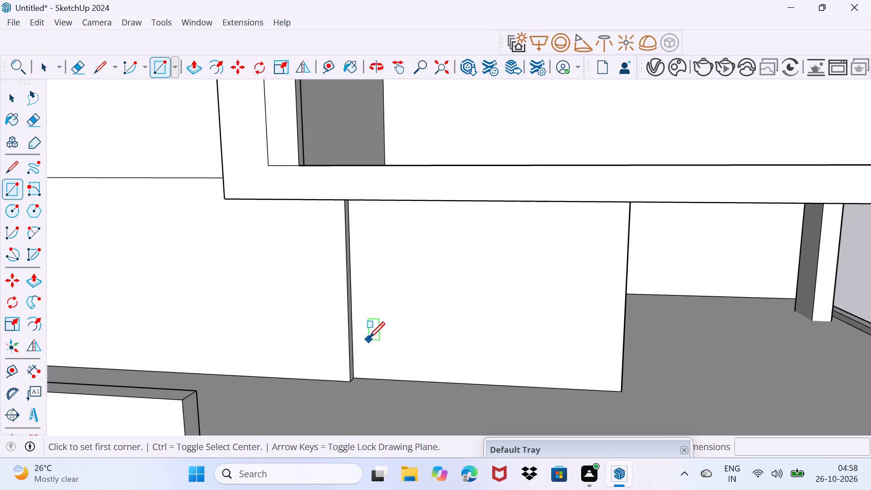
middle_click_drag(366, 314, 382, 258)
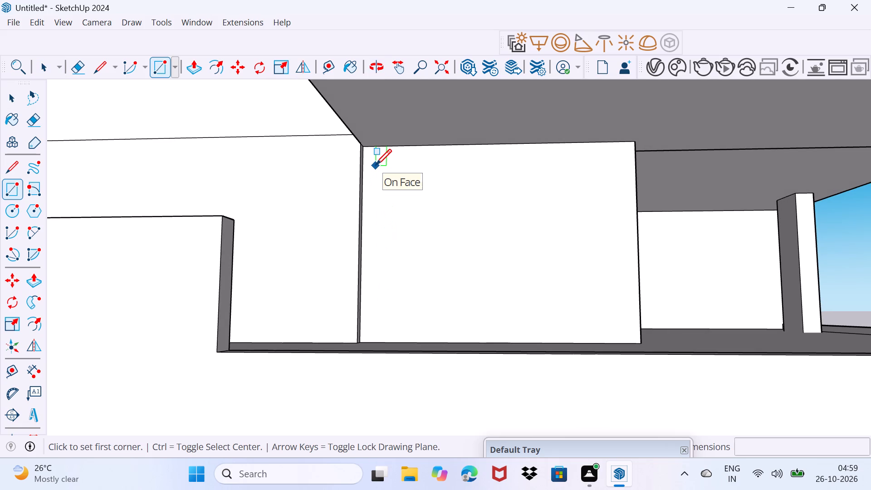
left_click(376, 163)
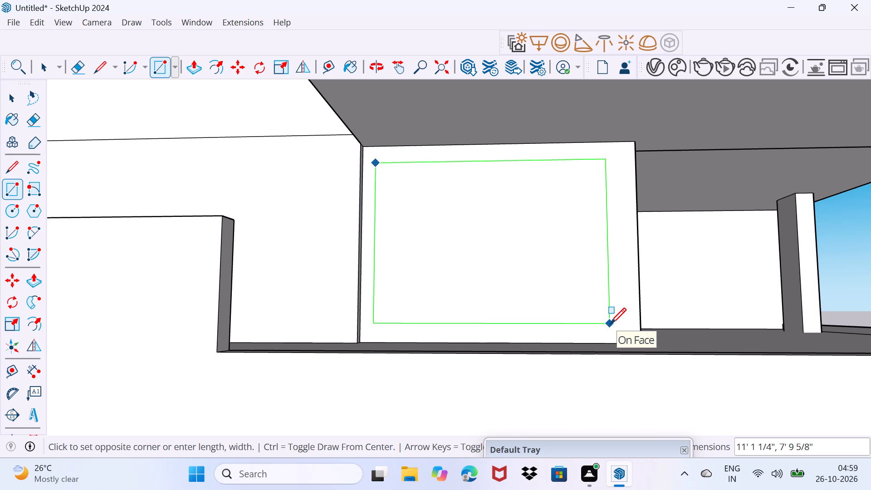
key("Escape")
key("r")
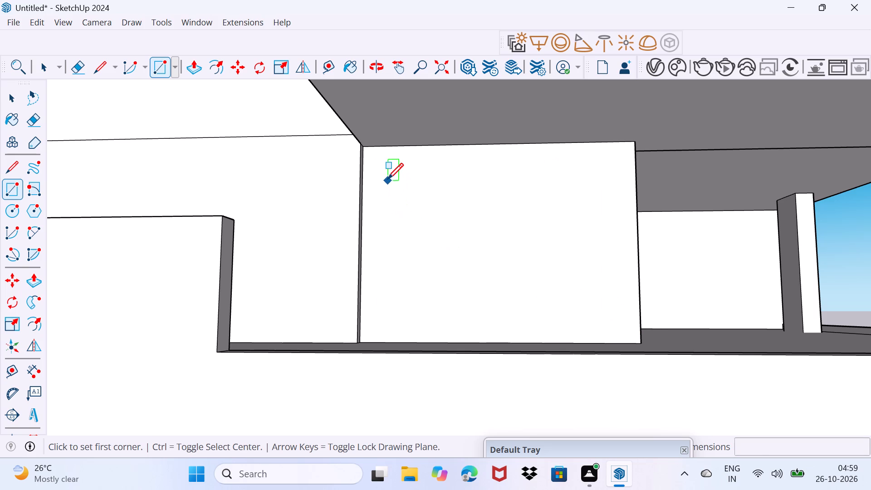
left_click(387, 179)
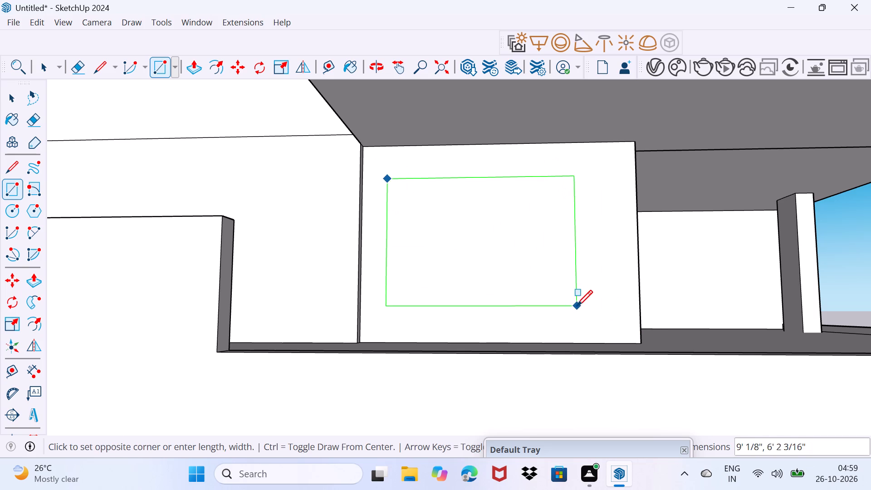
left_click(581, 310)
Draw a rectangle about 11' 2" wide by 6' 3" high on the upper balcony's side-facing wall.
middle_click_drag(689, 316, 557, 354)
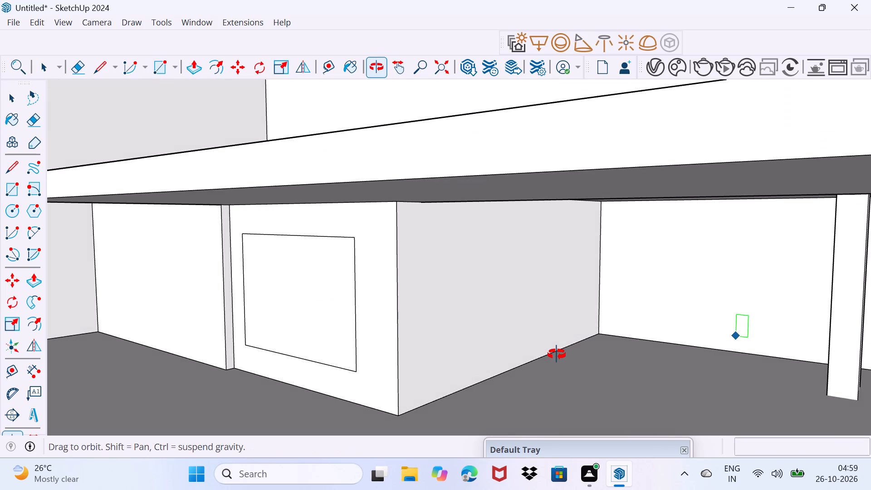
middle_click_drag(557, 354, 544, 355)
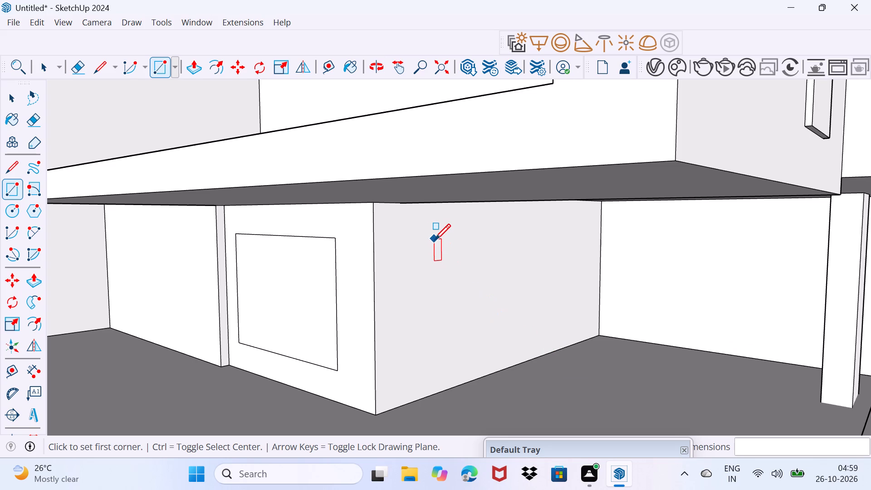
left_click(470, 240)
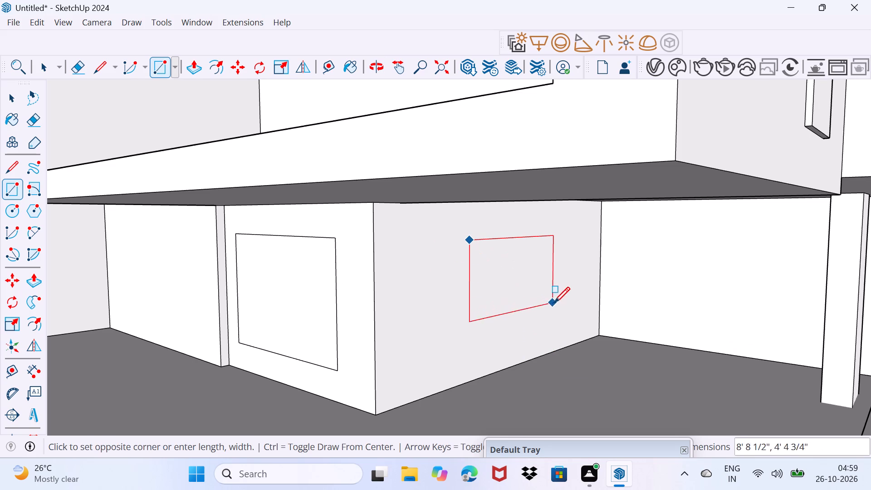
left_click(572, 325)
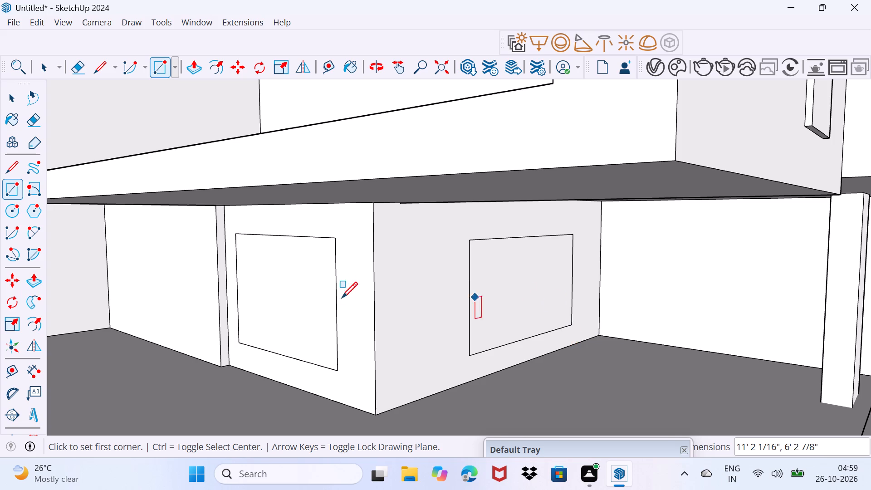
Draw an upright rectangle about 1' 9" wide by 4' 4" high on the slim wall face beyond the upper-balcony column.
middle_click_drag(339, 297, 414, 284)
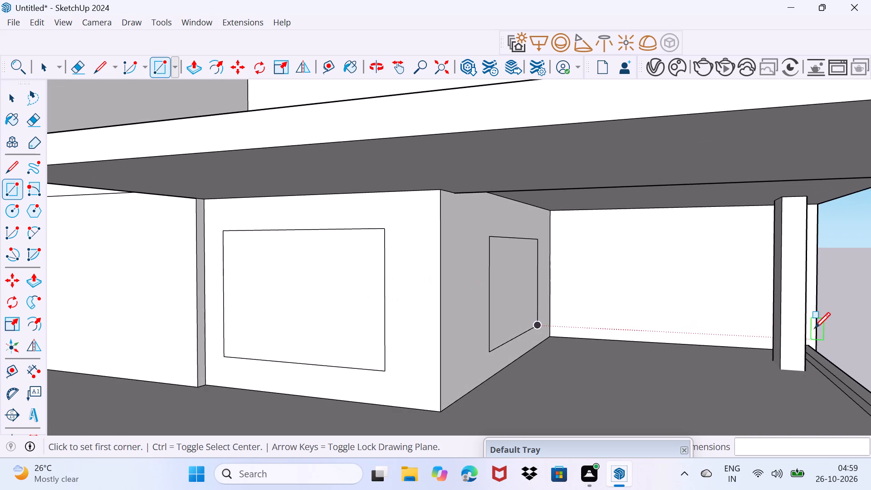
middle_click_drag(812, 328, 672, 301)
scroll(745, 309, "down", 2)
middle_click_drag(757, 324, 762, 326)
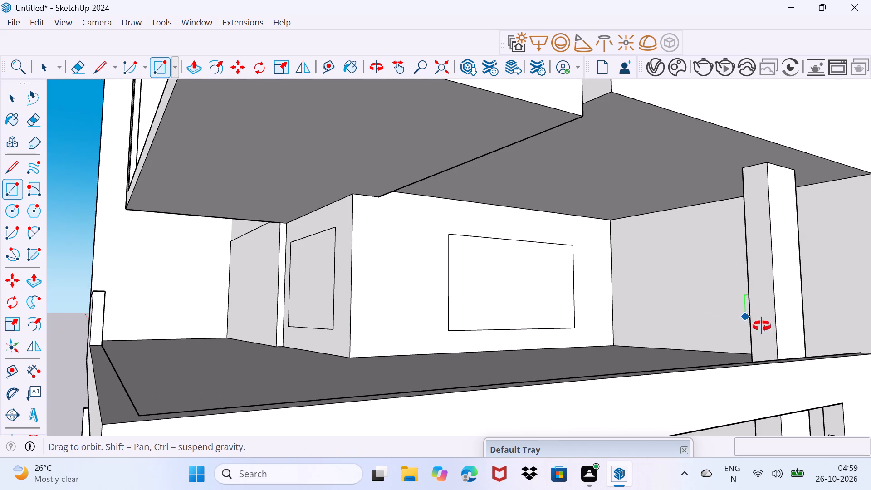
middle_click_drag(762, 326, 823, 329)
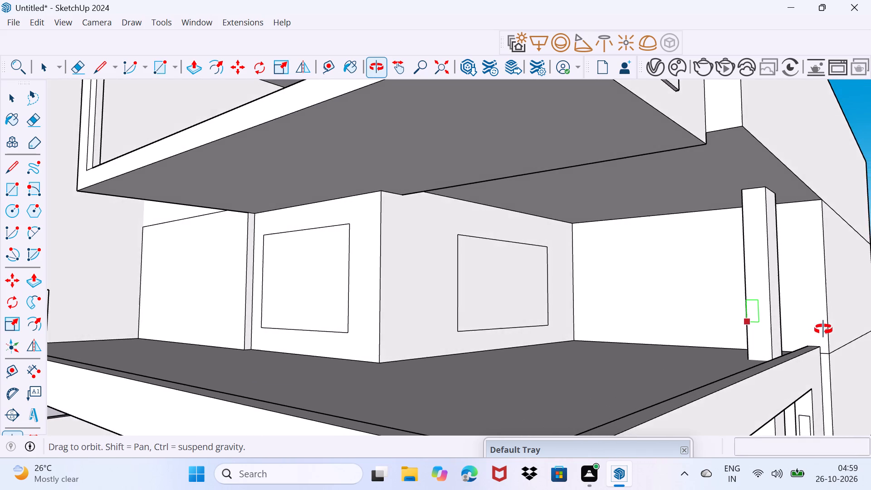
middle_click_drag(823, 329, 614, 329)
middle_click_drag(586, 330, 635, 358)
left_click(581, 252)
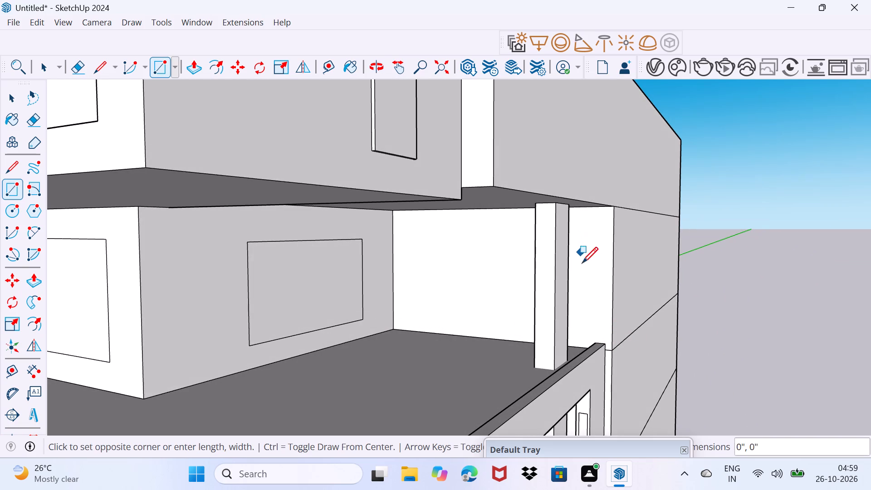
left_click(605, 315)
key("space")
Paint the top-floor box frame's underside, front rim and outer side with the light reddish-brown grained material from the Wood collection.
scroll(579, 315, "down", 3)
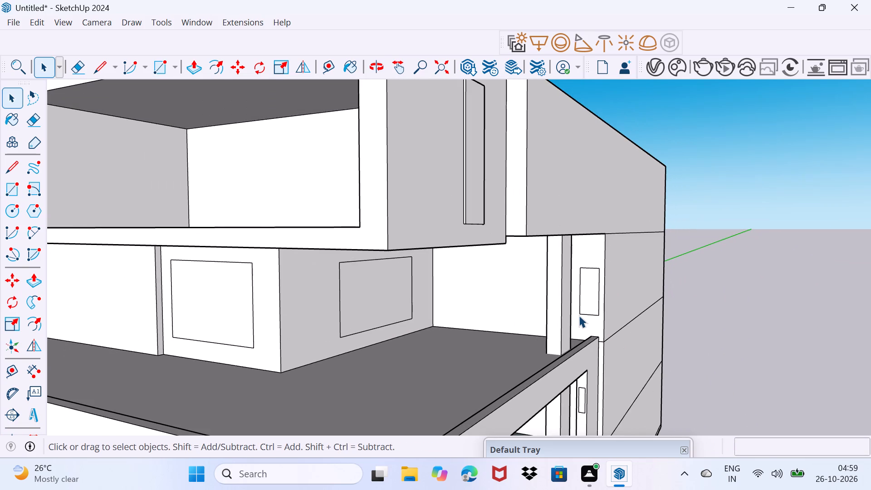
middle_click_drag(569, 315, 598, 330)
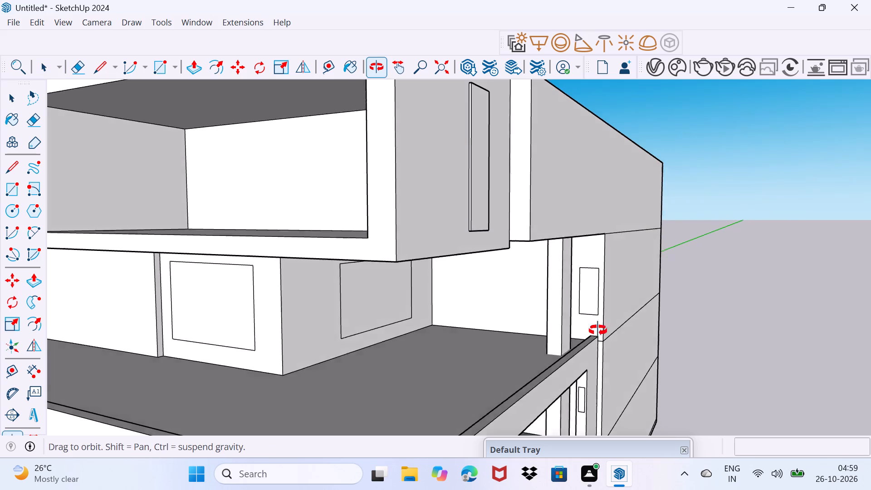
middle_click_drag(598, 330, 613, 332)
scroll(613, 332, "down", 2)
scroll(495, 325, "down", 3)
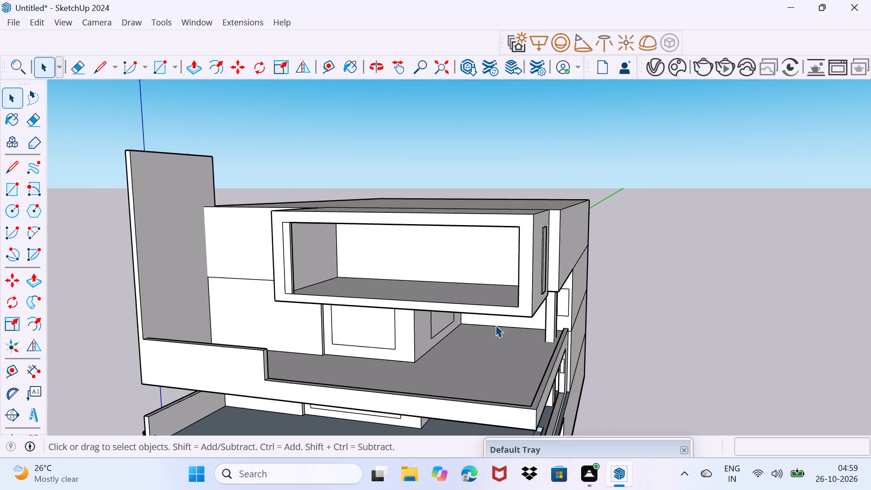
scroll(495, 325, "down", 2)
left_click_drag(607, 451, 685, 176)
left_click(673, 315)
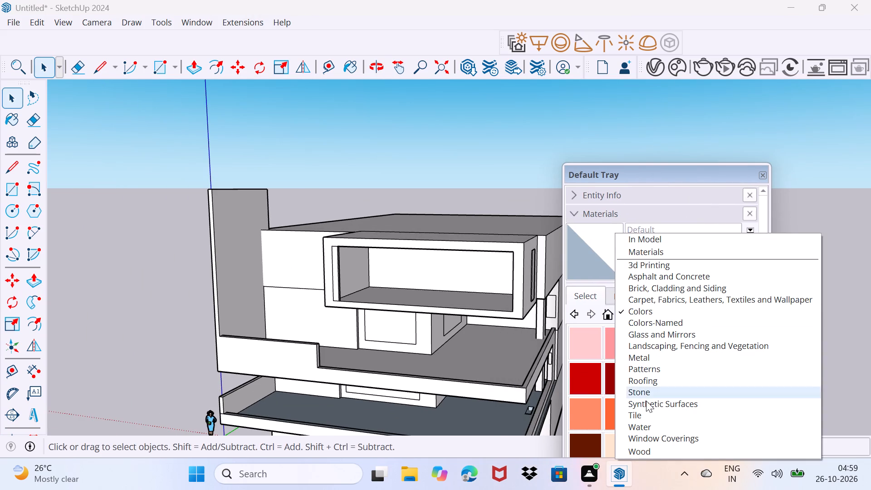
left_click(650, 455)
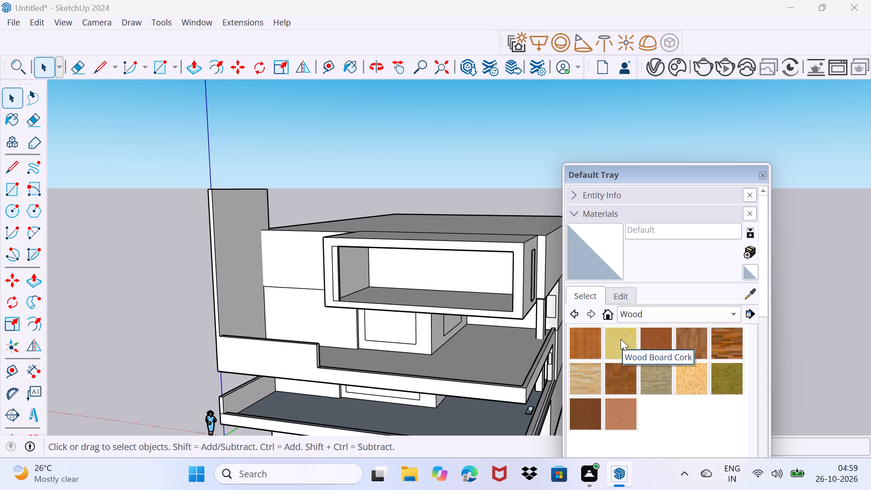
left_click(623, 403)
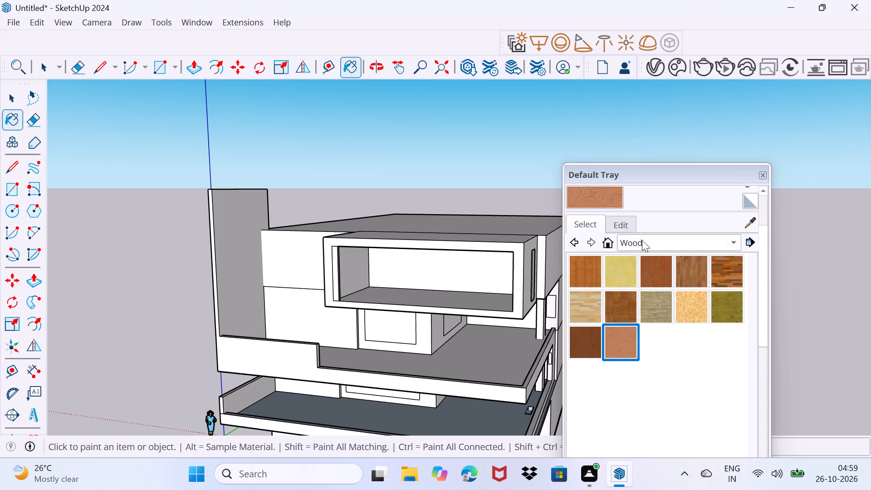
left_click_drag(649, 172, 629, 457)
scroll(567, 400, "up", 2)
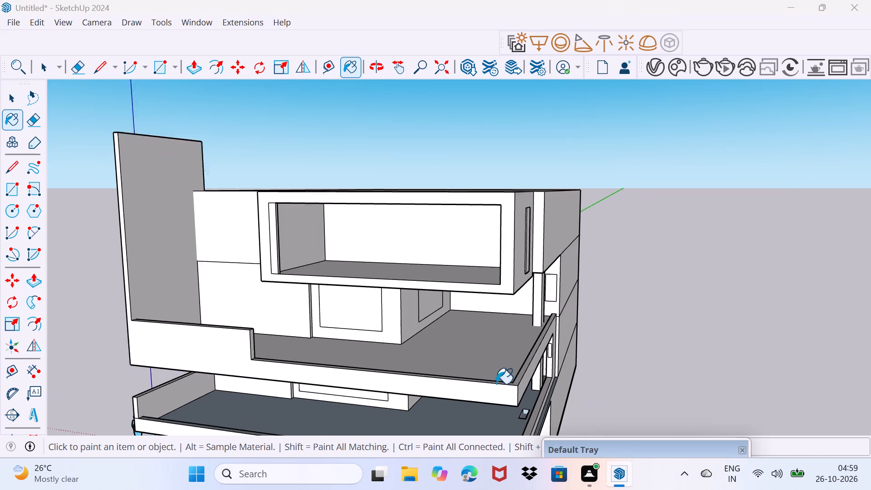
scroll(496, 384, "up", 1)
middle_click_drag(482, 401, 492, 325)
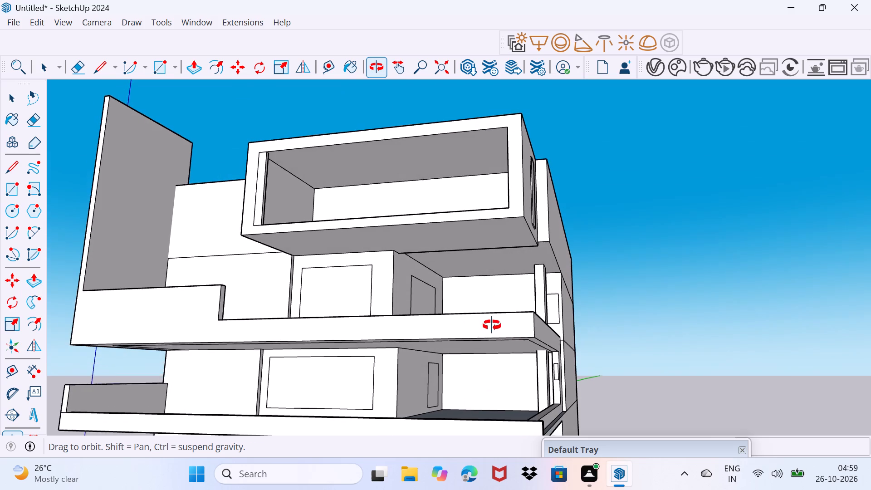
middle_click_drag(492, 325, 492, 322)
left_click(503, 228)
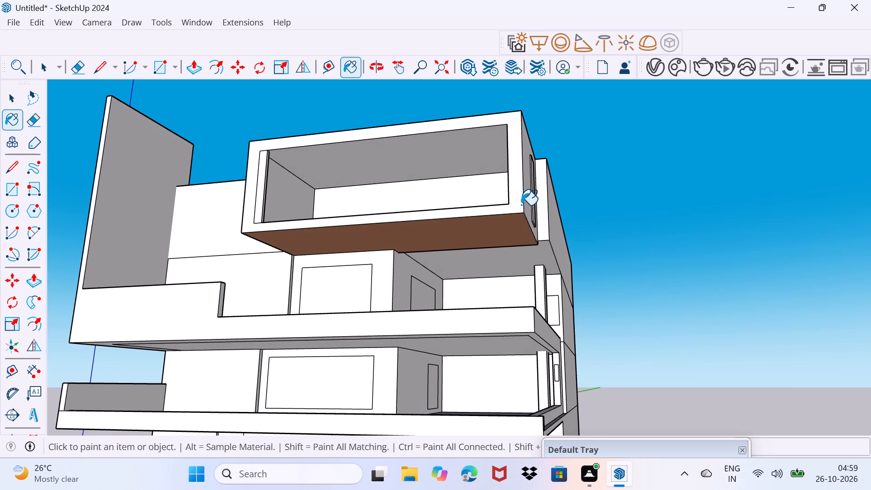
left_click(522, 205)
left_click(527, 202)
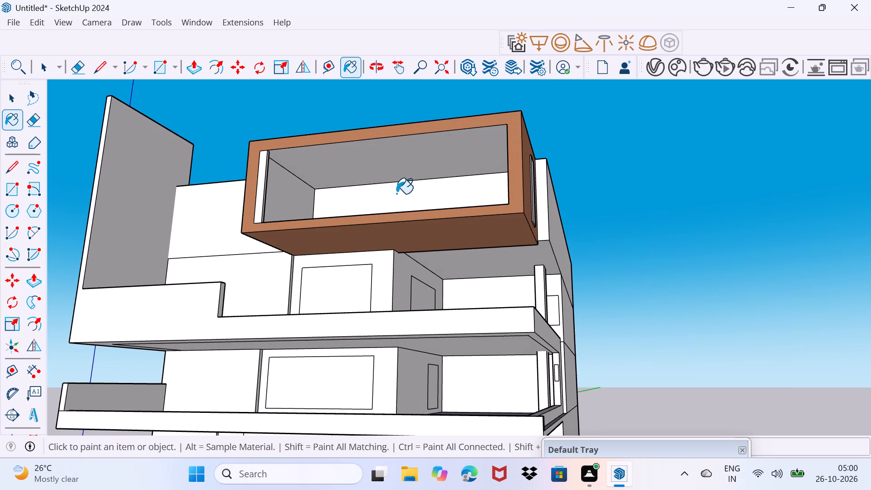
Paint the upright strip's front, both inner side walls and the floor inside the box frame with the same wood.
middle_click_drag(387, 197, 439, 264)
scroll(387, 251, "up", 7)
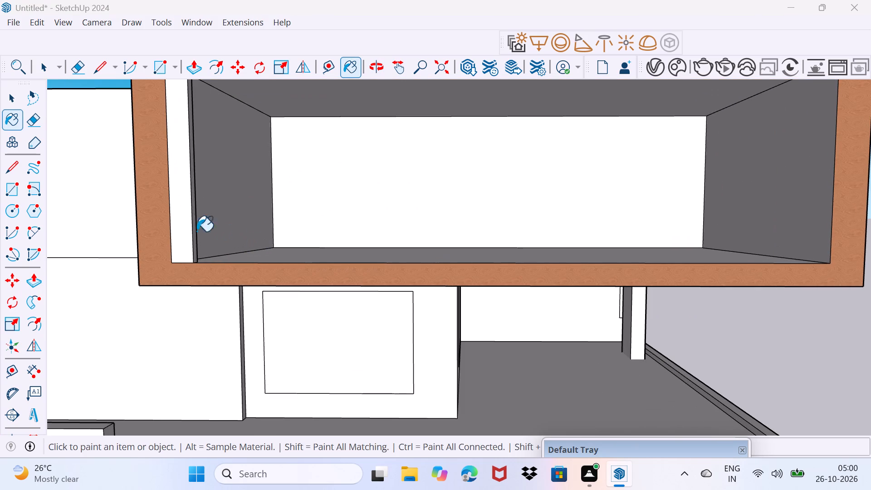
left_click(180, 226)
left_click(192, 215)
left_click(209, 197)
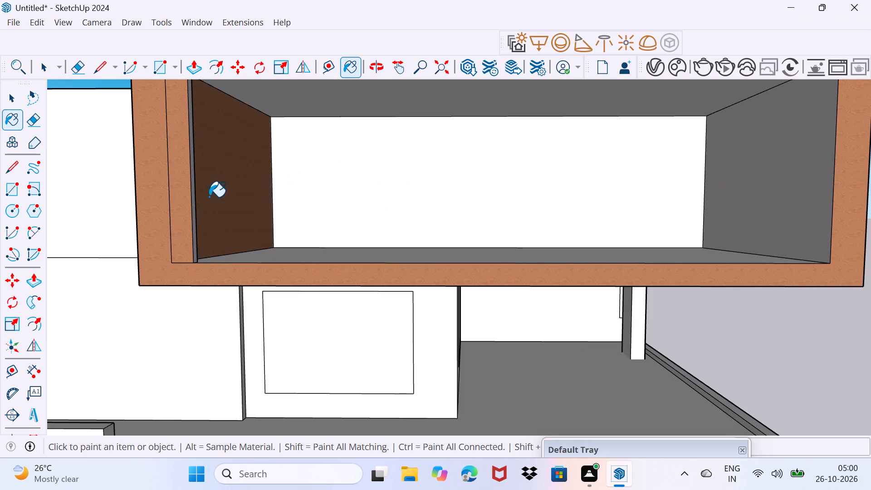
left_click(196, 233)
left_click(264, 253)
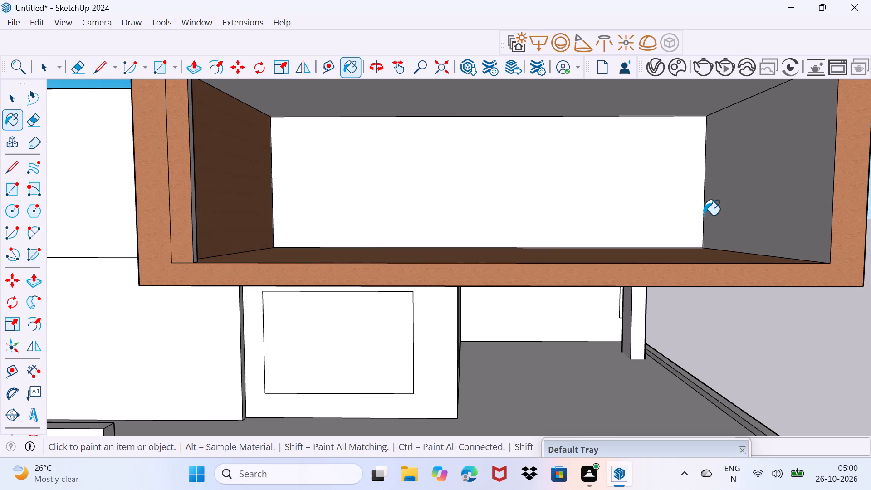
left_click(771, 197)
Paint the front-facing edge and the outer face of the slim upright panel on the box frame's side with the same wood.
middle_click_drag(713, 209, 486, 254)
scroll(480, 277, "up", 4)
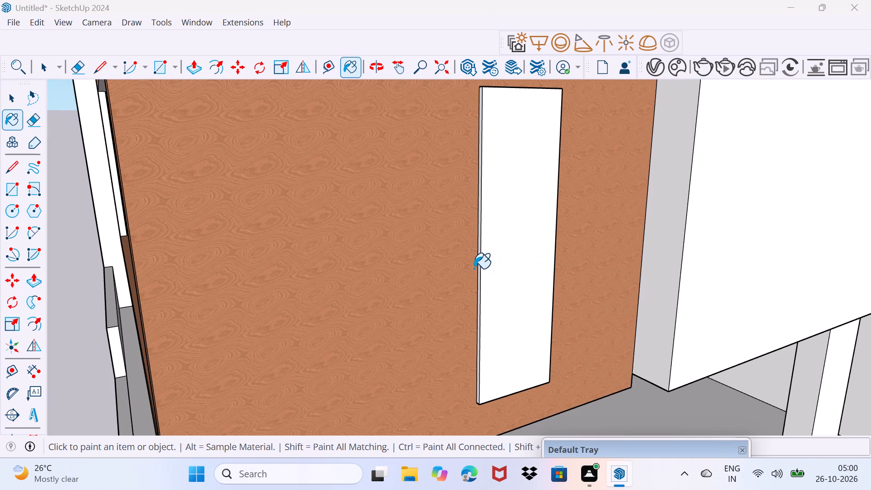
left_click(479, 269)
middle_click_drag(487, 223, 520, 362)
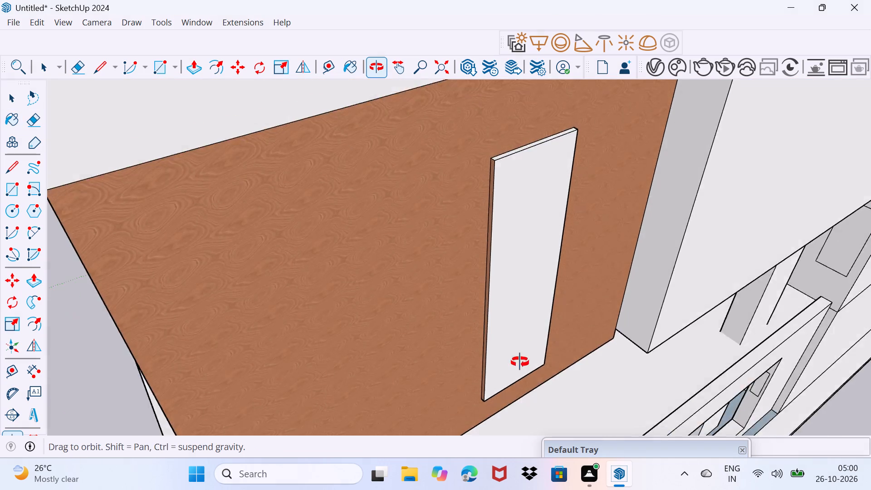
middle_click_drag(520, 362, 515, 345)
left_click(519, 184)
left_click(545, 261)
Paint the slim side panel's rear edge and top edge with the same wood.
middle_click_drag(578, 235, 539, 231)
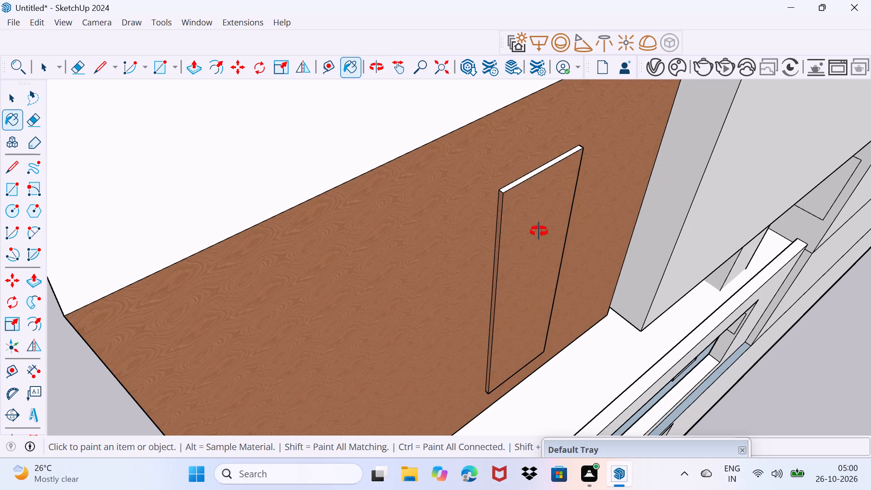
middle_click_drag(539, 231, 348, 235)
left_click(355, 152)
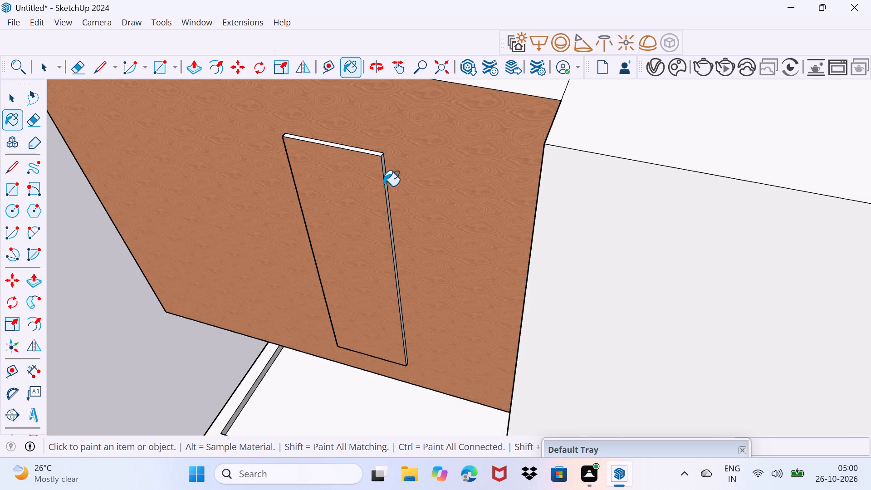
scroll(387, 213, "up", 8)
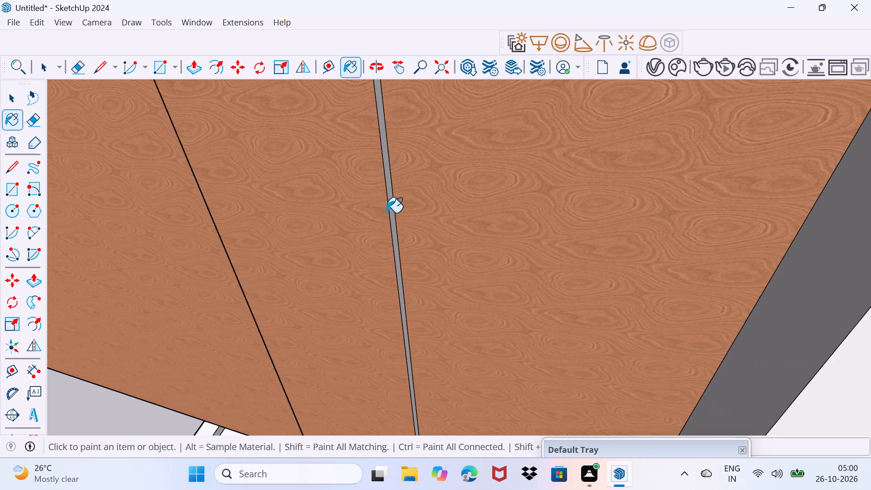
left_click(390, 207)
scroll(344, 200, "down", 9)
scroll(318, 146, "up", 3)
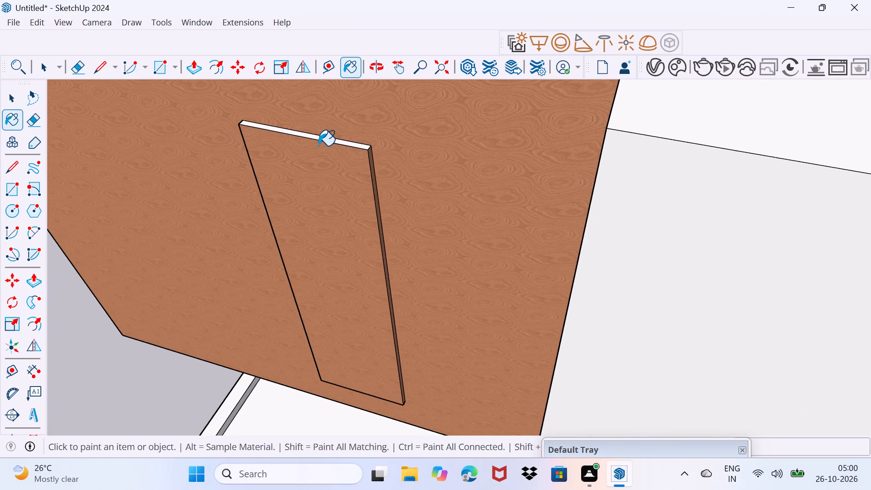
left_click(318, 139)
scroll(317, 140, "up", 6)
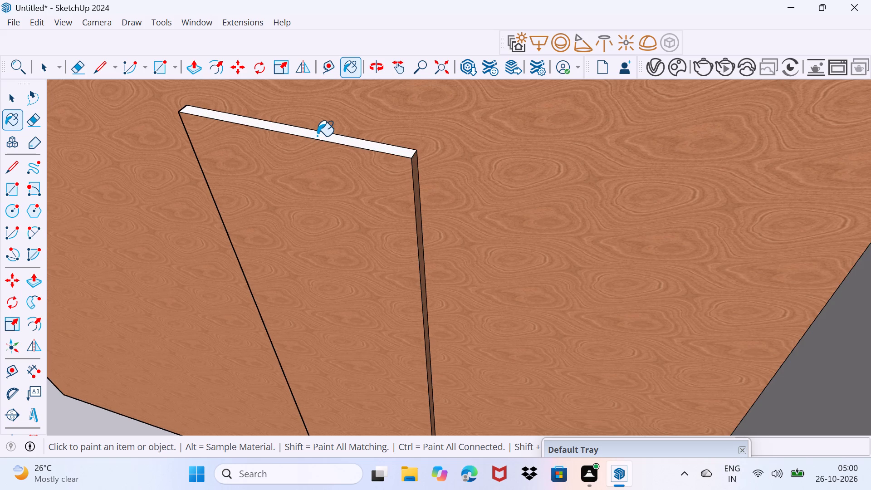
left_click(319, 136)
Paint the inward-facing side of the upright strip inside the box frame's opening with the same wood.
scroll(311, 153, "down", 2)
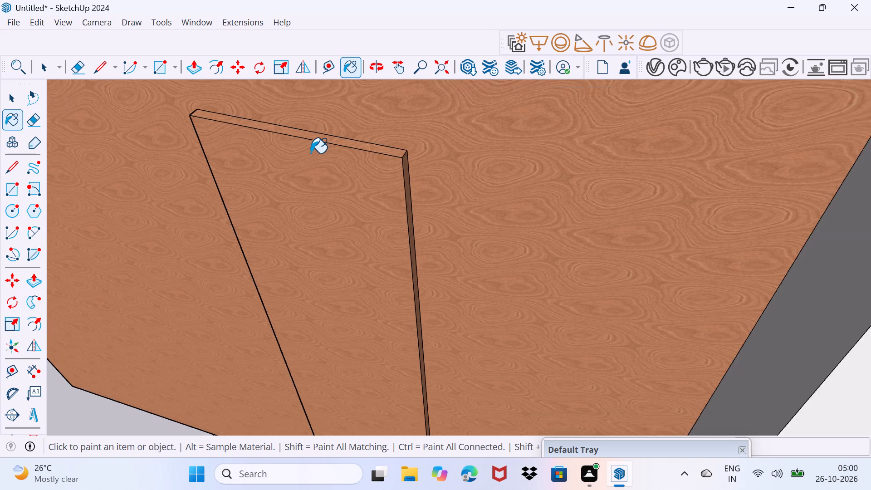
scroll(311, 153, "down", 7)
middle_click_drag(308, 230, 619, 143)
scroll(619, 143, "down", 6)
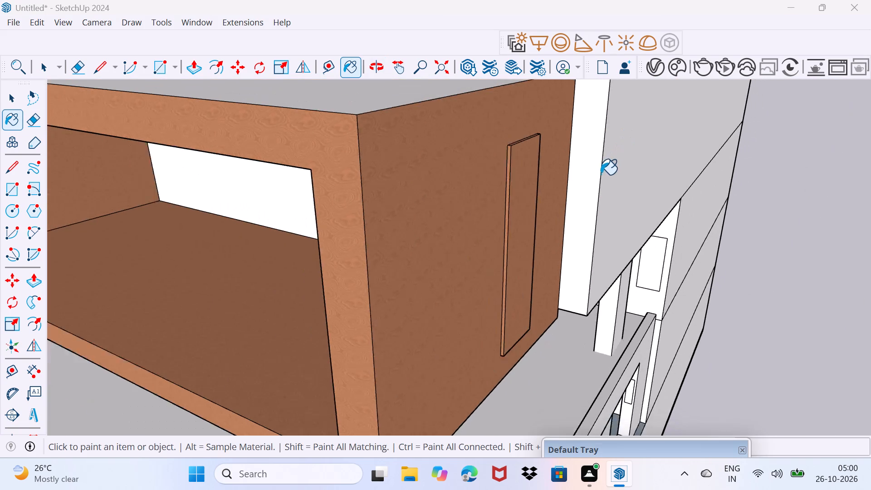
scroll(601, 175, "down", 7)
scroll(256, 222, "up", 10)
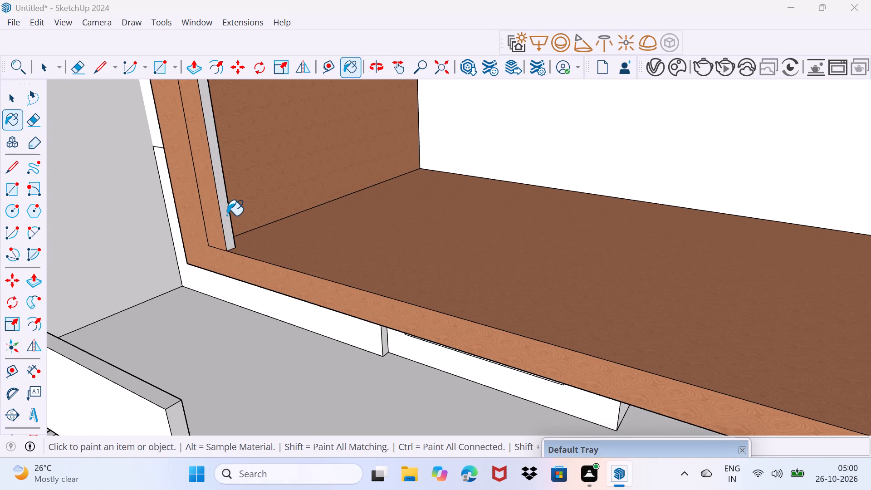
left_click(227, 216)
Paint the upper balcony parapet's stepped front face and the end face of its raised section with the same wood.
middle_click_drag(230, 202, 357, 105)
scroll(358, 104, "down", 3)
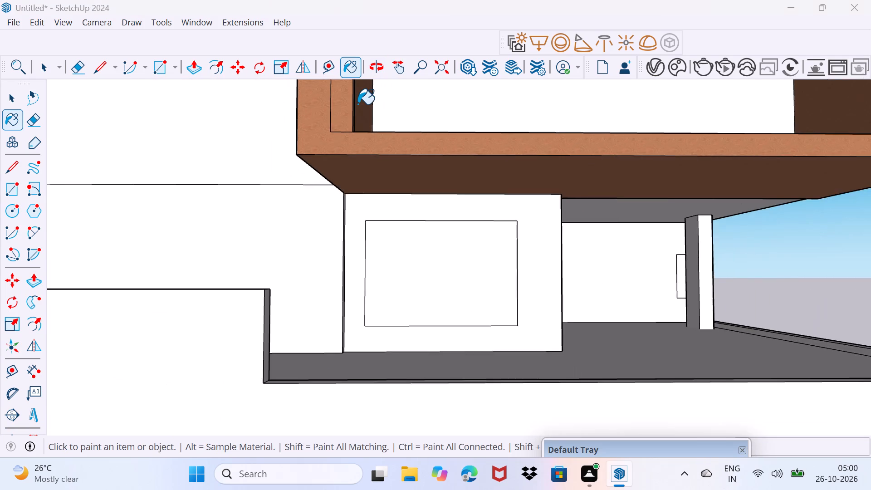
scroll(358, 106, "down", 4)
left_click(356, 296)
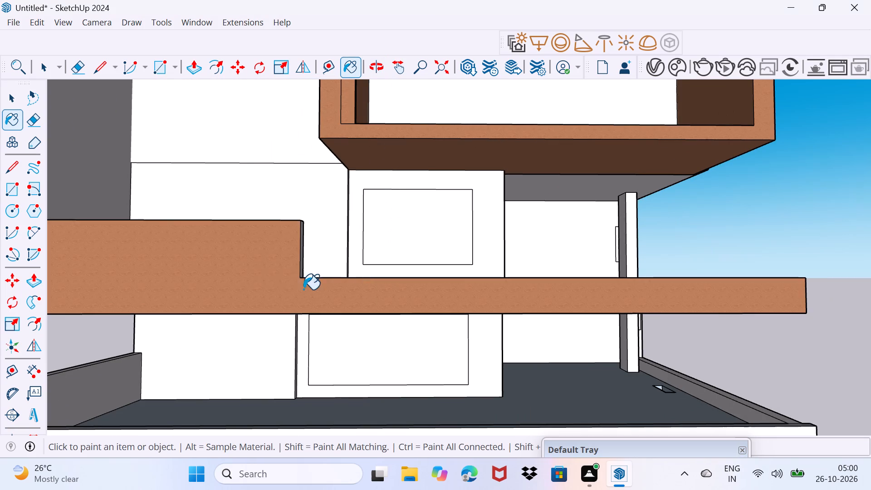
middle_click_drag(289, 242, 112, 290)
scroll(222, 274, "up", 3)
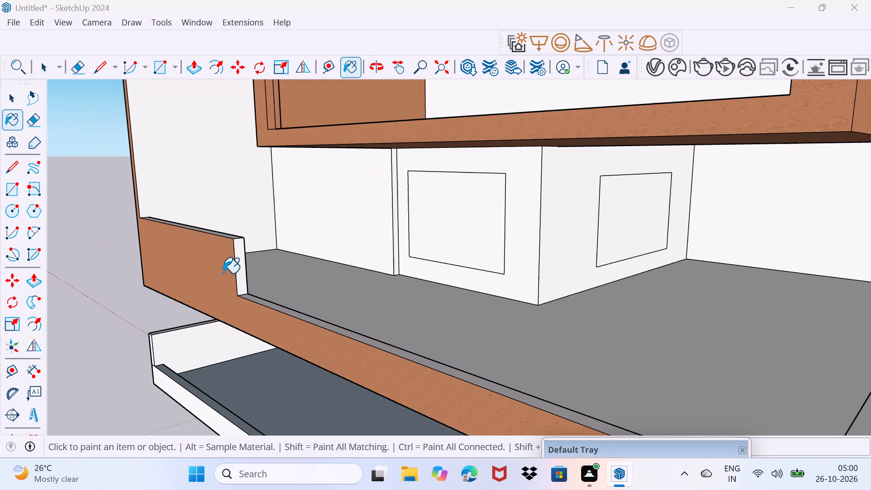
left_click(239, 267)
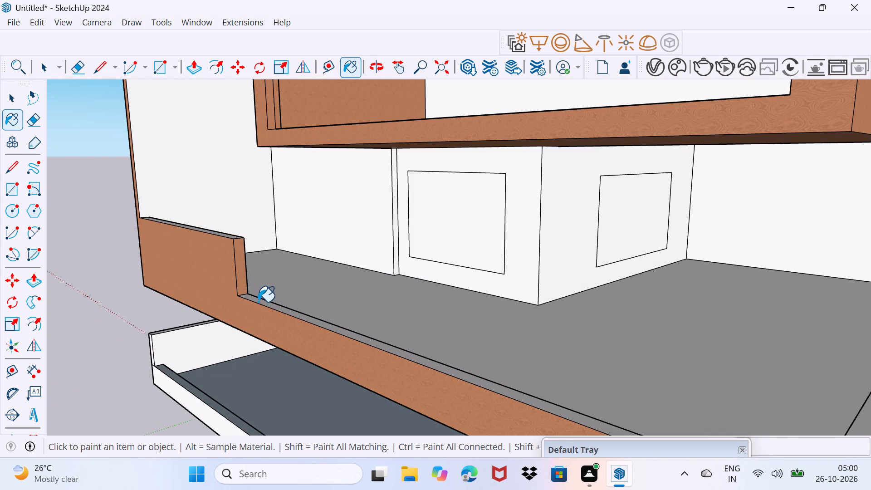
Paint the upper balcony parapet's top faces and the inner faces of its low and raised sections with the same wood.
left_click(258, 301)
left_click(223, 235)
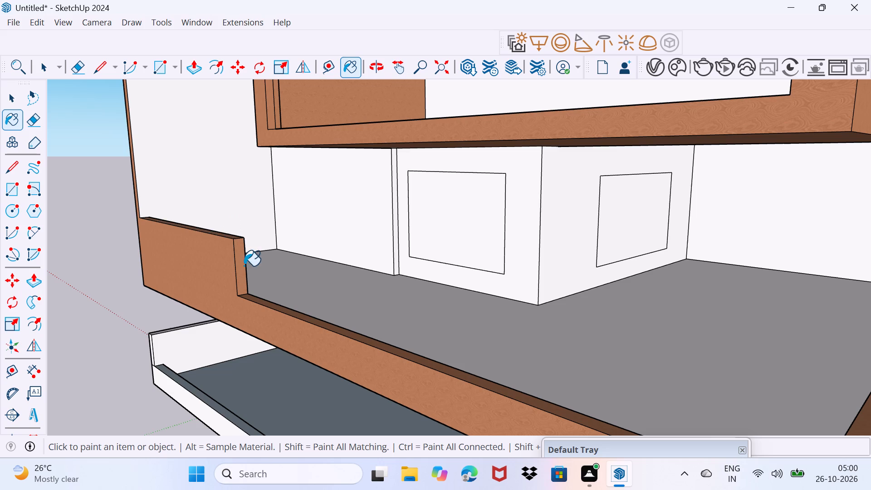
middle_click_drag(245, 266, 0, 260)
scroll(220, 279, "up", 6)
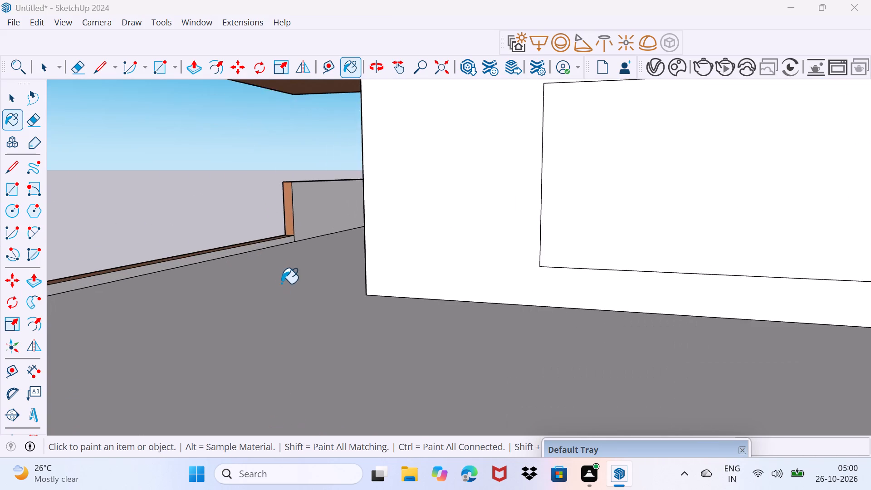
scroll(282, 284, "up", 4)
left_click(307, 211)
left_click(269, 255)
Paint the building side's outer face framing the balcony opening and the lower balcony's front face with the same wood.
scroll(146, 275, "down", 2)
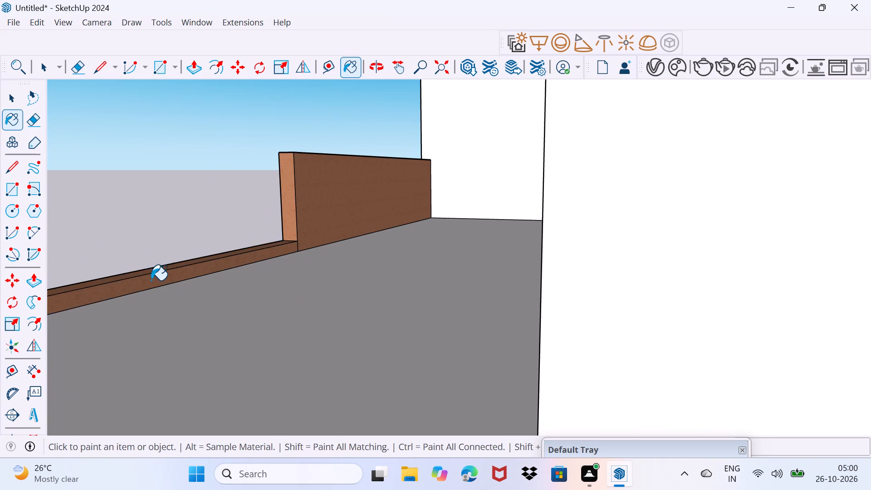
scroll(151, 280, "down", 7)
middle_click_drag(171, 325, 350, 262)
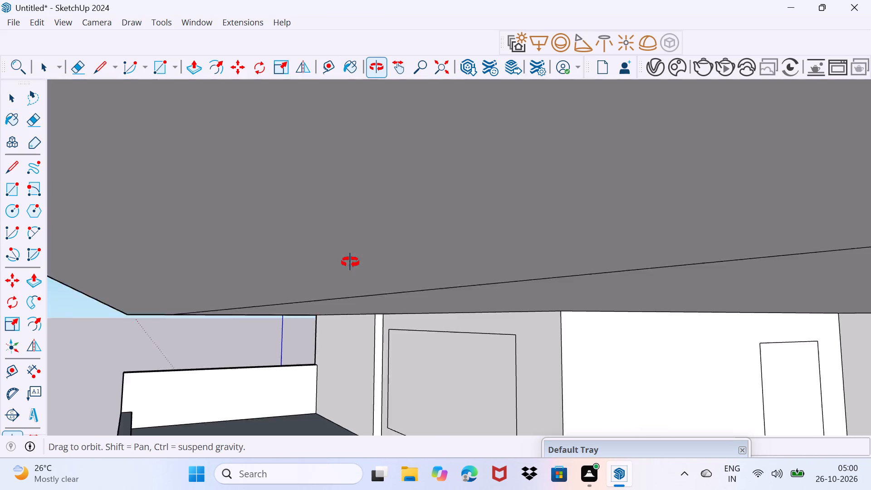
middle_click_drag(350, 262, 351, 269)
scroll(350, 266, "down", 6)
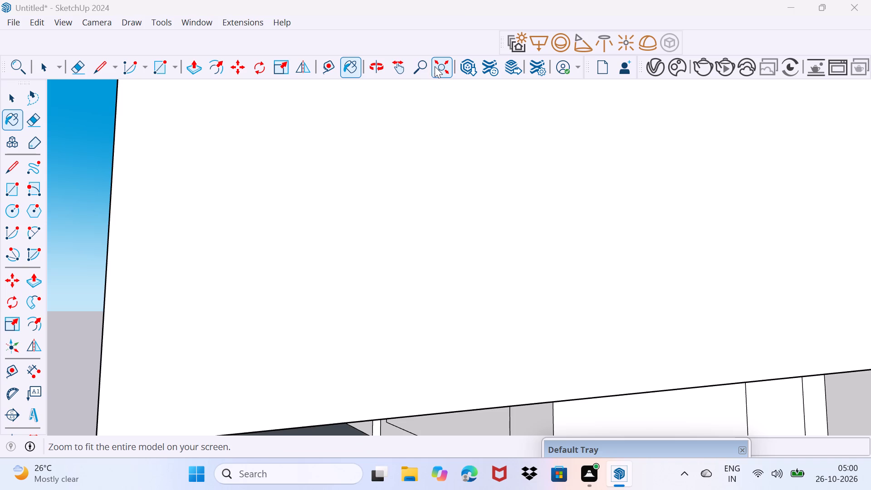
left_click(435, 66)
scroll(302, 297, "up", 5)
scroll(297, 215, "up", 1)
middle_click_drag(298, 219, 293, 309)
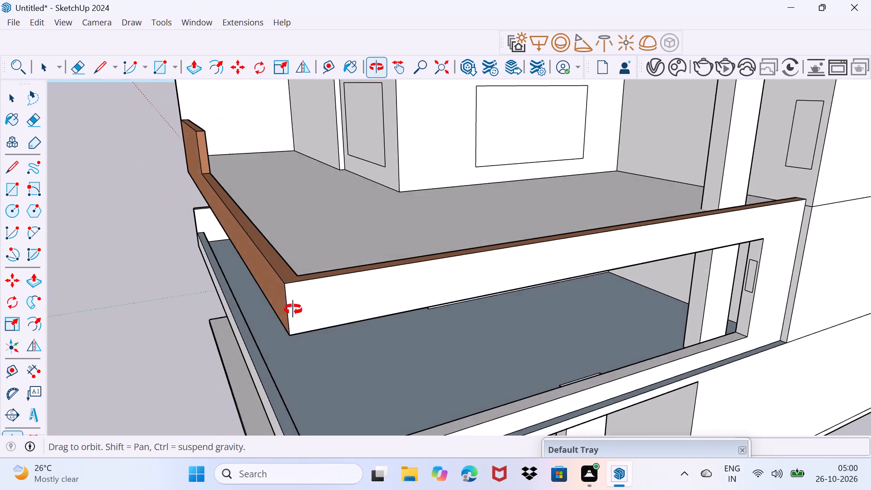
middle_click_drag(293, 309, 379, 222)
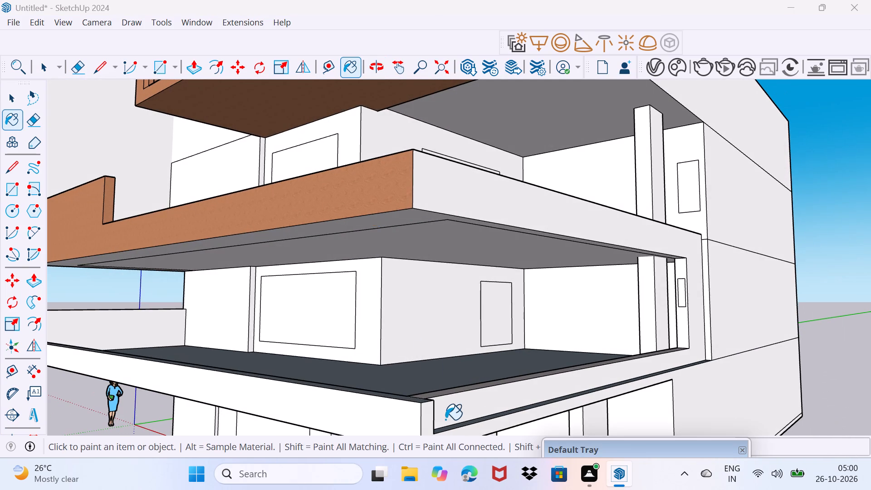
left_click(450, 409)
left_click(407, 421)
Paint the rim under the upper balcony slab and the top of the lower side rail with the same wood.
scroll(450, 394, "up", 1)
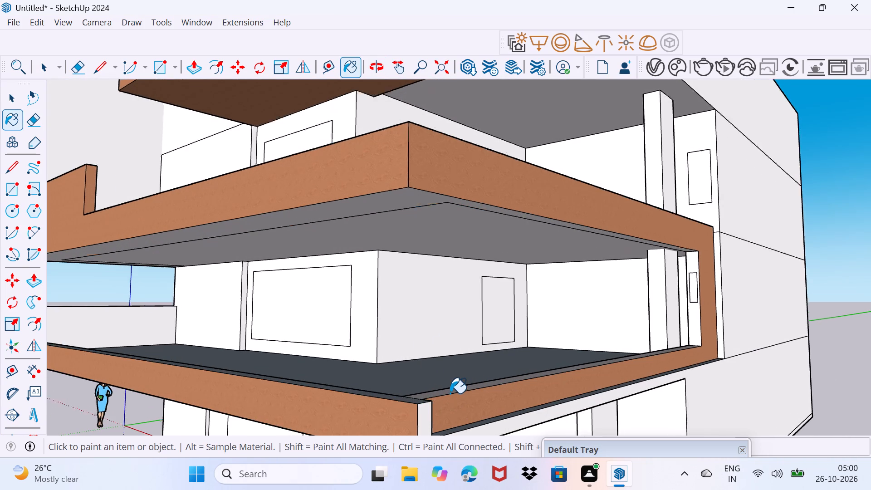
scroll(450, 393, "up", 2)
left_click(419, 153)
middle_click_drag(419, 173, 420, 175)
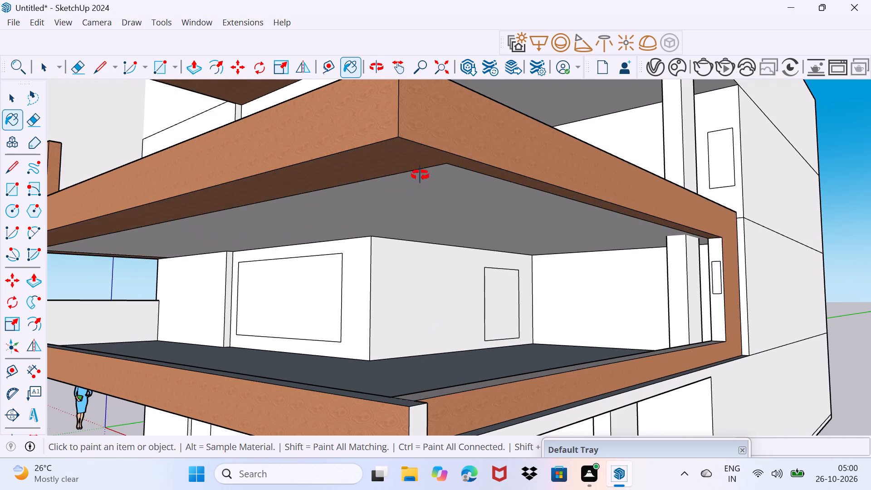
middle_click_drag(420, 175, 504, 206)
left_click(612, 386)
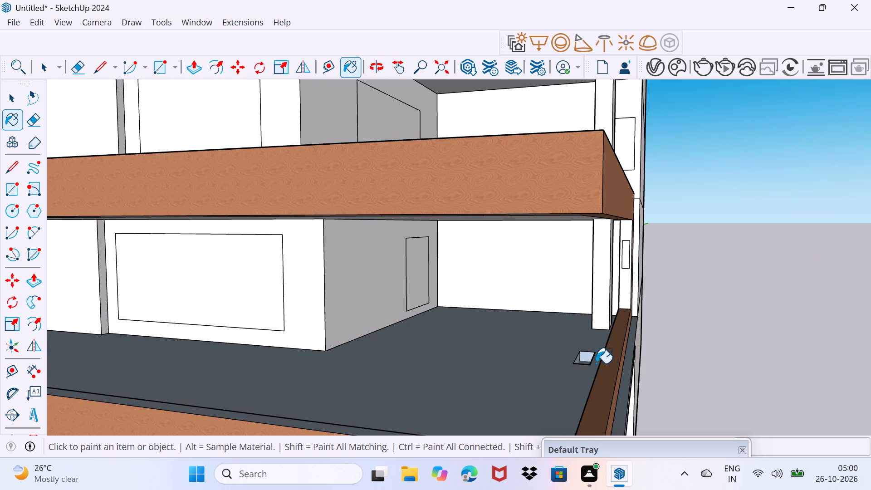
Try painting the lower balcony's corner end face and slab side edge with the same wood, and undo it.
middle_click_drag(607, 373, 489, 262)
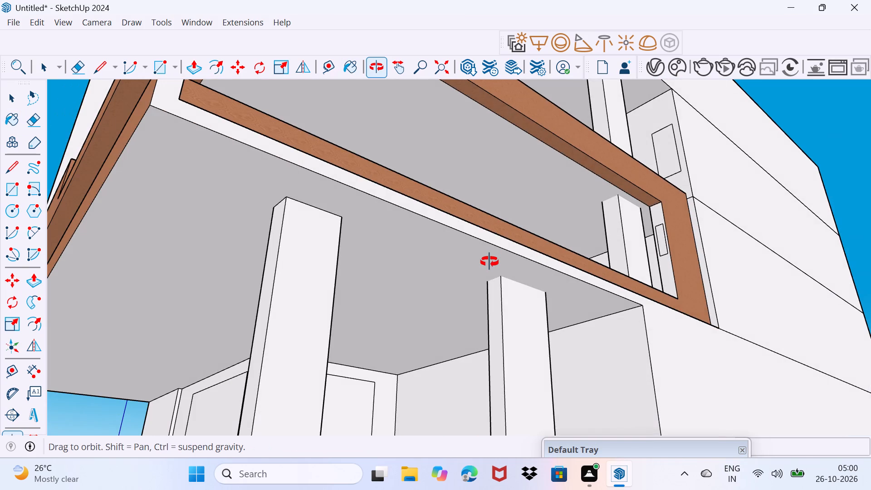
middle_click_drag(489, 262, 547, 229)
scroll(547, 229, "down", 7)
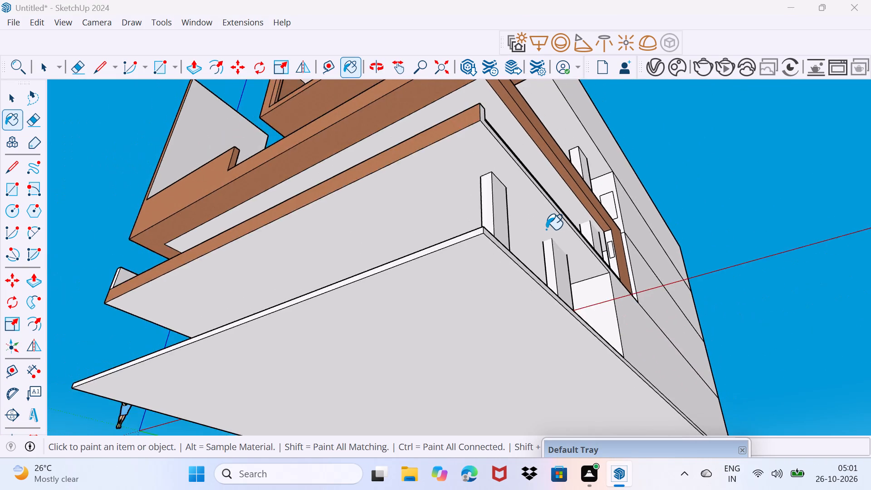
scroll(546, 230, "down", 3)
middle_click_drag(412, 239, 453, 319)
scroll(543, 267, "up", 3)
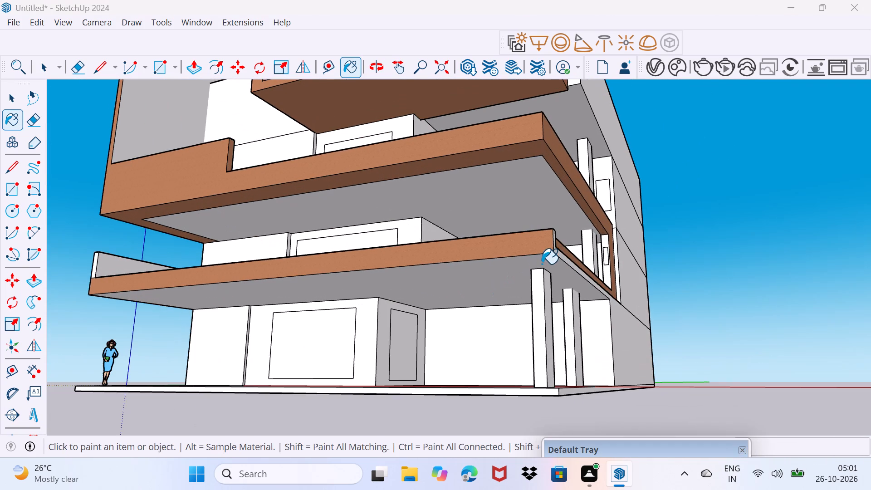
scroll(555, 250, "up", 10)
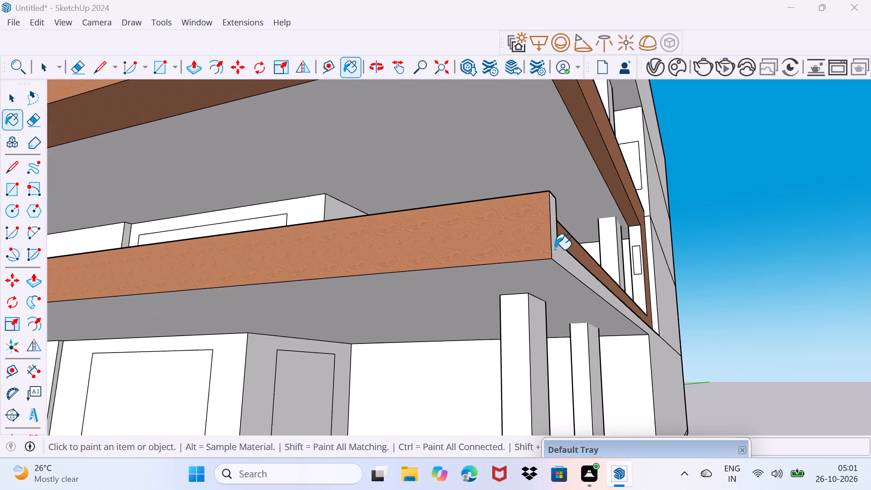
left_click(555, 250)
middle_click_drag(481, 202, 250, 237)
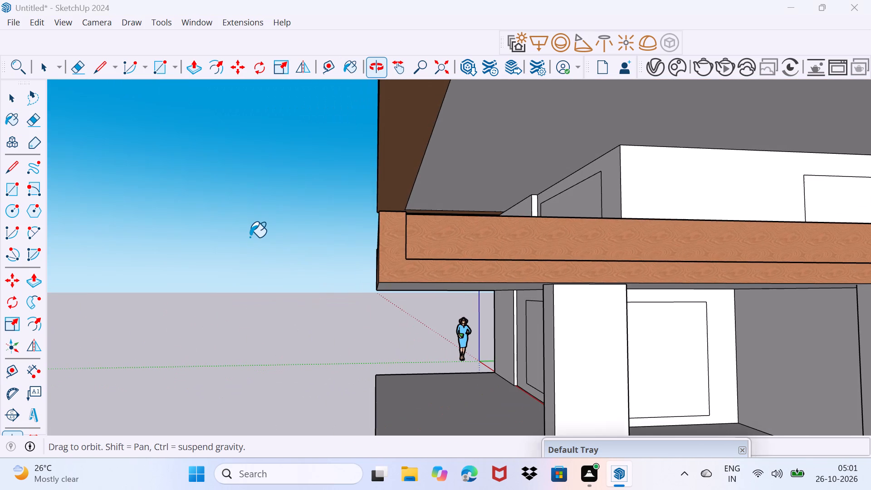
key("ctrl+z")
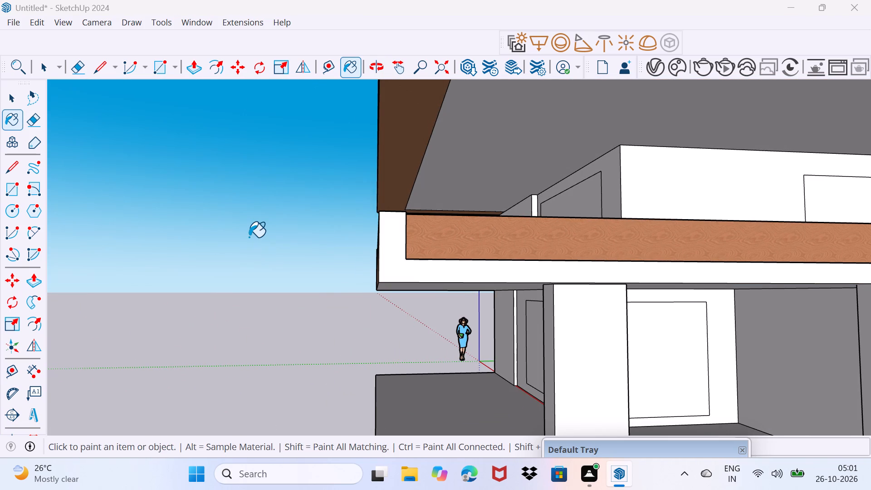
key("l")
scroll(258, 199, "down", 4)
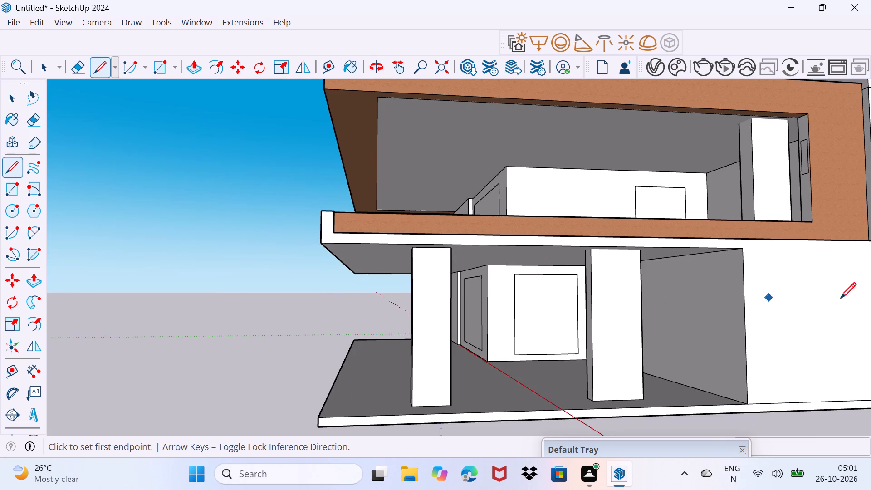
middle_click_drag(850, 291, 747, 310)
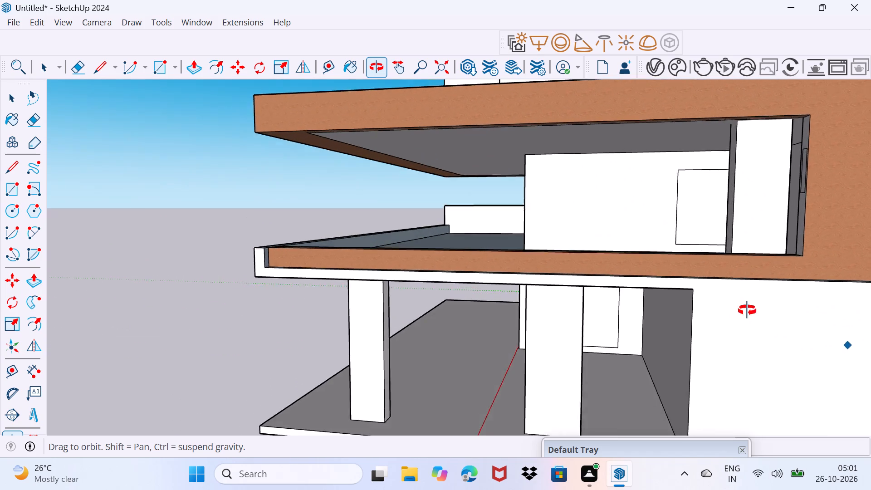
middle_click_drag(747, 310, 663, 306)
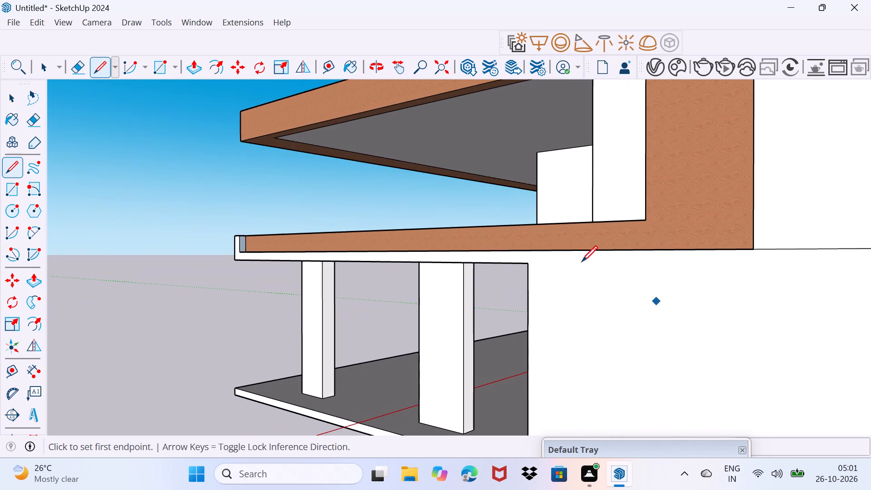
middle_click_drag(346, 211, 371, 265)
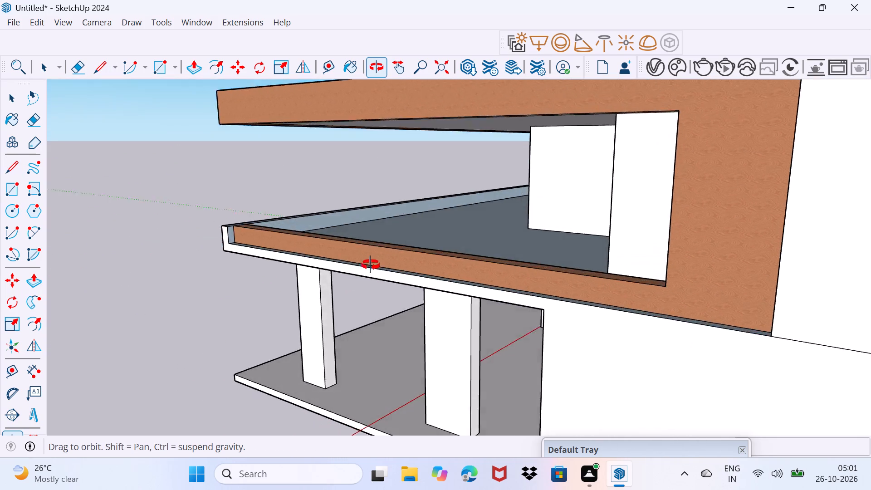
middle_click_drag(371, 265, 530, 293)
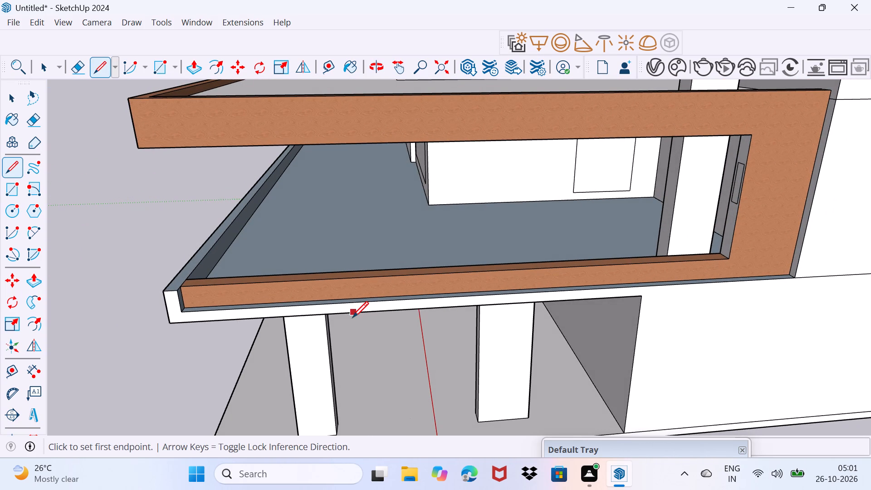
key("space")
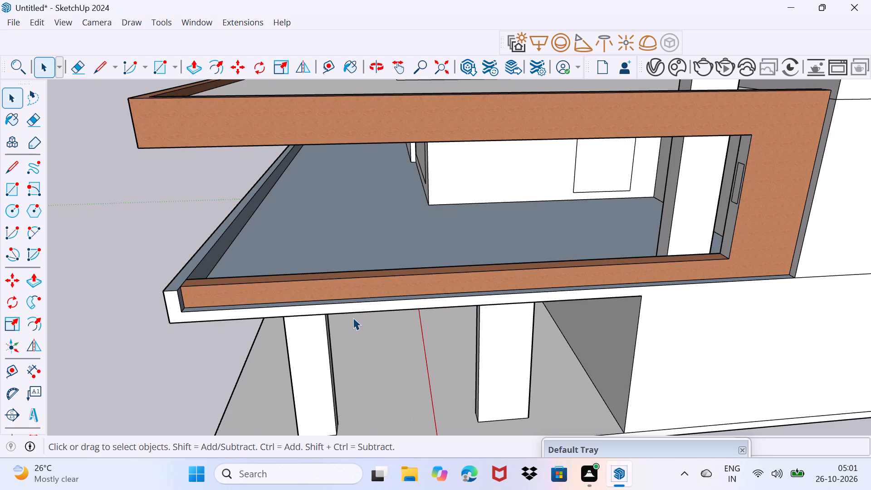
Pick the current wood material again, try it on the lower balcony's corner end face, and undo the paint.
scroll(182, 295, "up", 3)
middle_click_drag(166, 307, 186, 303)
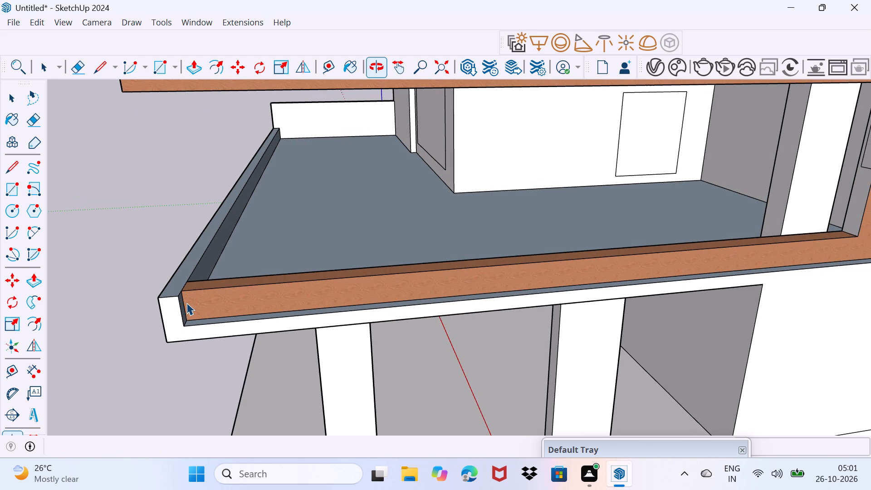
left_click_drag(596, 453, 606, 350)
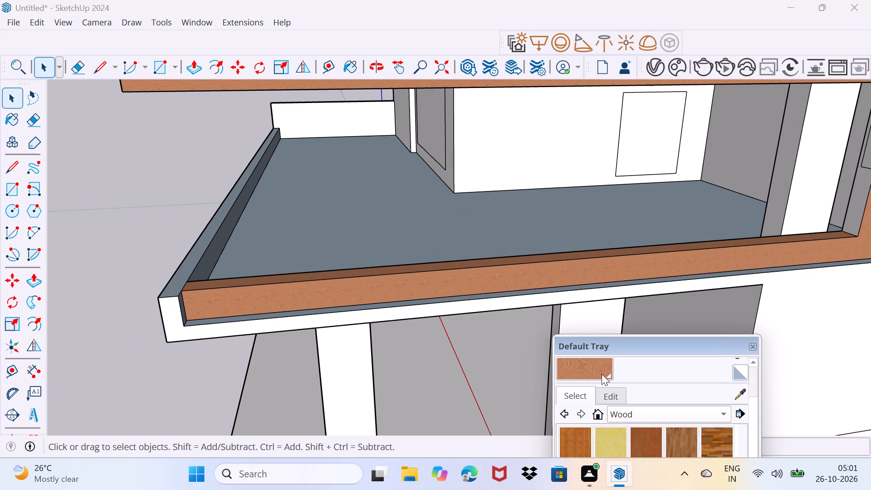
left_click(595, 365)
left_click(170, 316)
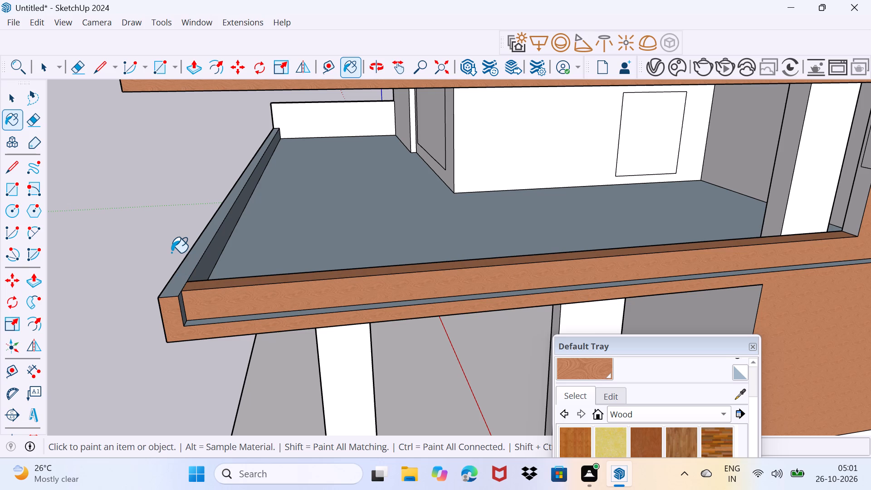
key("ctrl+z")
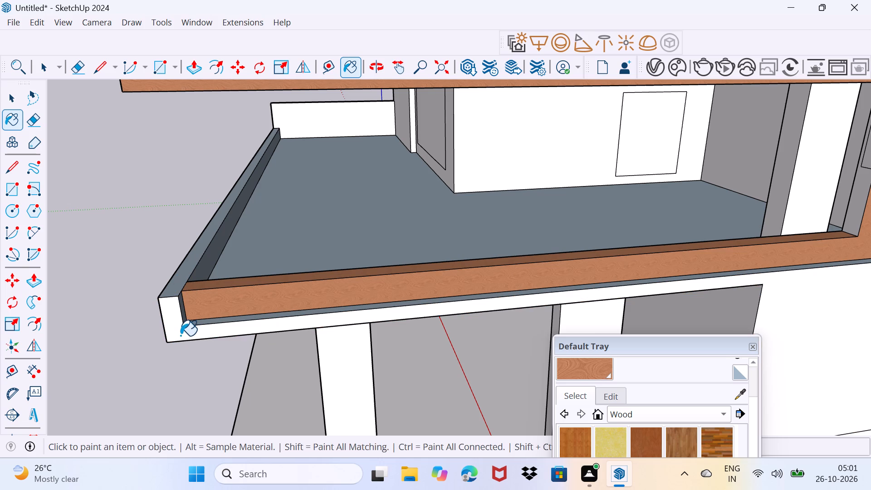
Draw a short line from the recessed rail's lower corner to the slab's bottom edge, separating the corner end face.
key("l")
left_click(181, 330)
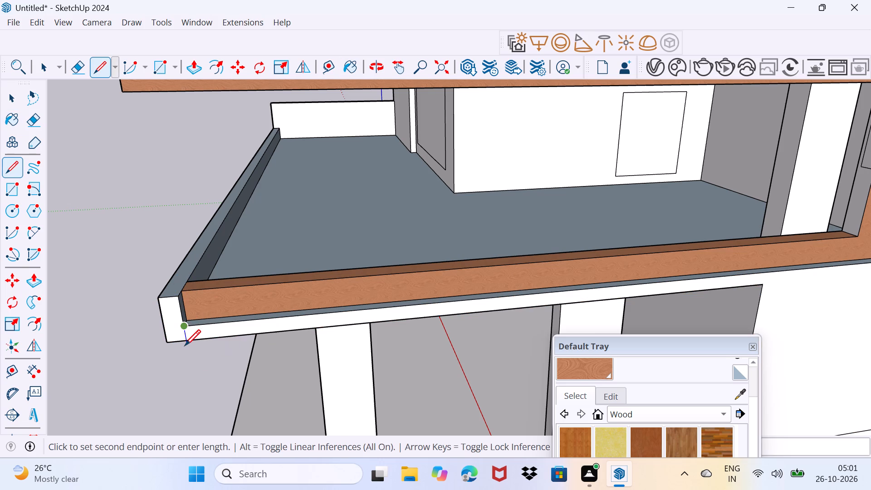
left_click(185, 344)
key("space")
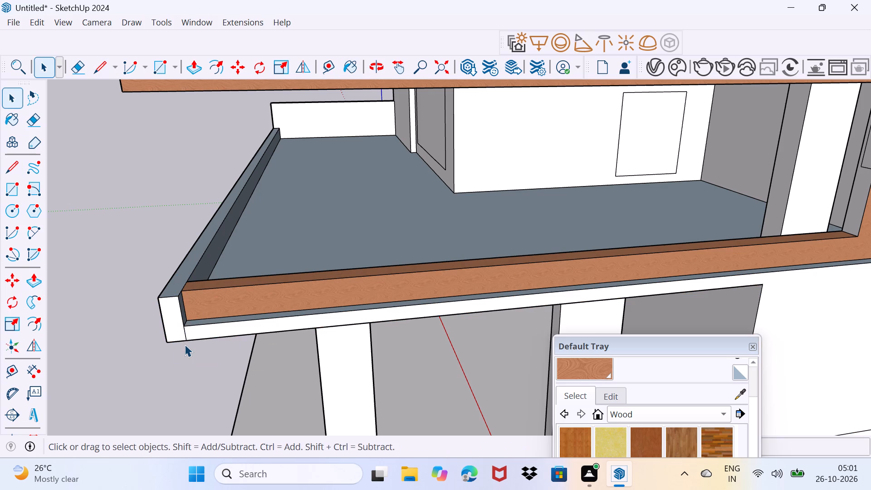
Push the separated corner end face of the lower balcony's front parapet inward, flush with the wood-painted side rail.
type("p")
left_click(170, 313)
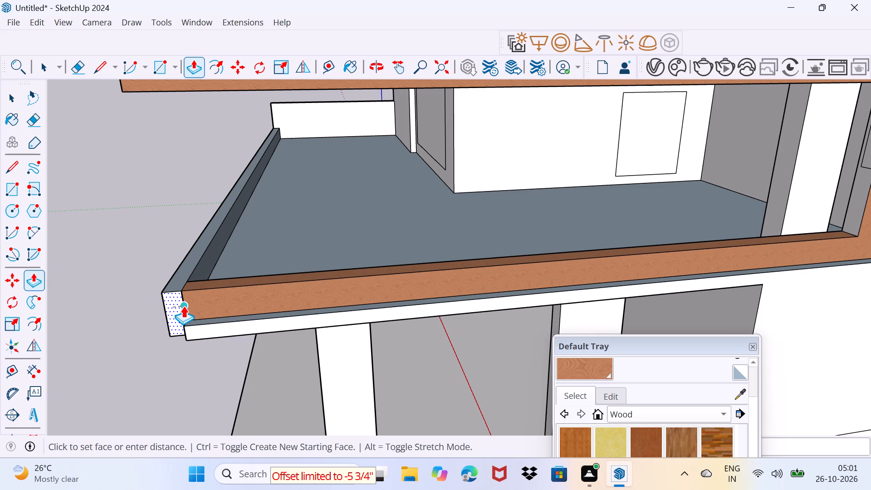
left_click(183, 306)
scroll(166, 332, "up", 4)
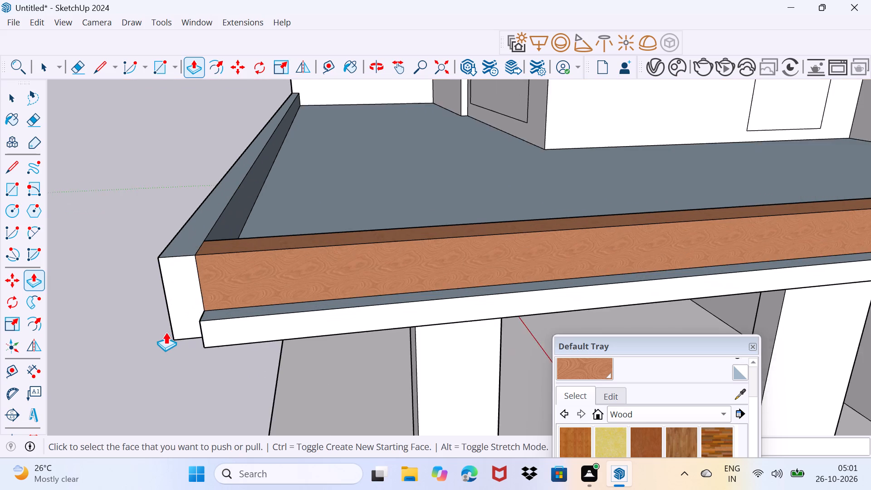
Draw a line across the lower balcony's white corner end face from the side rail's lower corner, separating its slab-depth portion.
middle_click_drag(166, 332, 264, 284)
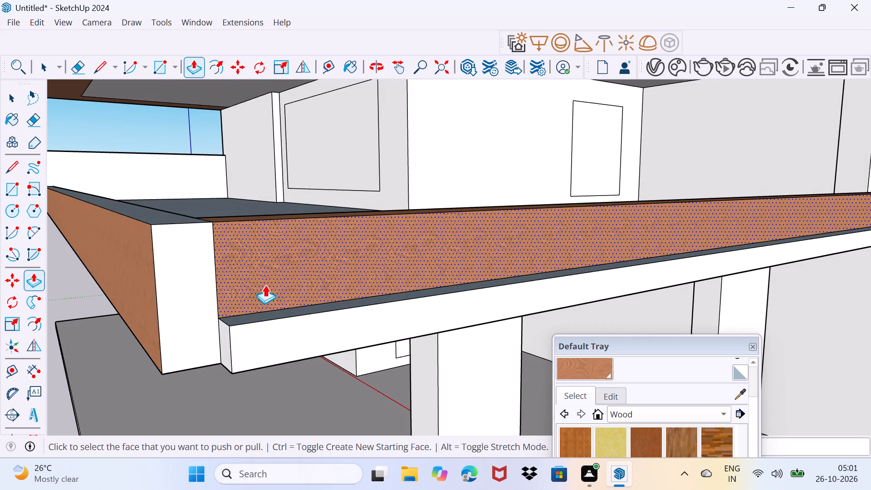
key("l")
left_click(216, 320)
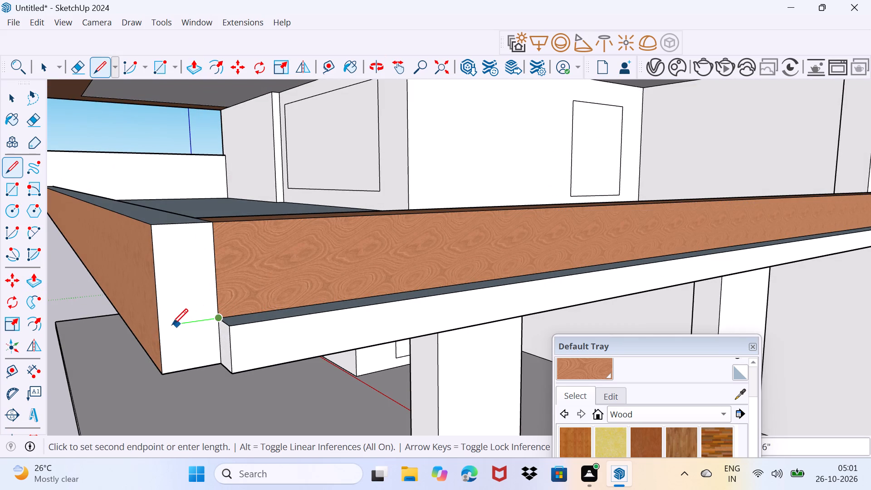
left_click(156, 326)
Pull the separated lower portion of the corner end face outward, flush with the side slab edge.
key("space")
left_click(182, 346)
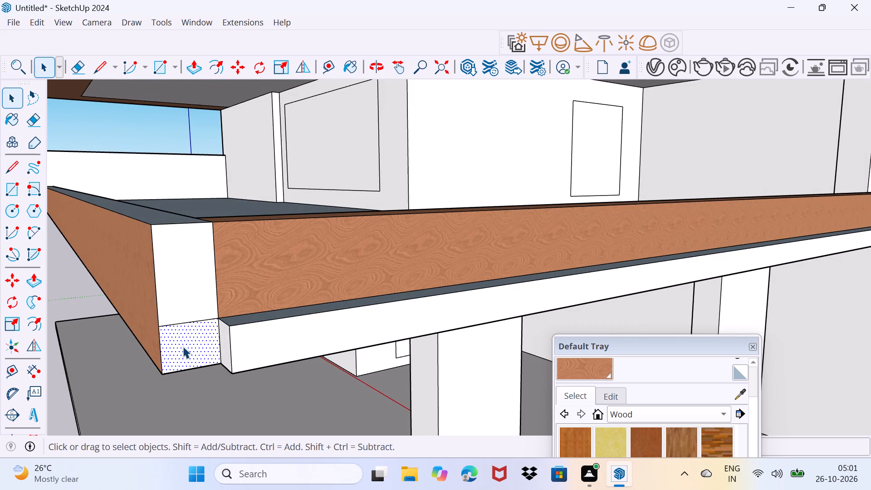
key("p")
left_click(183, 346)
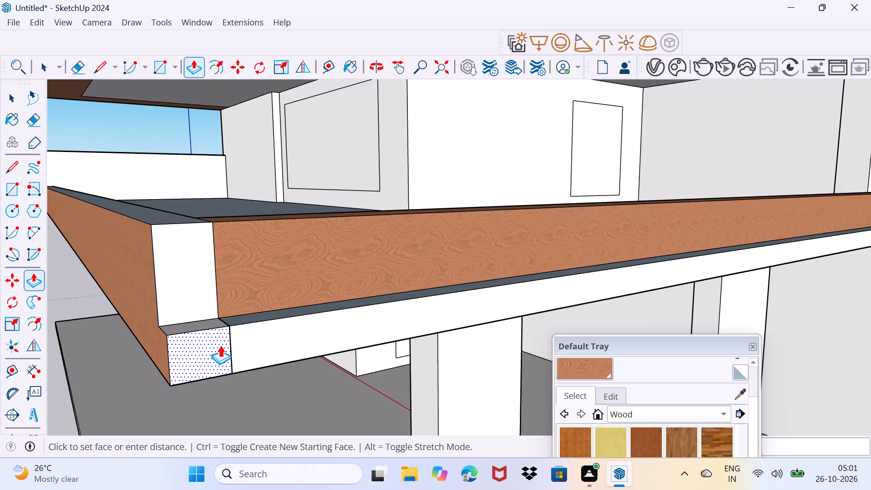
left_click(241, 338)
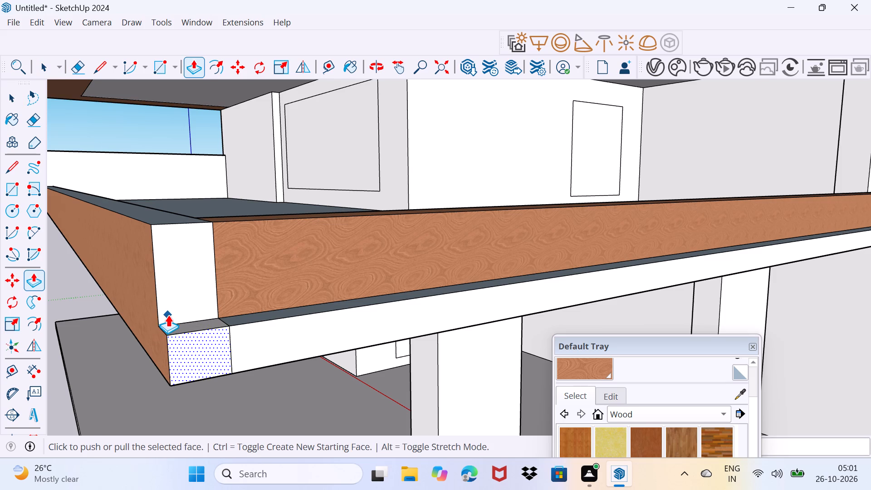
key("space")
left_click_drag(190, 358, 206, 326)
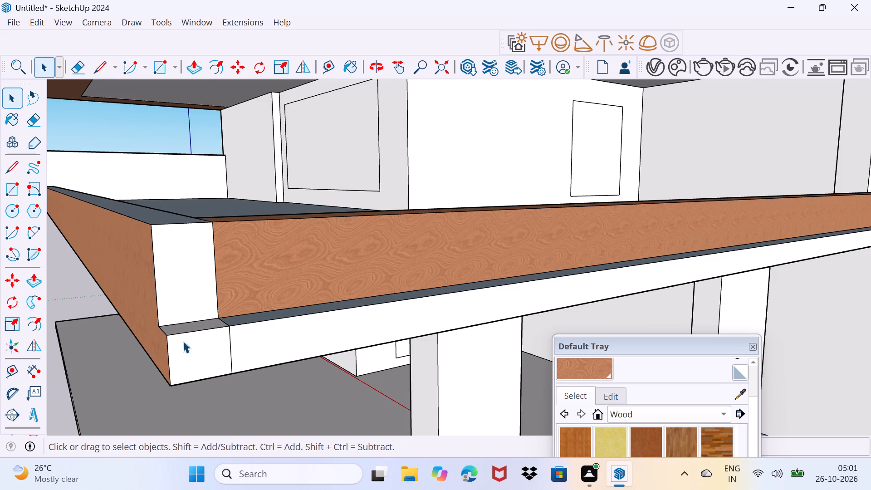
Erase the leftover edges between the extended corner piece and the balcony's slab, on the side and top.
key("e")
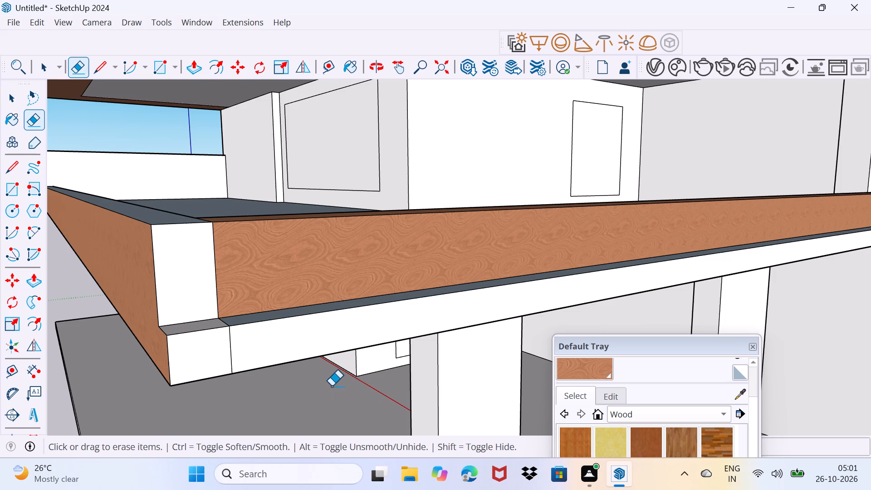
left_click_drag(235, 350, 229, 349)
left_click_drag(230, 323, 213, 323)
Paint the lower balcony's front parapet with the current wood on its corner end face, top and inner face.
left_click(576, 368)
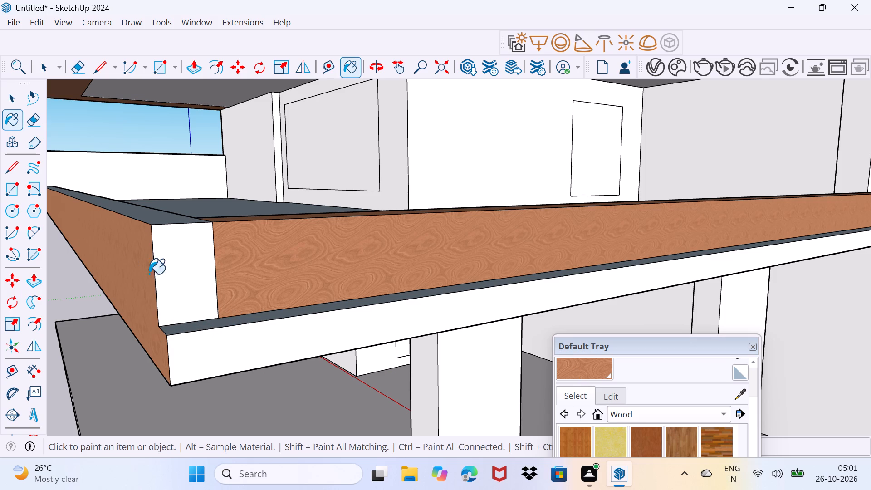
left_click(178, 278)
middle_click_drag(172, 201, 165, 205)
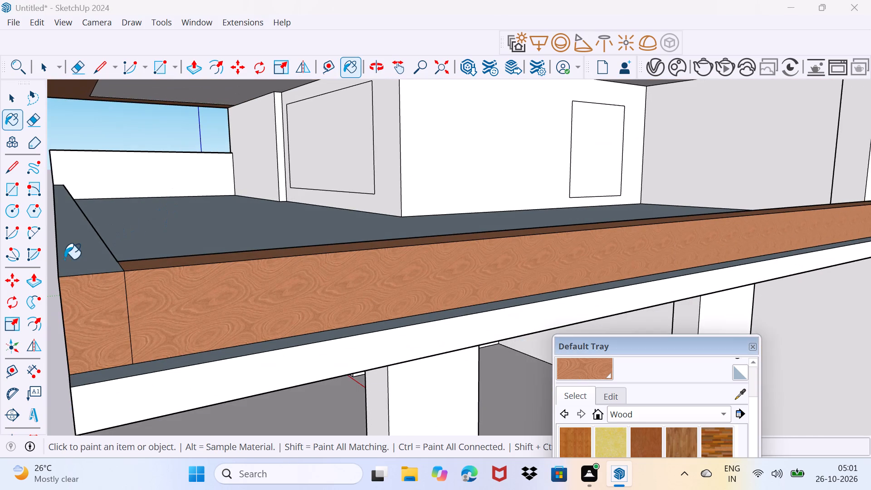
left_click(79, 259)
middle_click_drag(96, 270, 41, 325)
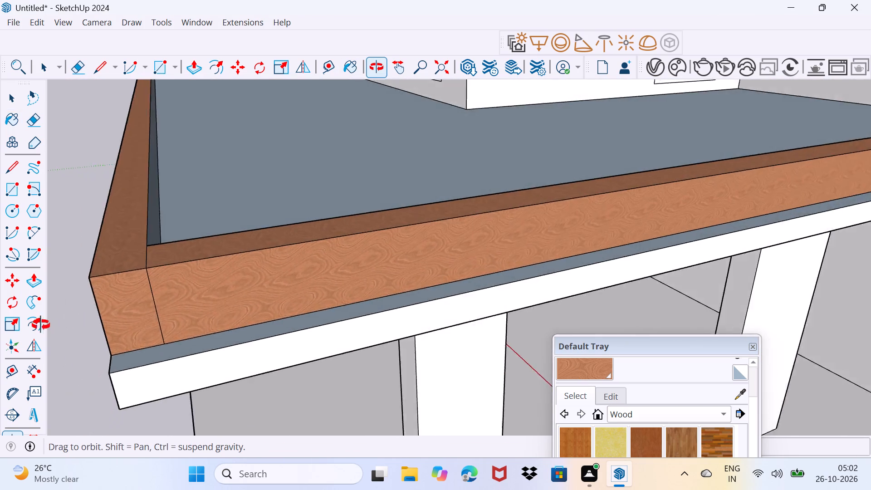
middle_click_drag(41, 325, 29, 318)
scroll(175, 207, "up", 2)
left_click(198, 214)
scroll(196, 216, "down", 3)
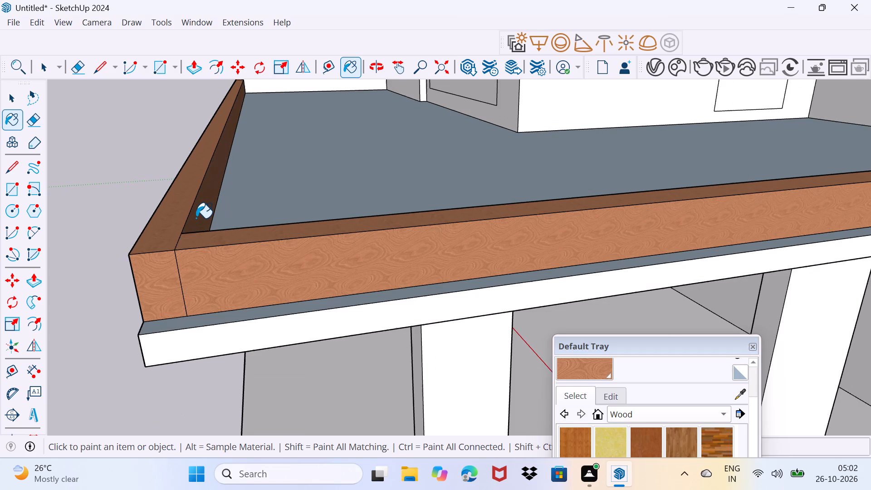
Paint the inner edge of the lower balcony's side frame upright and the side rail's inner face with the same wood.
scroll(196, 218, "down", 12)
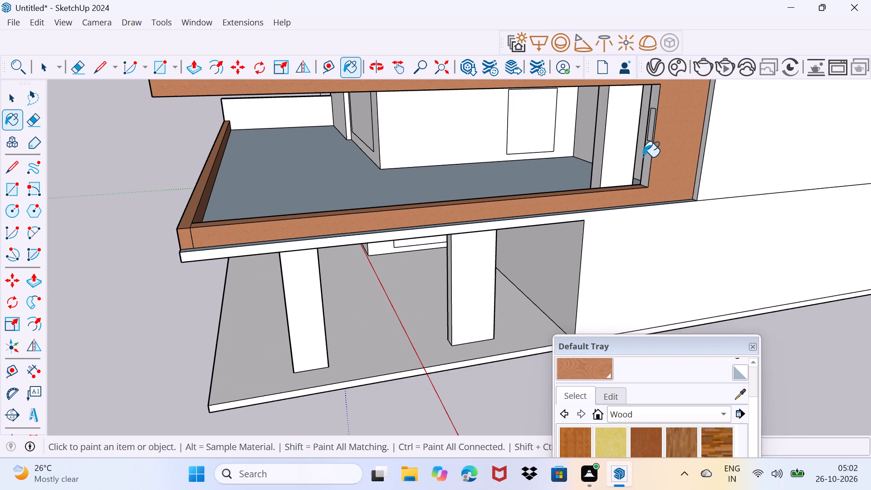
scroll(643, 158, "up", 6)
left_click(646, 180)
middle_click_drag(601, 199, 628, 211)
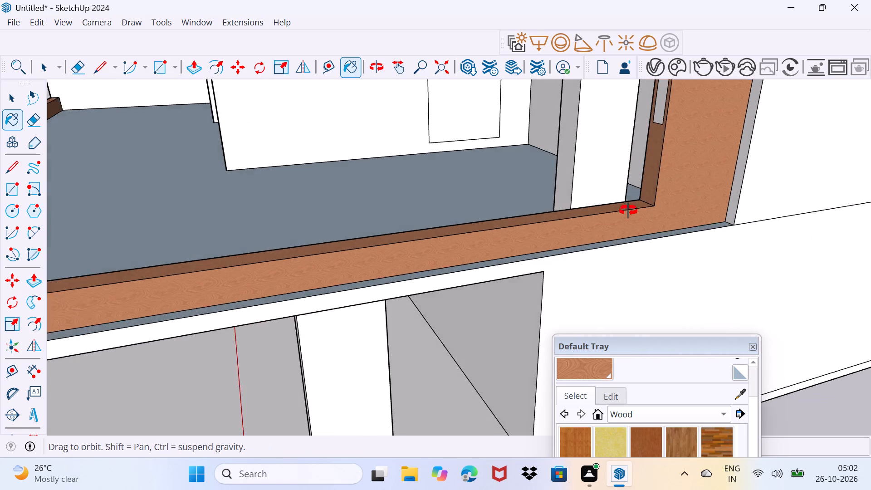
middle_click_drag(628, 211, 870, 184)
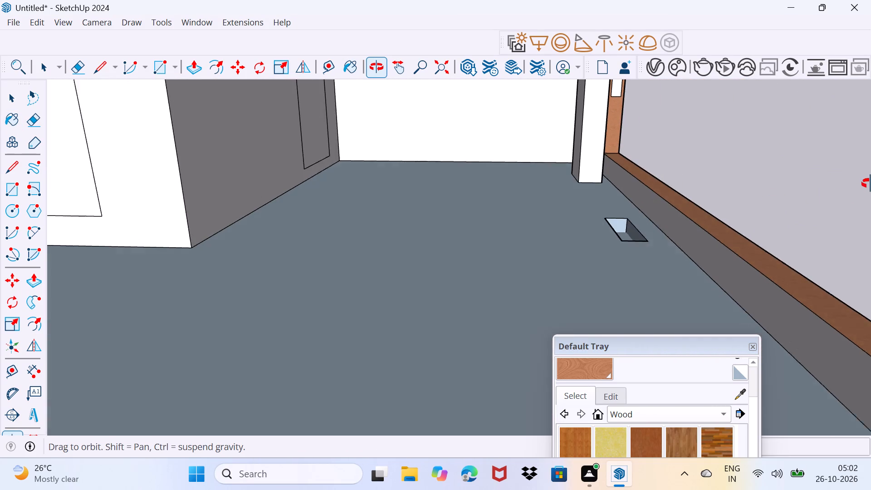
middle_click_drag(870, 184, 870, 183)
left_click(785, 277)
scroll(690, 272, "down", 9)
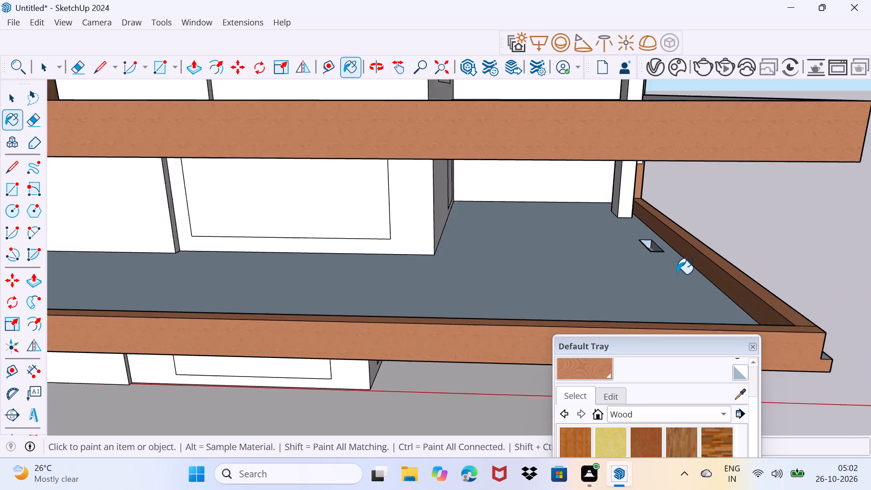
Paint the inner panel of the underside of the balcony above with the same wood.
scroll(677, 274, "down", 5)
scroll(184, 278, "down", 1)
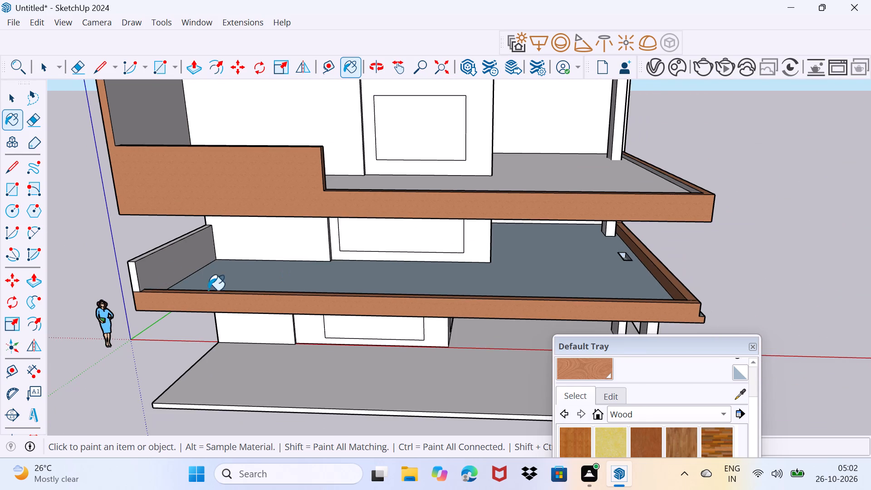
middle_click_drag(264, 282, 276, 167)
left_click(325, 171)
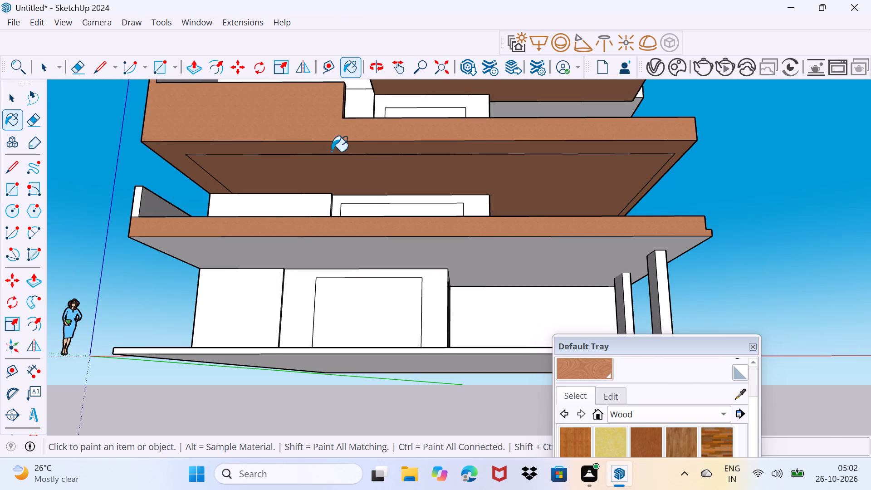
Paint the tall fin wall's inner face with the same wood.
middle_click_drag(333, 146, 299, 291)
middle_click_drag(341, 249, 338, 136)
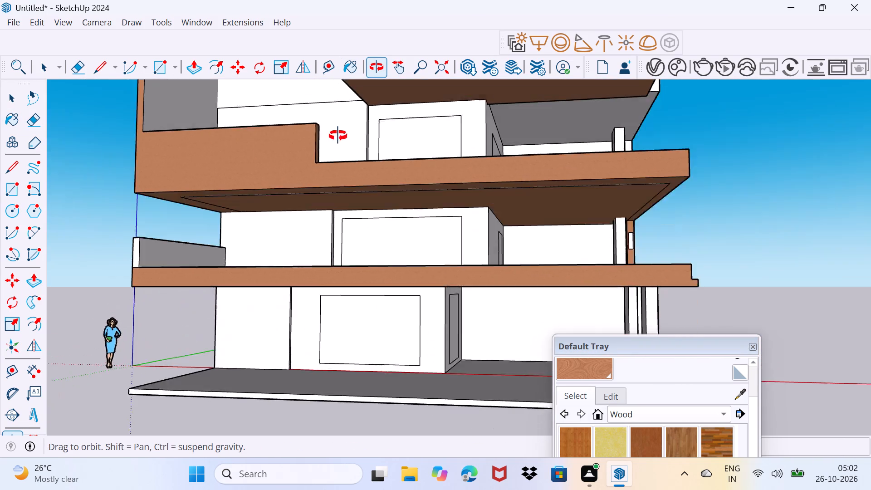
middle_click_drag(338, 136, 317, 197)
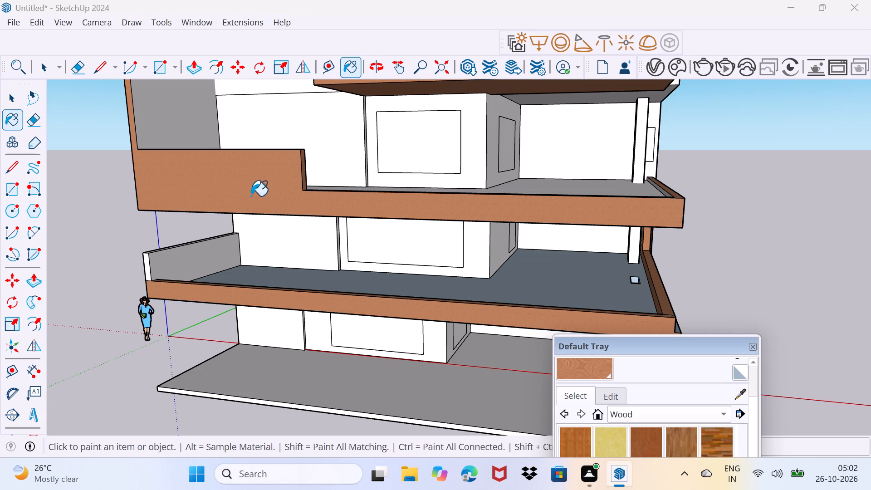
left_click(152, 121)
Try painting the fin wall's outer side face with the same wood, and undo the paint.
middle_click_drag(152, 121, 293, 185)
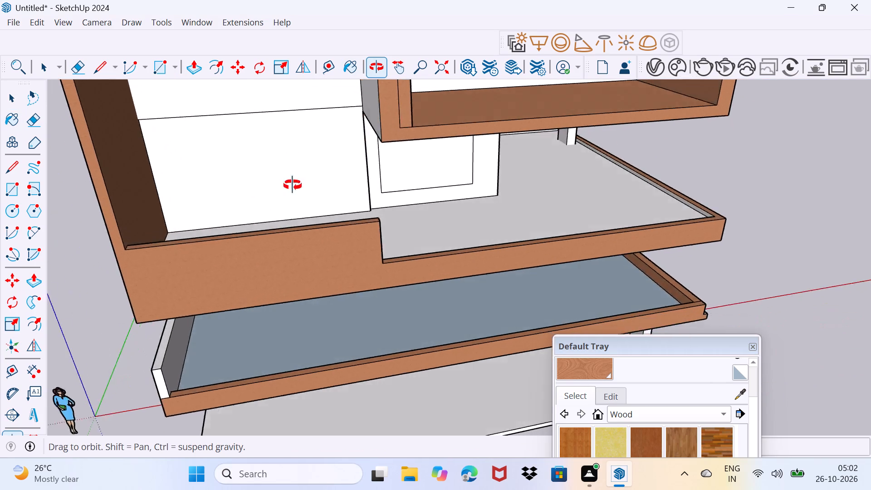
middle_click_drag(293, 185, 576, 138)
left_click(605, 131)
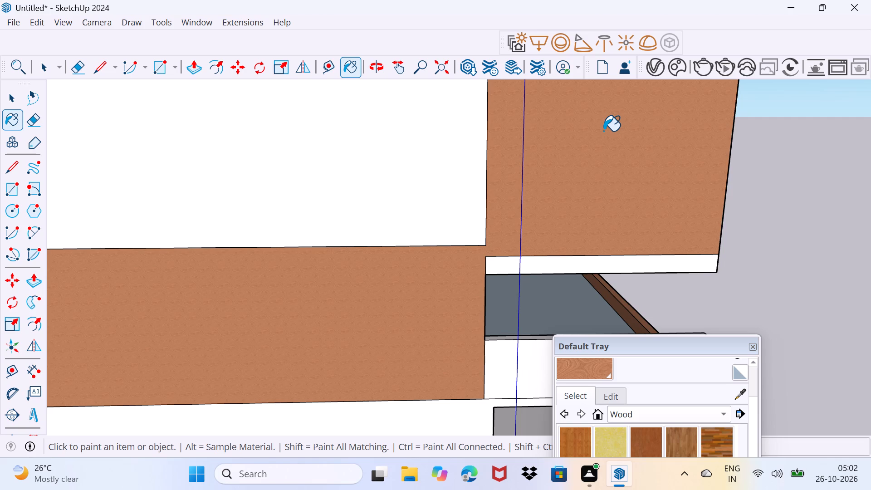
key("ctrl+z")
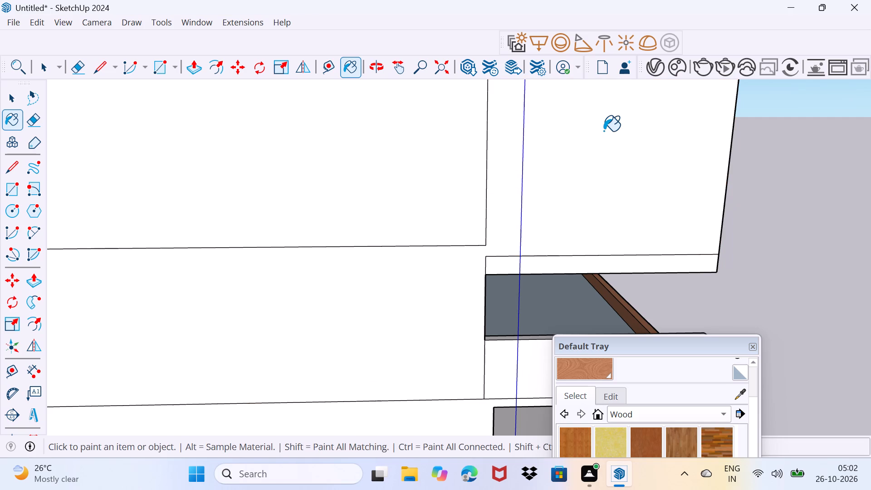
Leave the Paint Bucket and move the Default Tray down out of the way of the model.
scroll(602, 131, "down", 5)
scroll(541, 206, "down", 9)
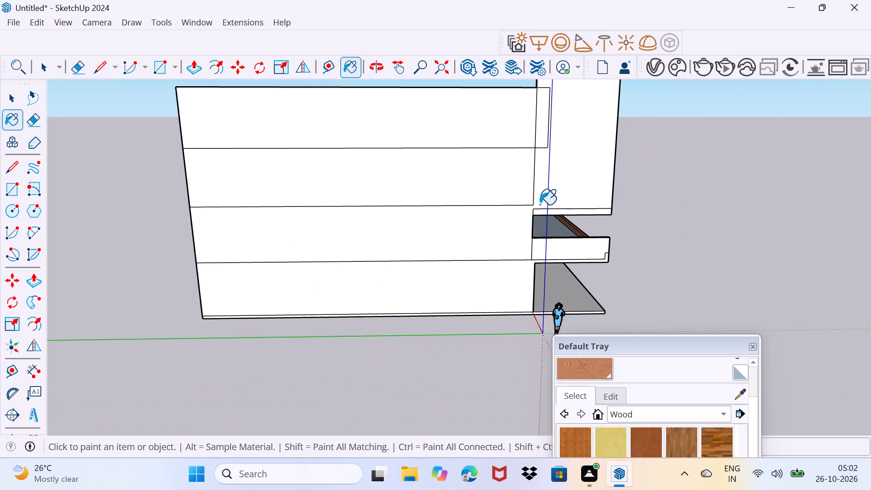
scroll(540, 205, "down", 2)
middle_click_drag(559, 203, 127, 206)
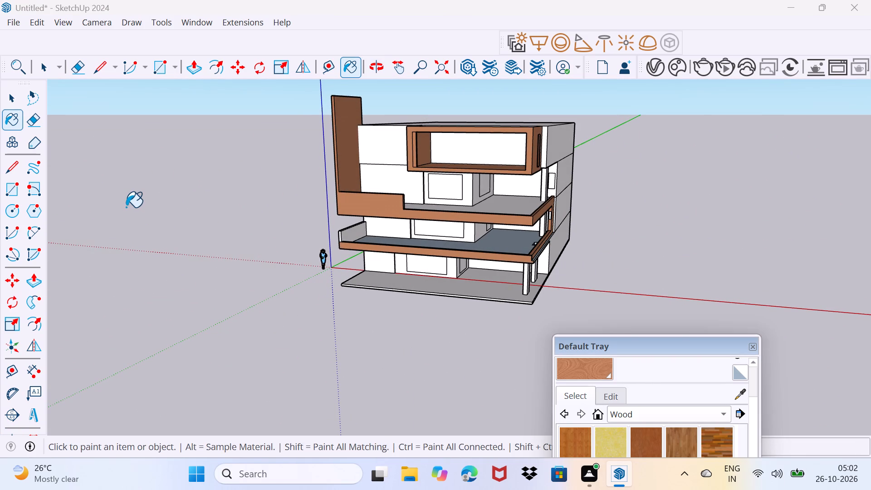
key("space")
middle_click_drag(298, 167, 274, 224, "shift")
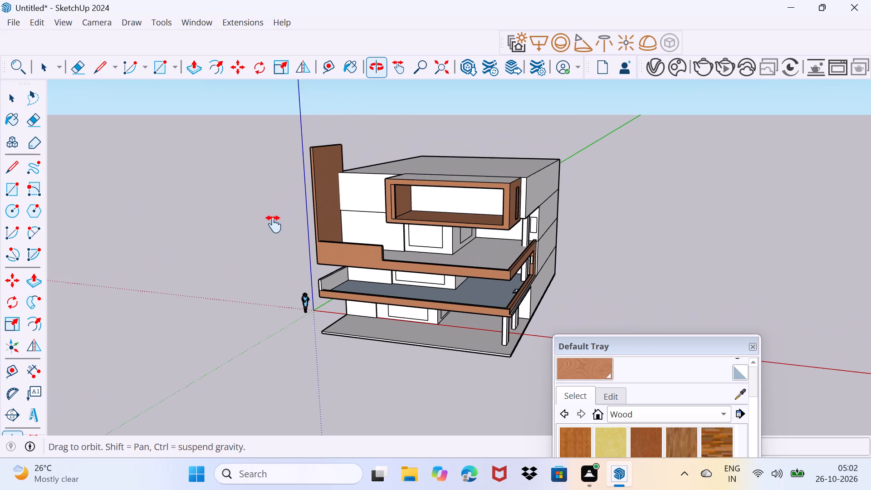
middle_click_drag(274, 224, 274, 225, "shift")
left_click_drag(662, 349, 599, 457)
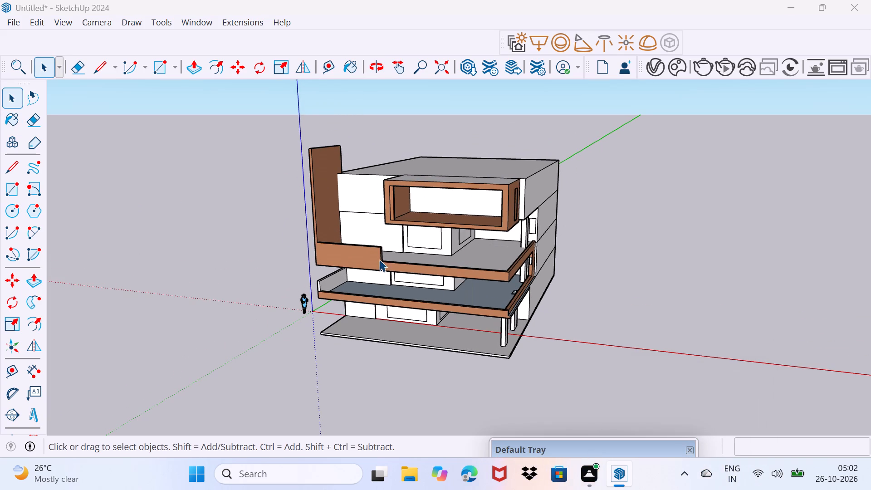
Copy the short roof edge beside the fin wall back about 2' 1 3/4" to the box frame's rear corner.
scroll(379, 244, "up", 4)
middle_click_drag(377, 210, 401, 171)
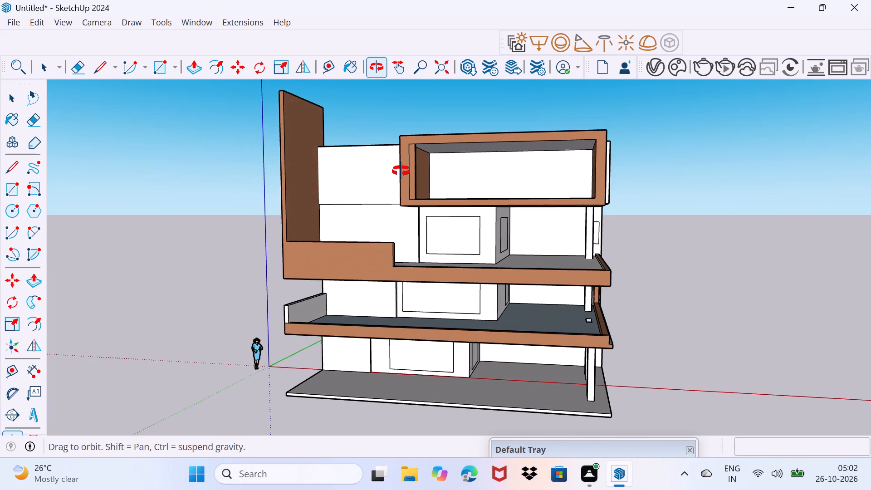
middle_click_drag(401, 171, 329, 228)
middle_click_drag(328, 177, 323, 206)
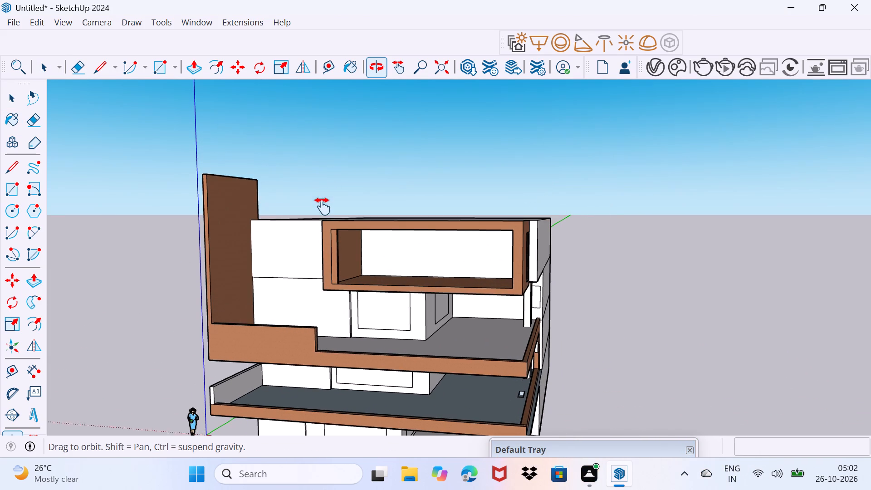
middle_click_drag(323, 206, 323, 207)
middle_click_drag(235, 194, 241, 201)
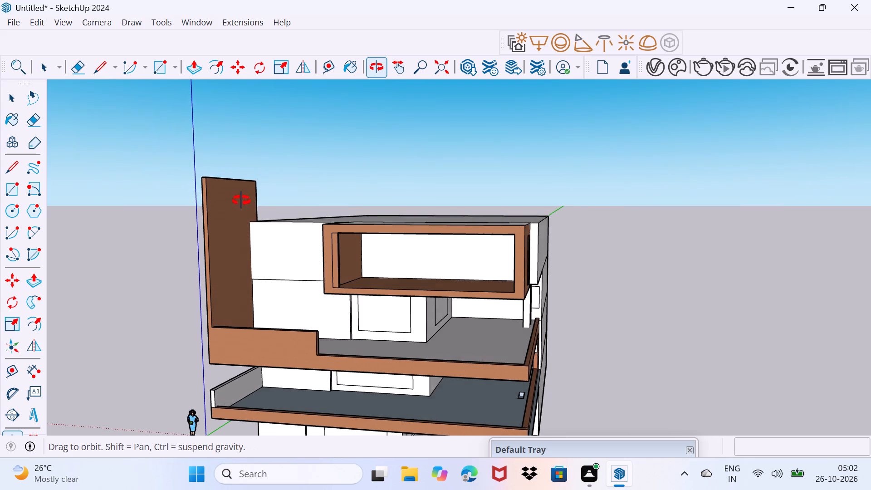
middle_click_drag(241, 201, 242, 201)
middle_click_drag(242, 200, 256, 197)
scroll(276, 214, "up", 3)
middle_click_drag(329, 216, 130, 309)
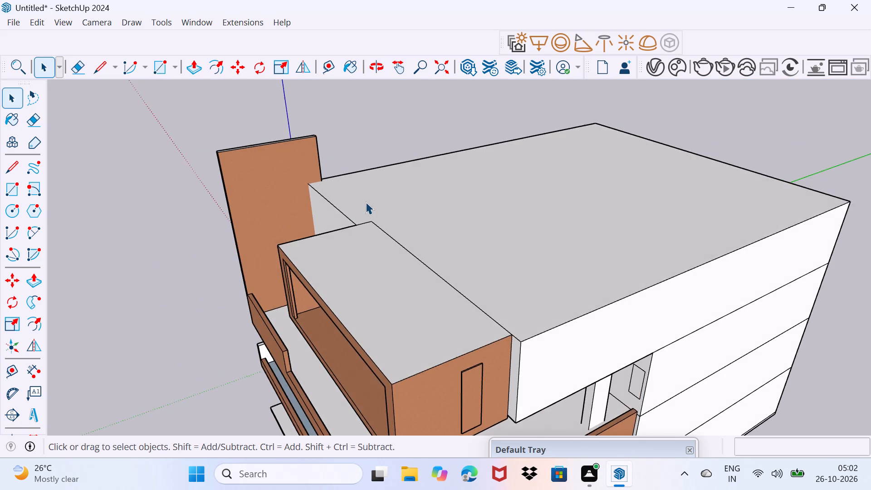
scroll(364, 198, "up", 3)
left_click(347, 235)
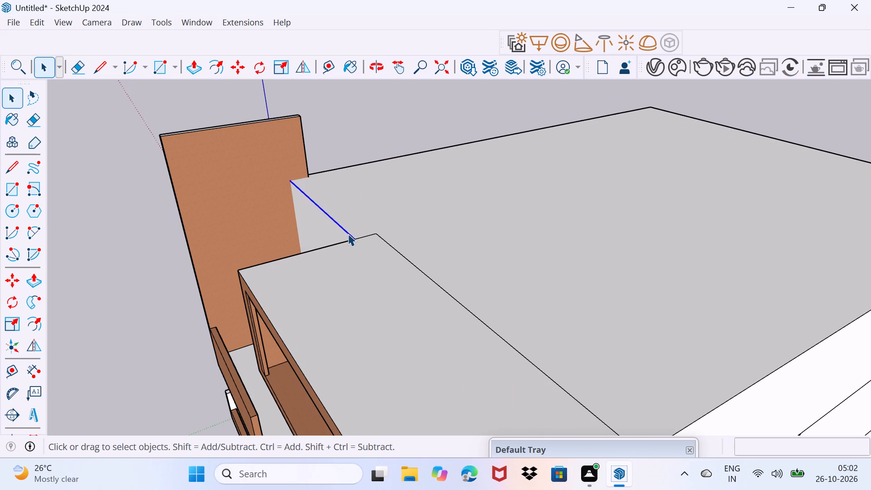
key("m")
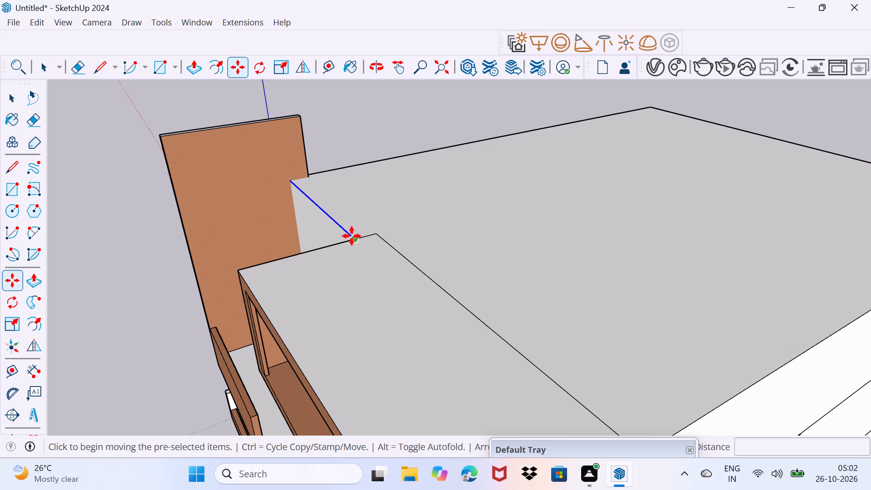
left_click(352, 238)
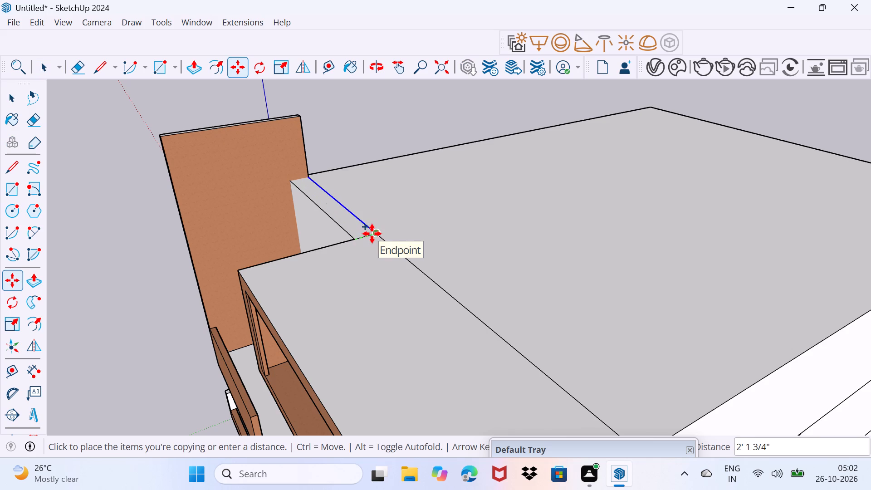
left_click(372, 234)
key("space")
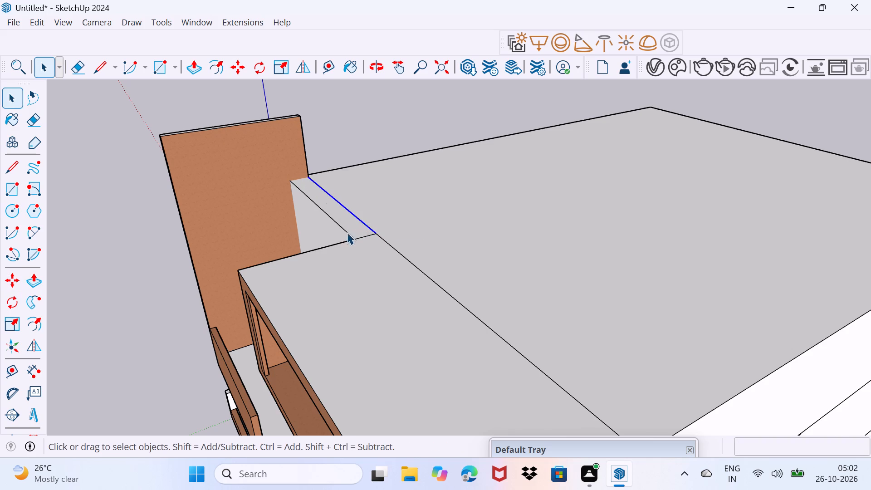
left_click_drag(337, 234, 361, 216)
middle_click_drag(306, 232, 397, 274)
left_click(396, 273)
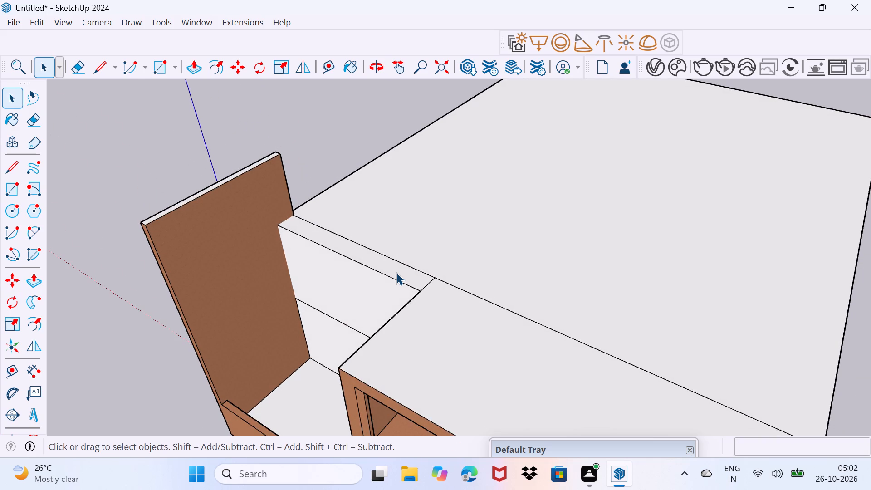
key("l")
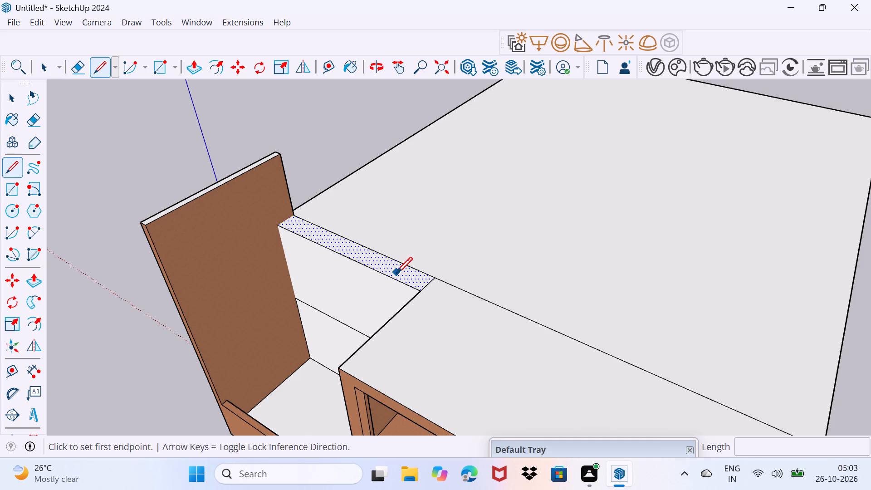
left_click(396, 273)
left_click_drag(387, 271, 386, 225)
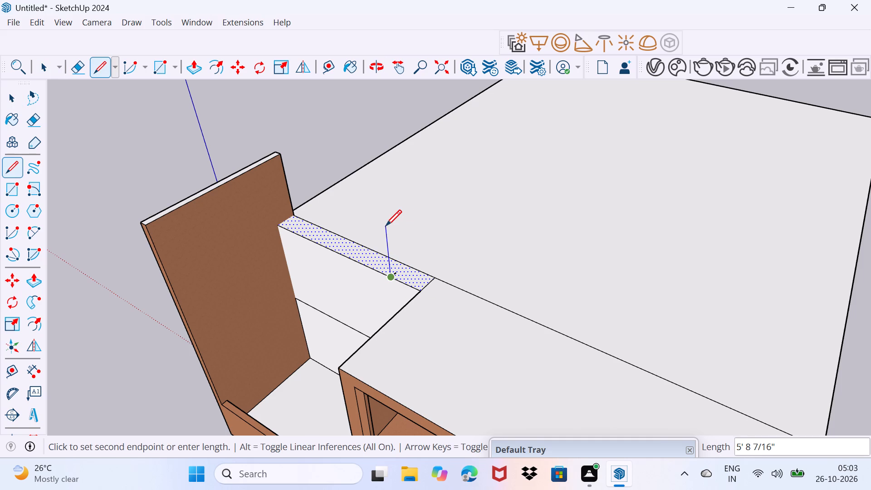
Push/Pull the narrow roof strip beside the fin wall up 7' 11/16", flush with the fin wall's top.
key("p")
left_click(384, 260)
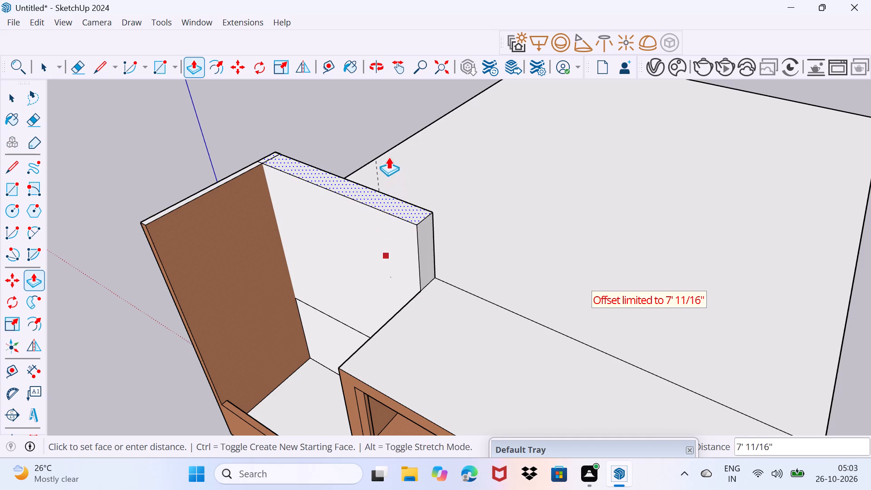
left_click(334, 88)
Push/Pull the new cross wall's top face further up by about 7' 10", above the fin wall.
left_click(345, 191)
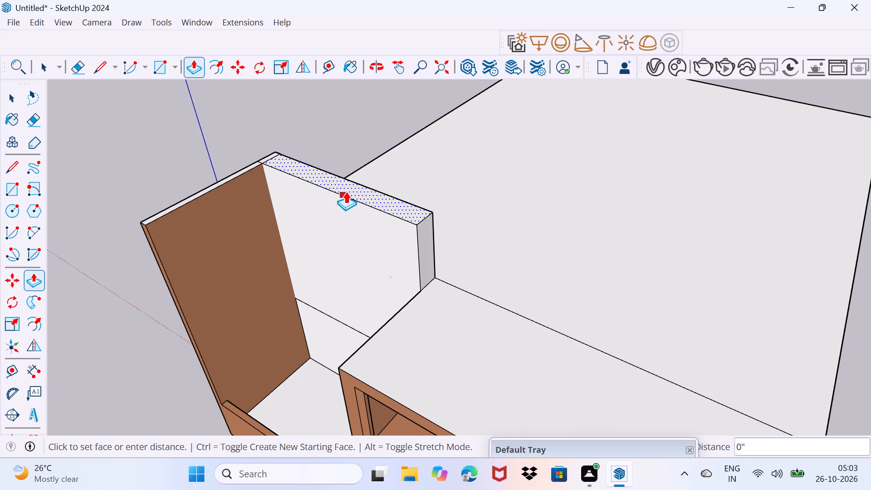
left_click_drag(345, 179, 345, 114)
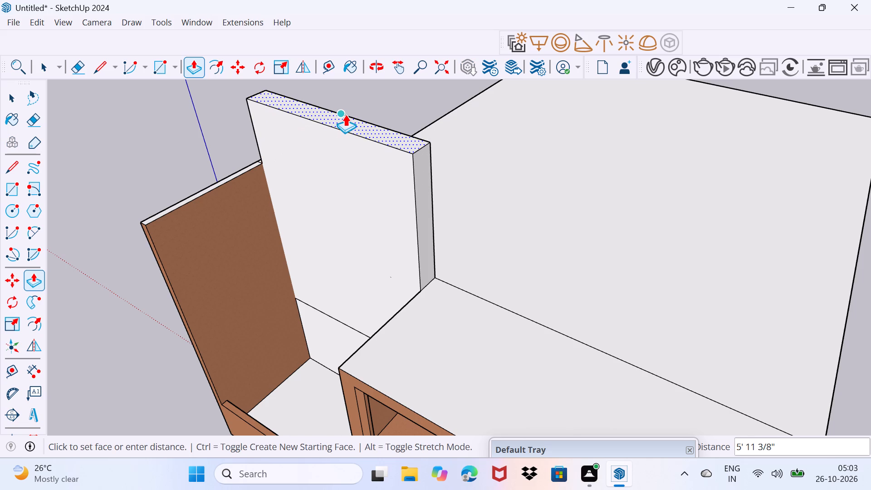
left_click_drag(345, 114, 345, 96)
left_click(345, 96)
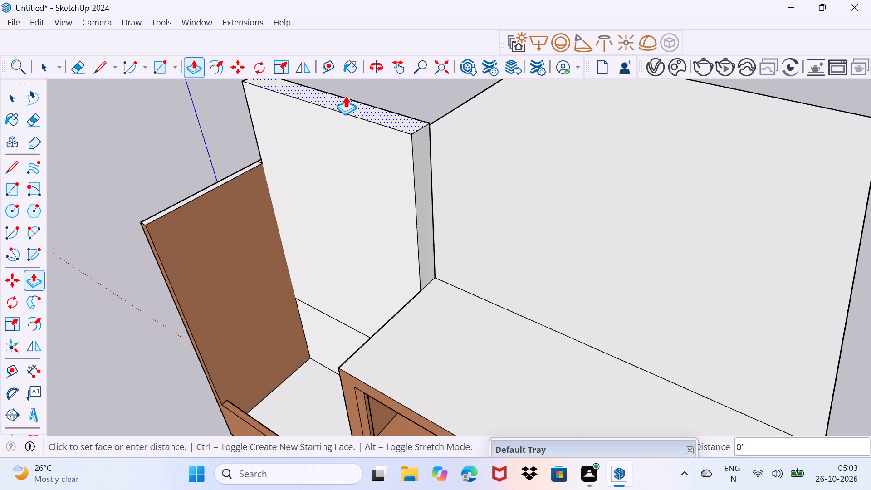
key("space")
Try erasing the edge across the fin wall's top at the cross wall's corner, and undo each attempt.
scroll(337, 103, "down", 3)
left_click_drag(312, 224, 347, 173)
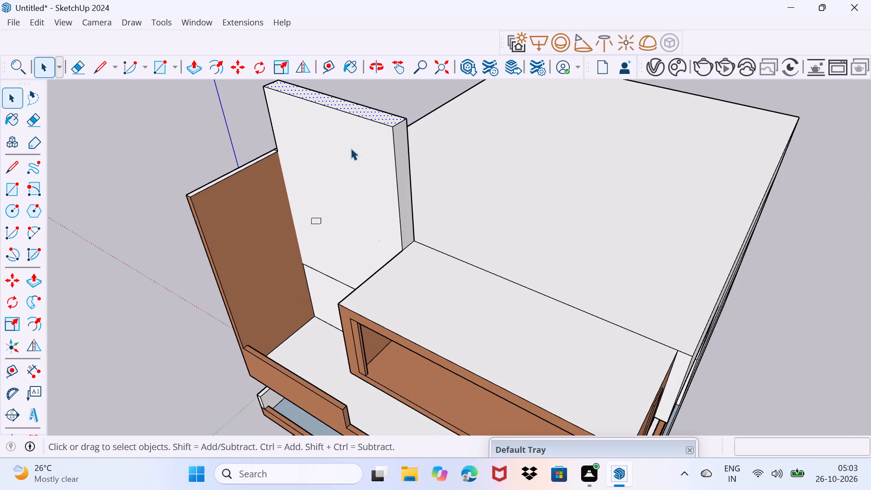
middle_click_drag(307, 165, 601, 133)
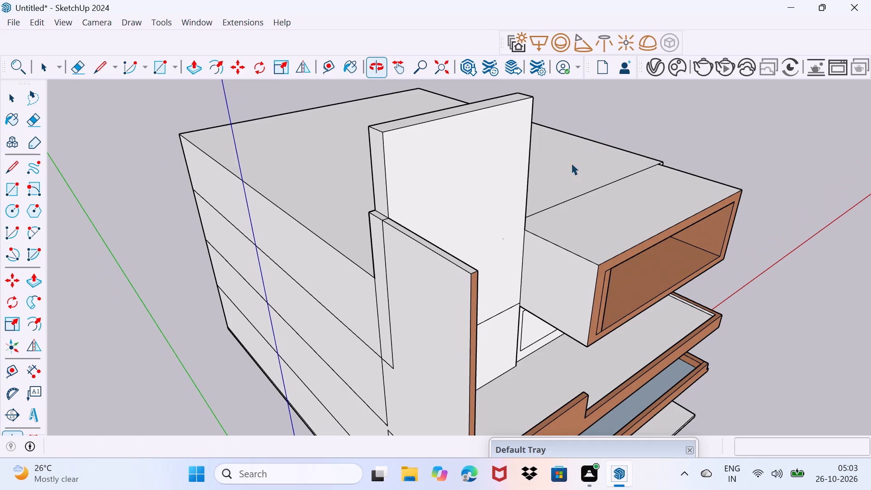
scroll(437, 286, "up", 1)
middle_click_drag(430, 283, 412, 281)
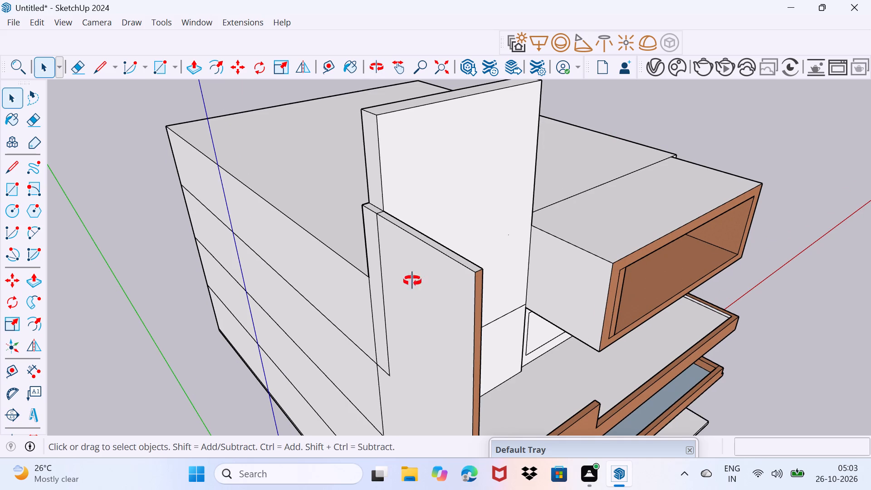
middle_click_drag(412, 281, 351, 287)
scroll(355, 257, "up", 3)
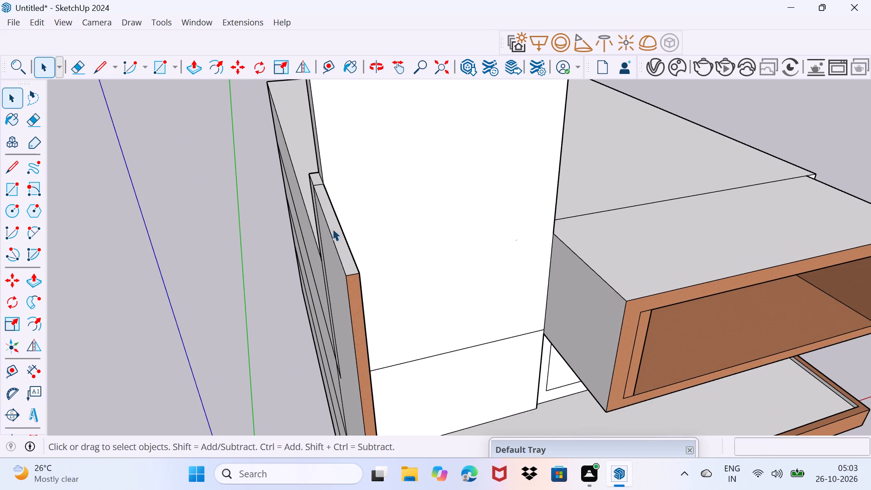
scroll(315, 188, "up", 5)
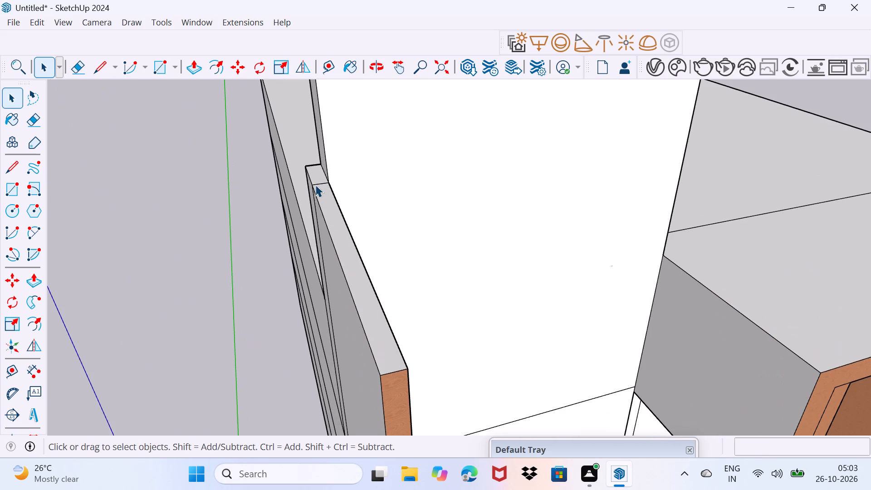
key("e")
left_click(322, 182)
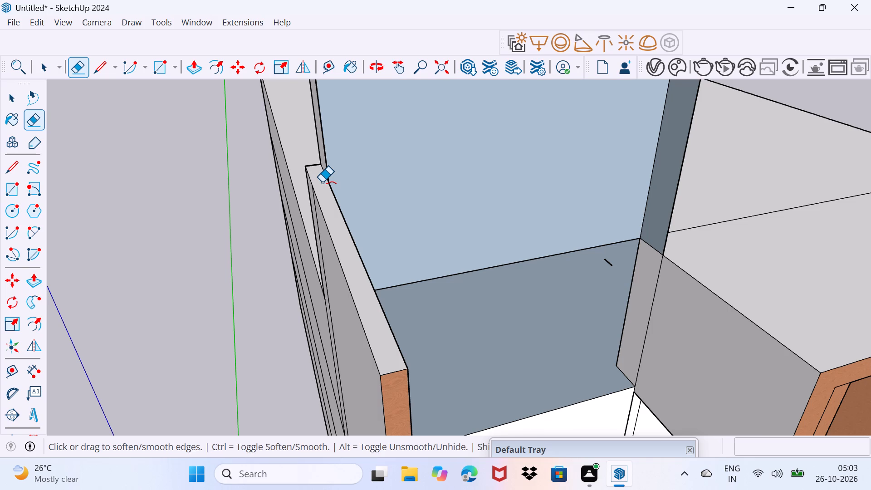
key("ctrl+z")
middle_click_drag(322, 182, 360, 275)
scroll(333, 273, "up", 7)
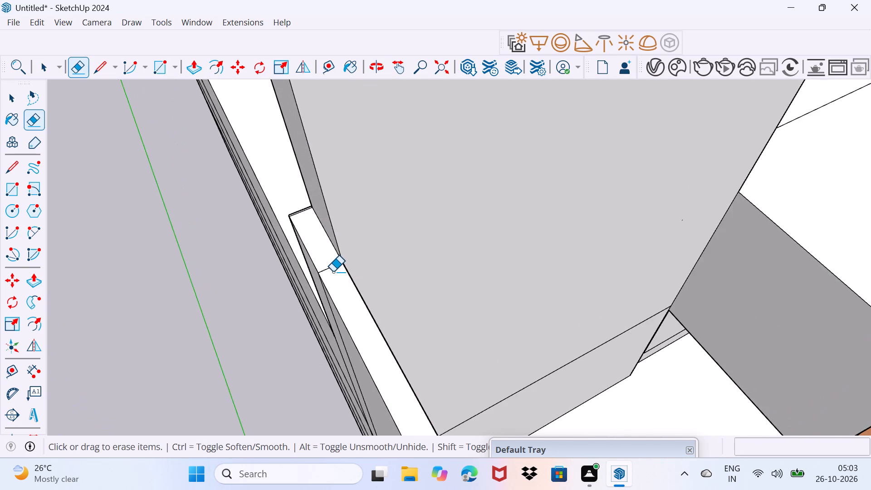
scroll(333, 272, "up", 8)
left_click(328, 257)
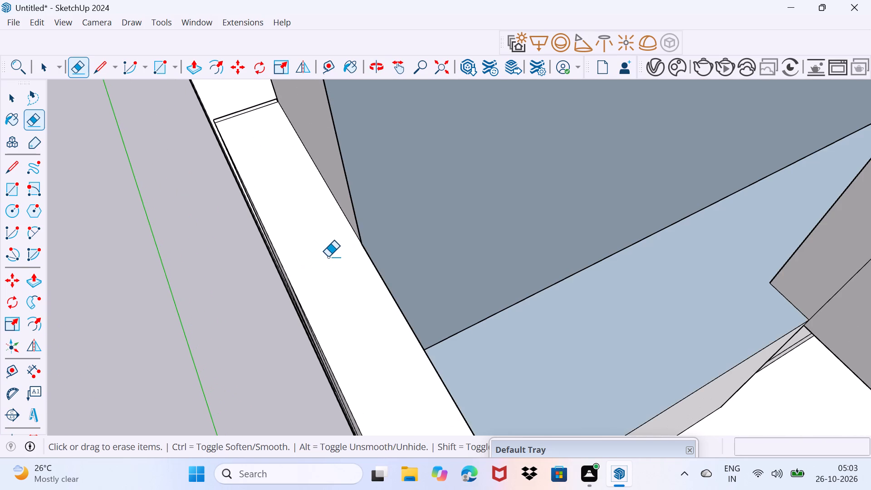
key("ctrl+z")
Erase the redundant edge across the fin wall's top close to its rear end.
scroll(328, 257, "down", 7)
middle_click_drag(290, 220, 438, 234)
scroll(306, 289, "up", 6)
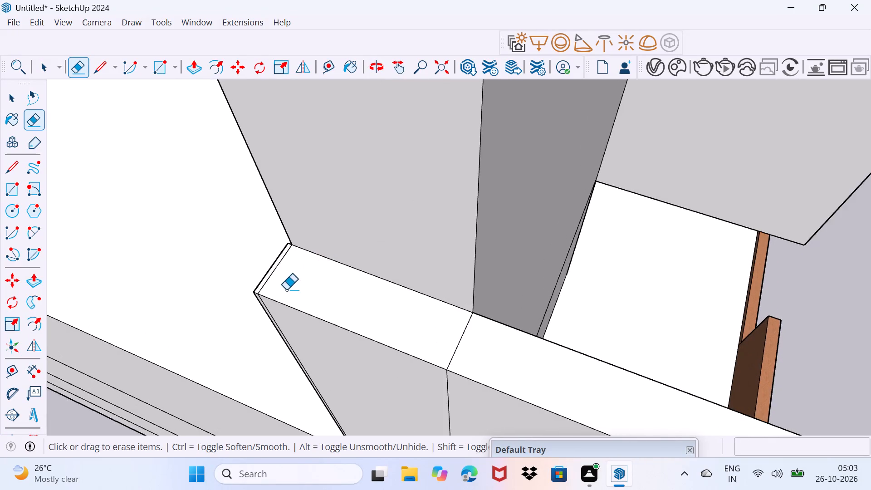
scroll(286, 290, "up", 8)
left_click(235, 268)
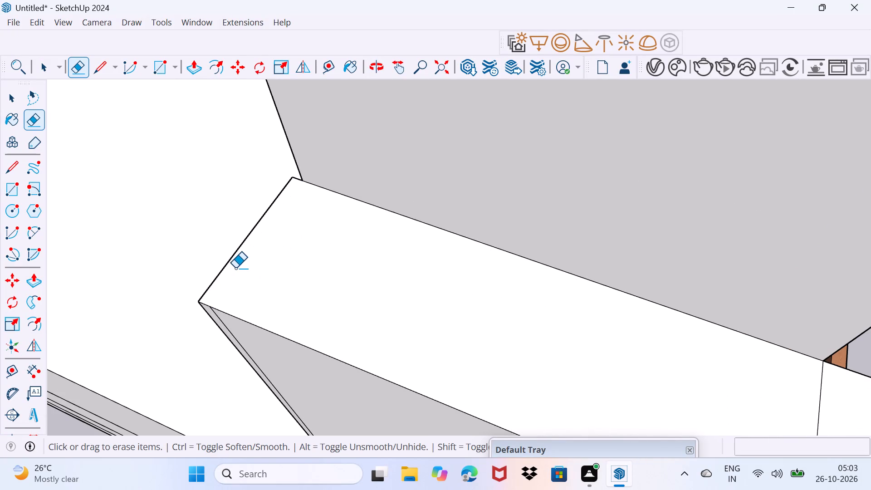
scroll(235, 268, "down", 20)
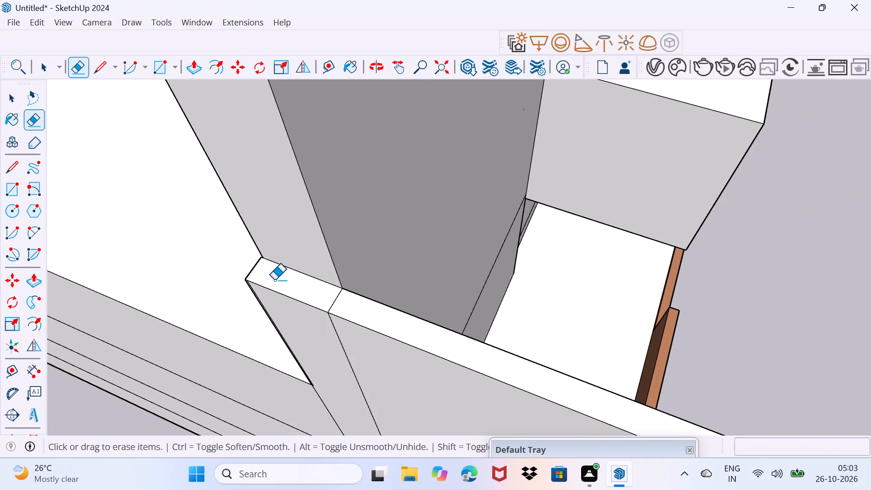
scroll(274, 280, "down", 4)
key("space")
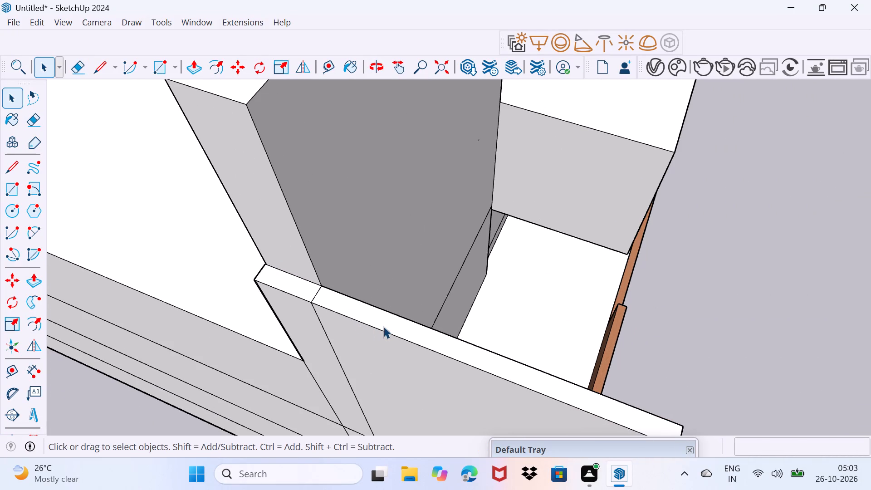
Push/Pull the fin wall's long top face up 7' 10 1/8" to the level of the cross wall's top.
left_click(384, 326)
key("p")
left_click(384, 326)
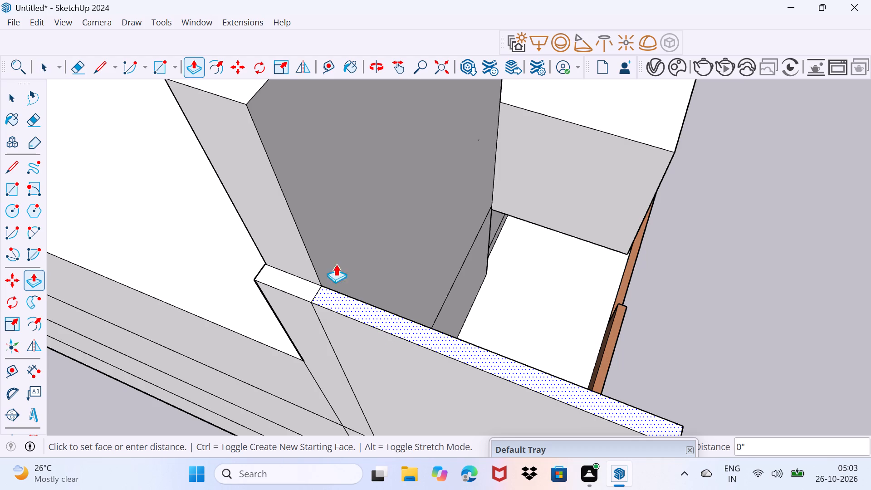
scroll(234, 138, "down", 1)
middle_click_drag(235, 139, 331, 198)
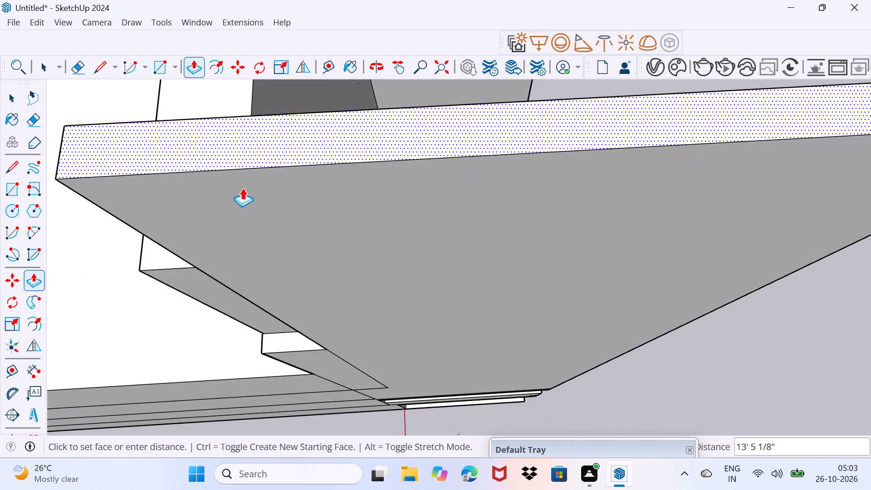
left_click(165, 270)
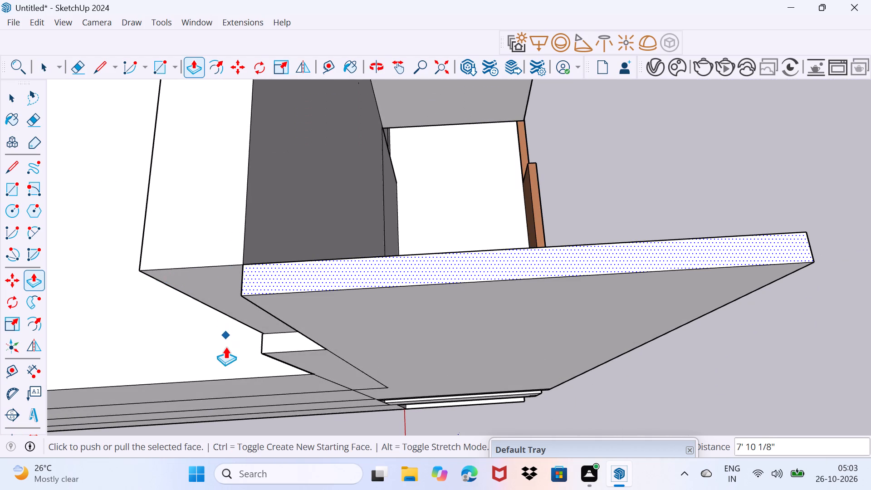
scroll(254, 346, "up", 4)
key("Escape")
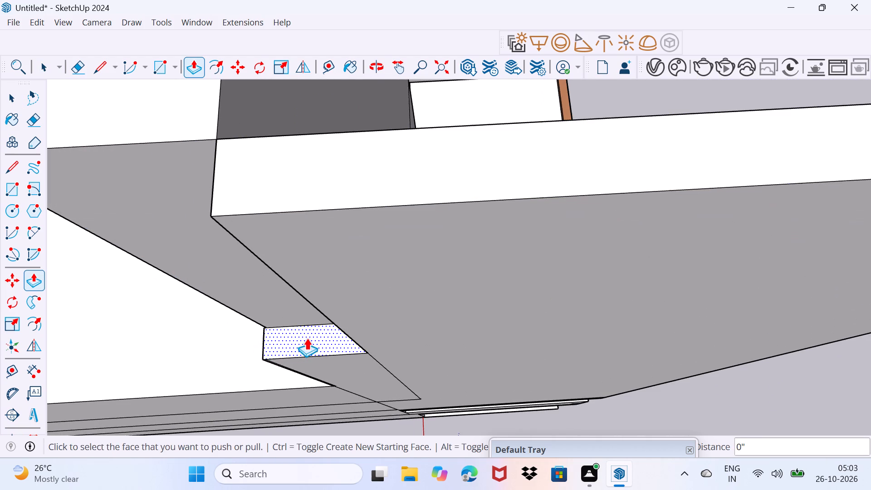
Push/Pull the remaining low top face at the fin wall's rear end up 7' 10 1/8", level with the rest.
left_click(309, 338)
left_click(169, 122)
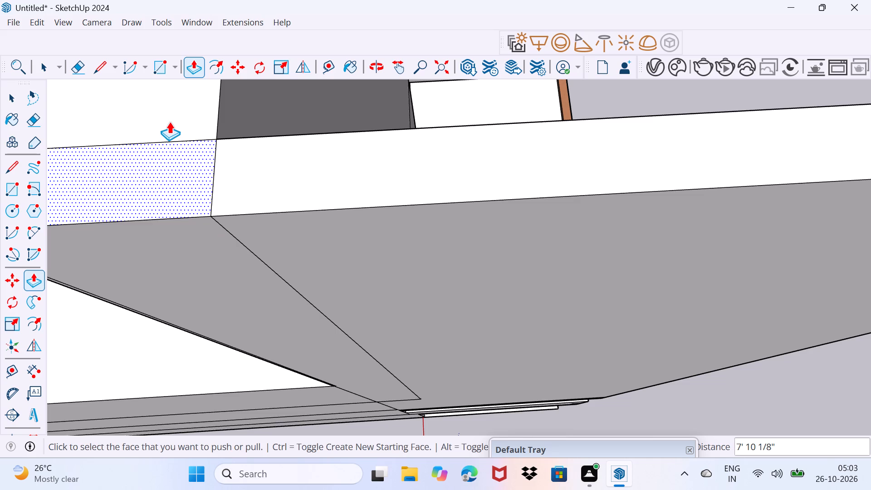
key("space")
left_click_drag(169, 143, 178, 117)
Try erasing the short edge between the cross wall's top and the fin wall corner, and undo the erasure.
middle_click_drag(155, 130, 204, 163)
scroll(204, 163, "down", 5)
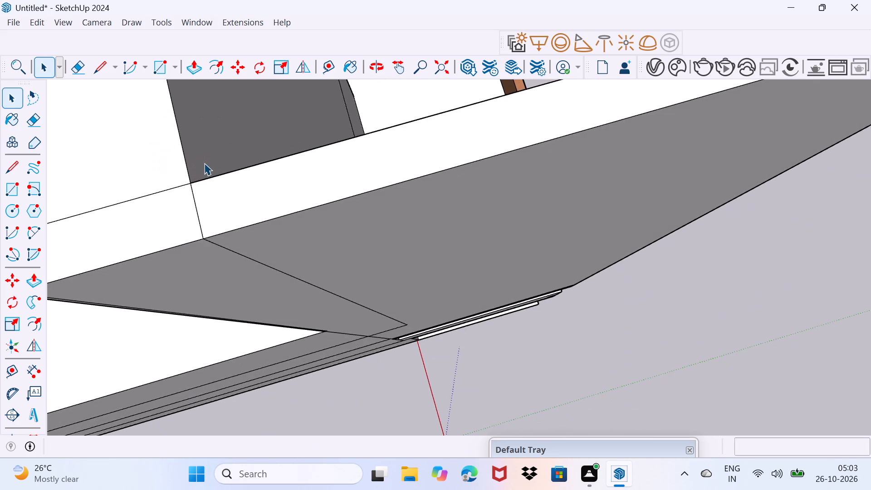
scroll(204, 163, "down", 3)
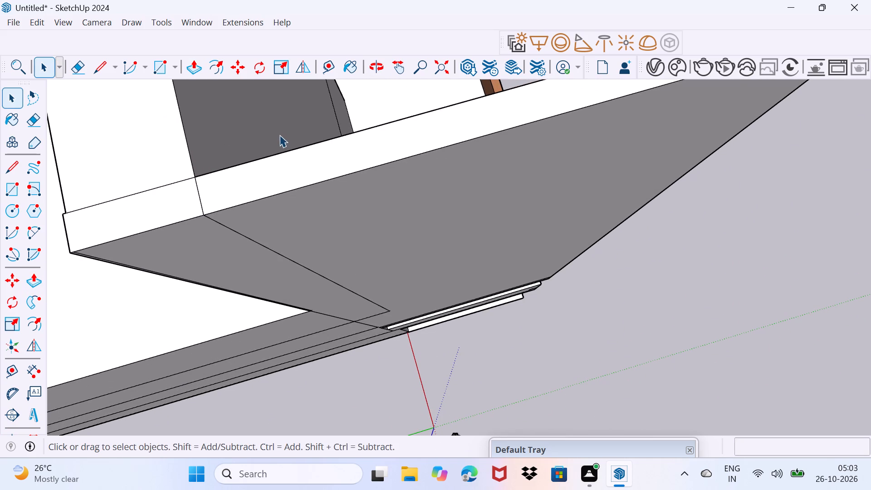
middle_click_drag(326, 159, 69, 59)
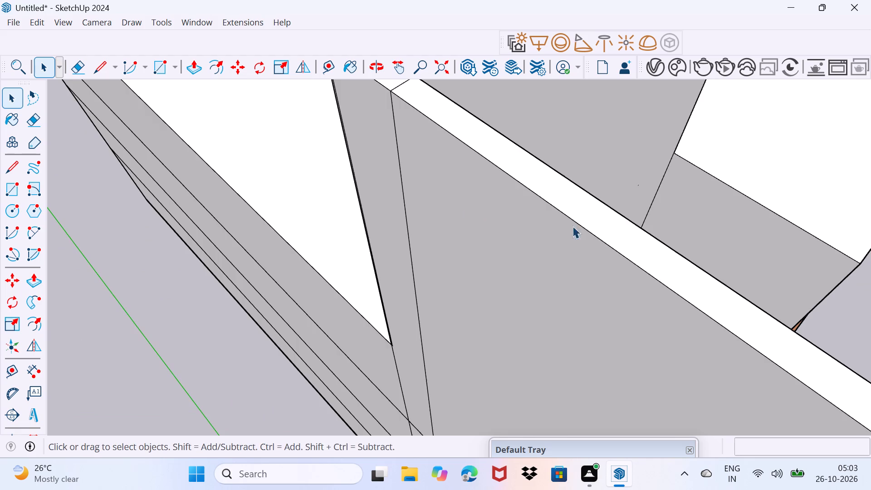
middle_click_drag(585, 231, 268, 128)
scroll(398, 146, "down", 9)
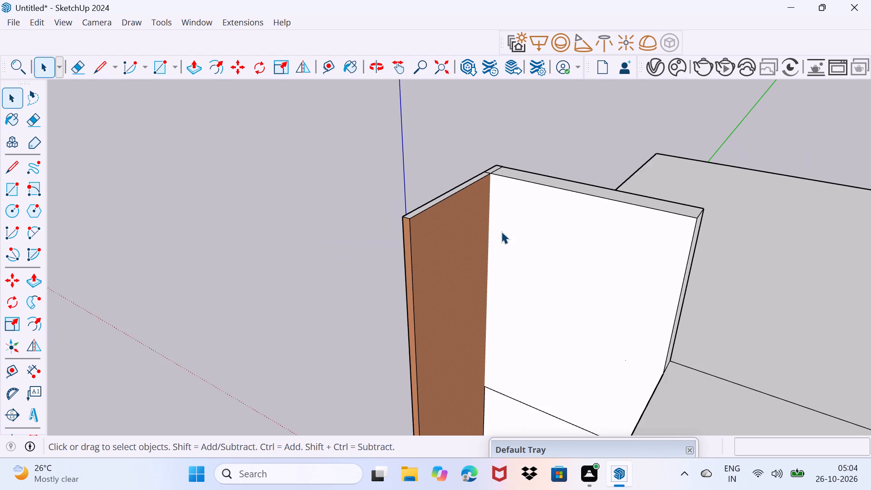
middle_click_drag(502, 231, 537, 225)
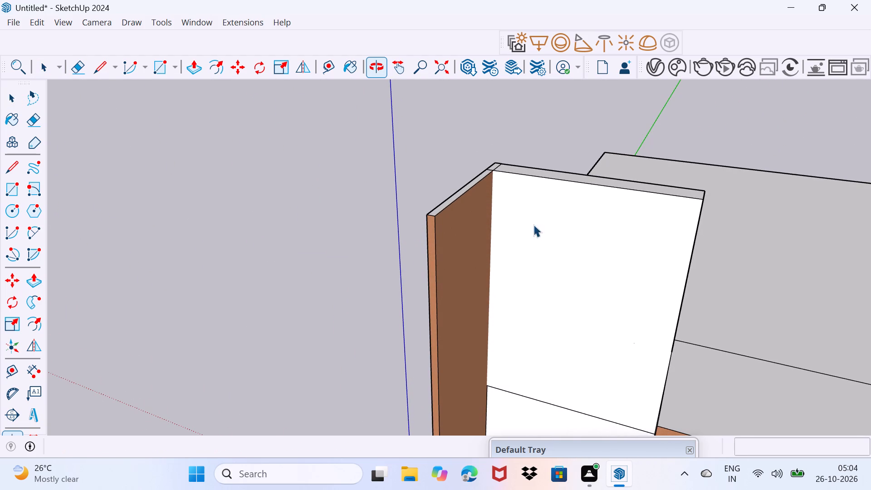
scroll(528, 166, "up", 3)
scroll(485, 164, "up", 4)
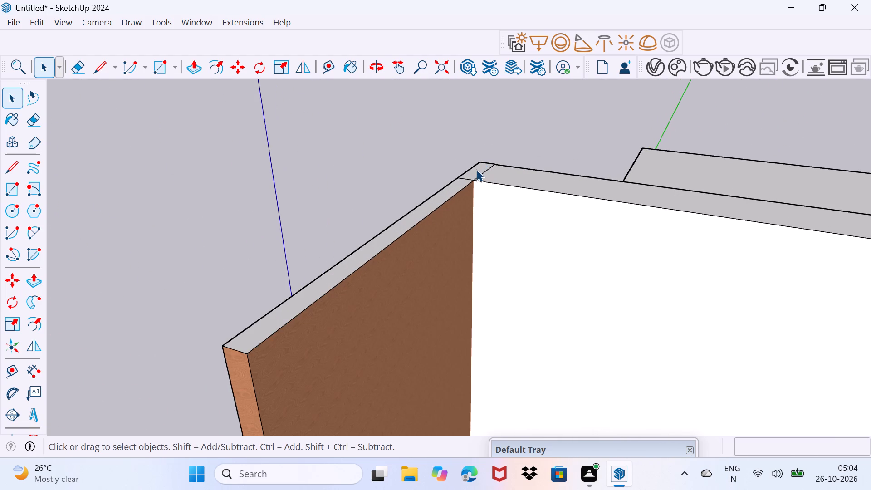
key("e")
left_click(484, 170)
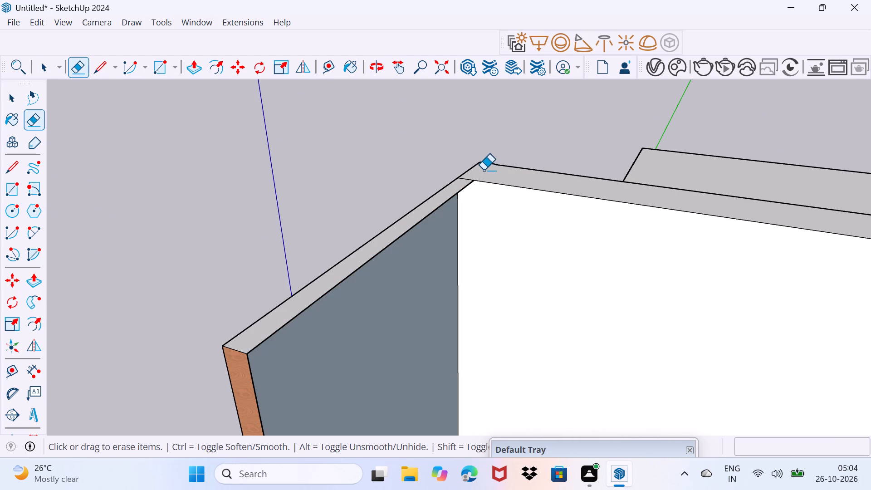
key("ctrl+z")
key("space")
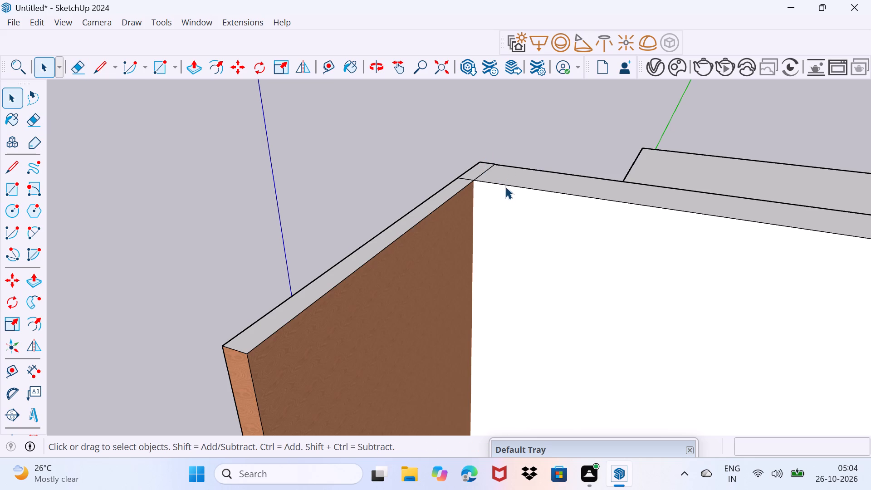
Push/Pull the rooftop cross wall's top face and the adjoining fin wall corner's top face up 7 1/8".
left_click(524, 178)
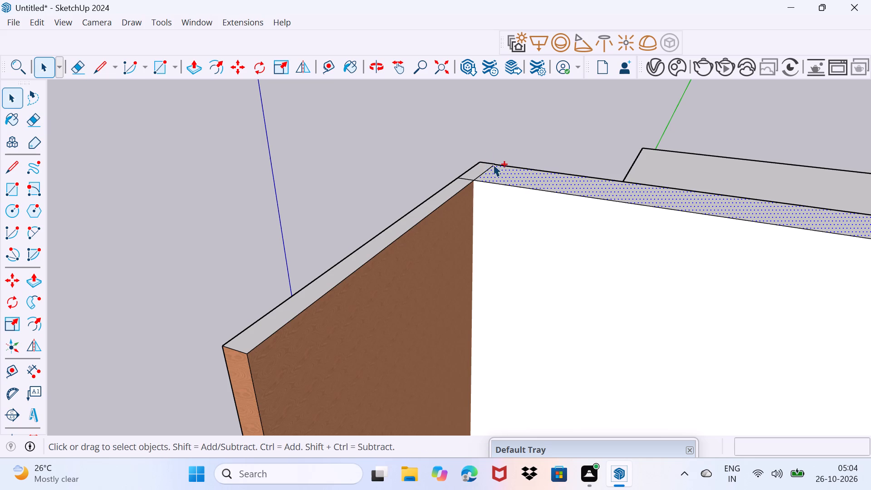
left_click(483, 167, "ctrl")
key("p")
left_click(524, 177)
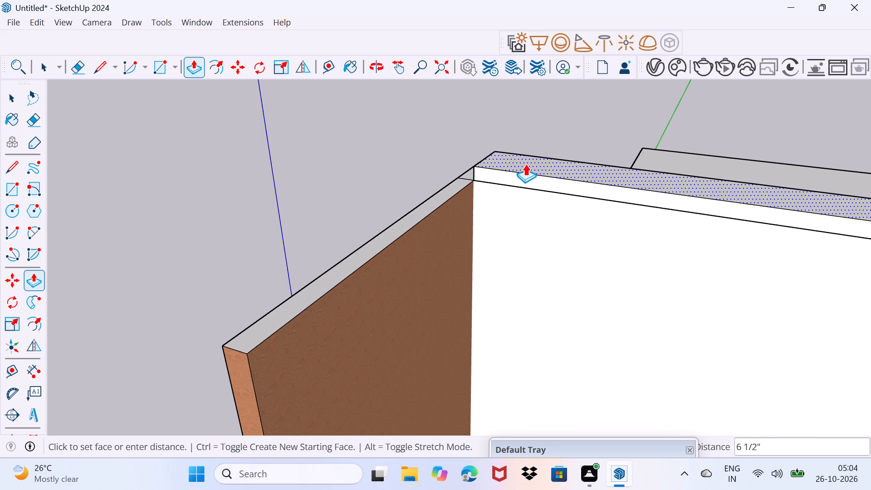
left_click(527, 162)
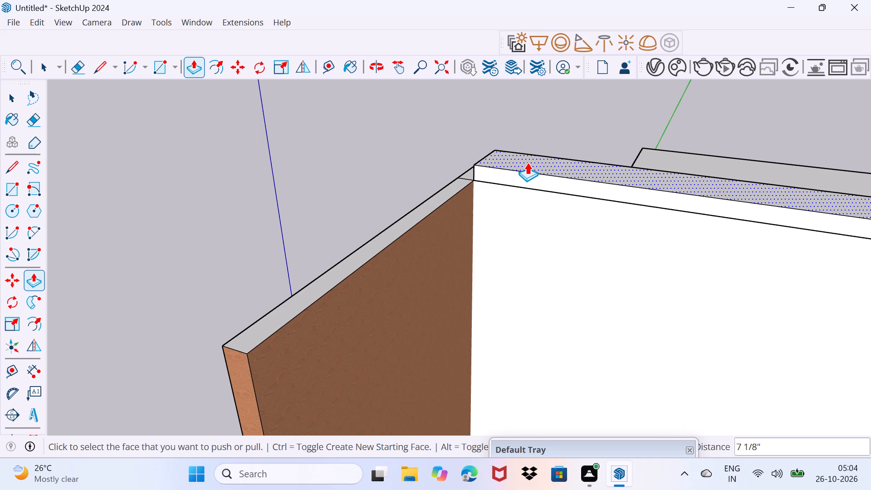
middle_click_drag(401, 168, 490, 209)
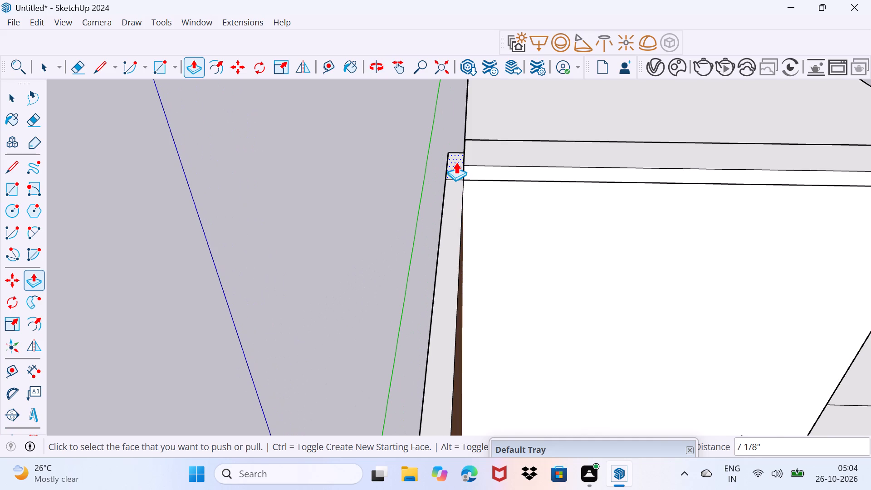
left_click(456, 162)
left_click(477, 154)
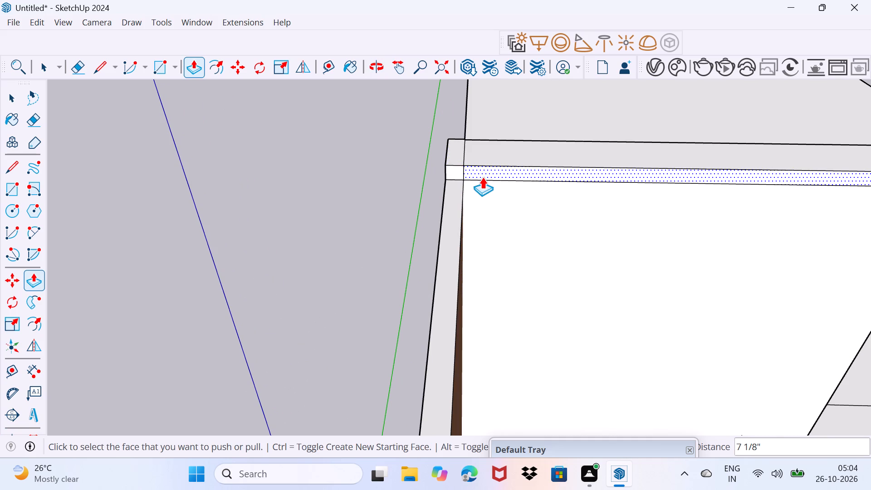
Push/Pull the front faces of the raised strip and its corner block out 11' 11" to the fin wall's front end, forming a roof slab.
left_click(482, 177)
scroll(474, 214, "down", 9)
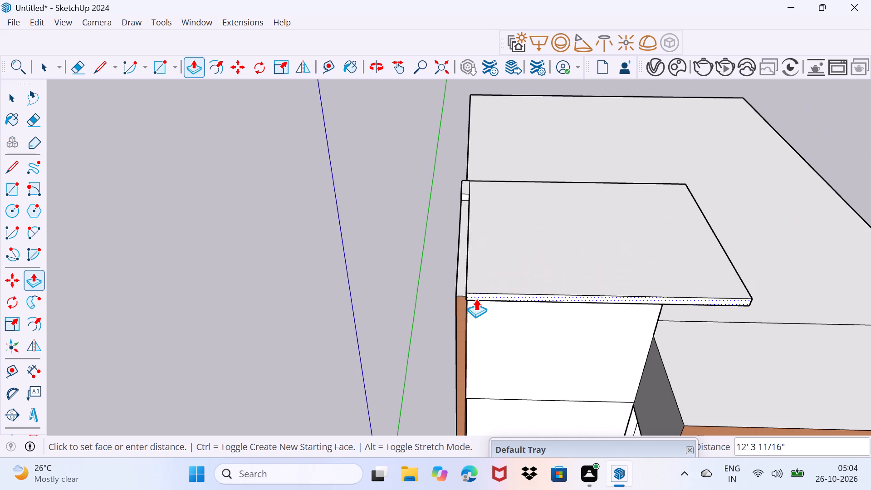
left_click(458, 300)
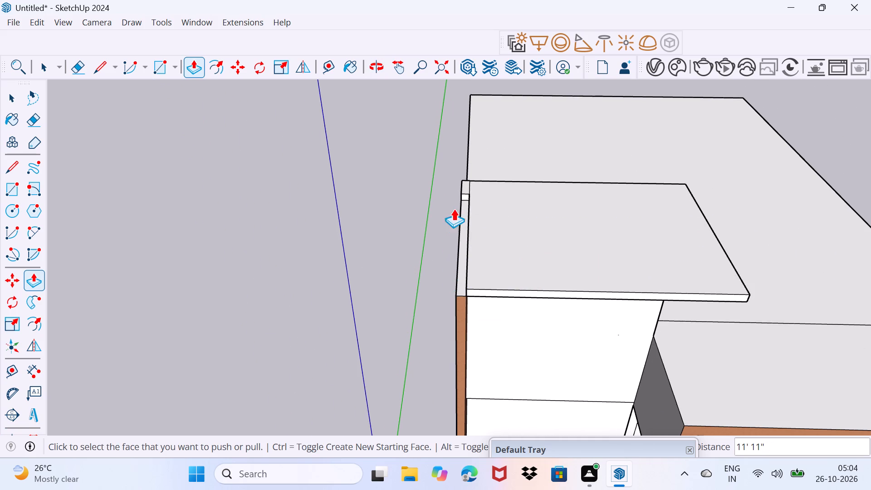
scroll(456, 192, "up", 3)
left_click(472, 201)
scroll(470, 259, "down", 4)
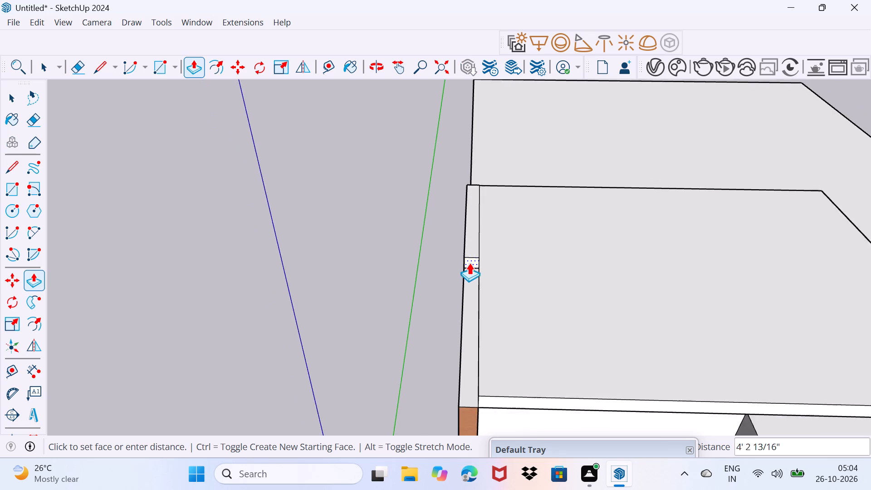
scroll(470, 272, "down", 4)
left_click(485, 338)
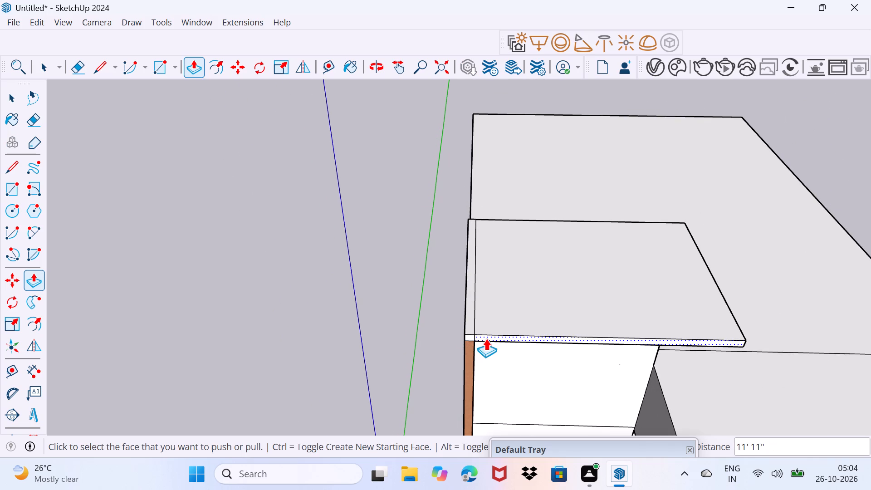
key("space")
left_click_drag(492, 345, 499, 330)
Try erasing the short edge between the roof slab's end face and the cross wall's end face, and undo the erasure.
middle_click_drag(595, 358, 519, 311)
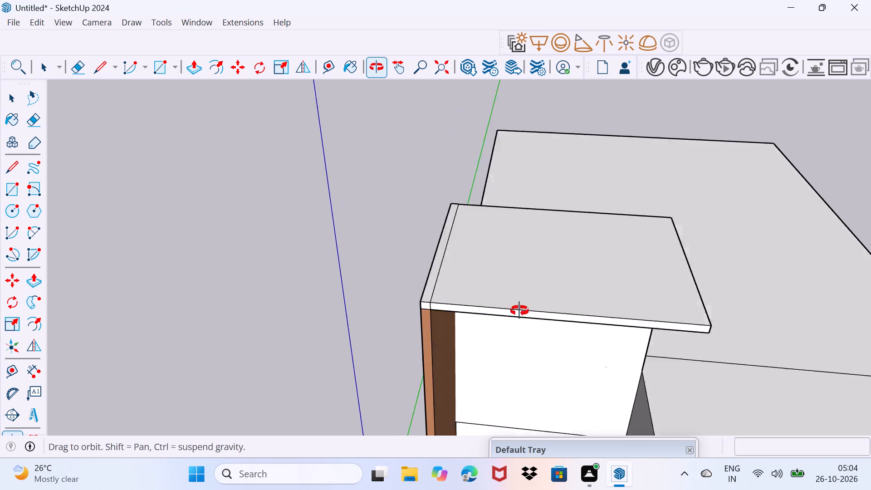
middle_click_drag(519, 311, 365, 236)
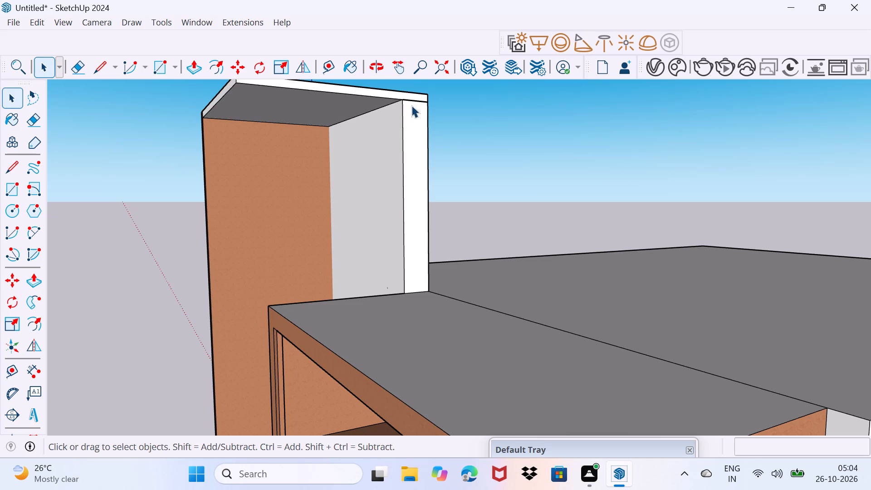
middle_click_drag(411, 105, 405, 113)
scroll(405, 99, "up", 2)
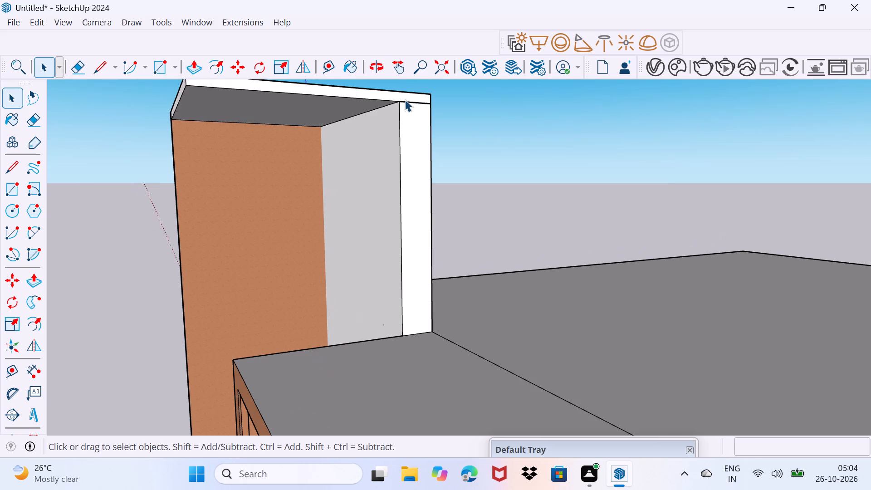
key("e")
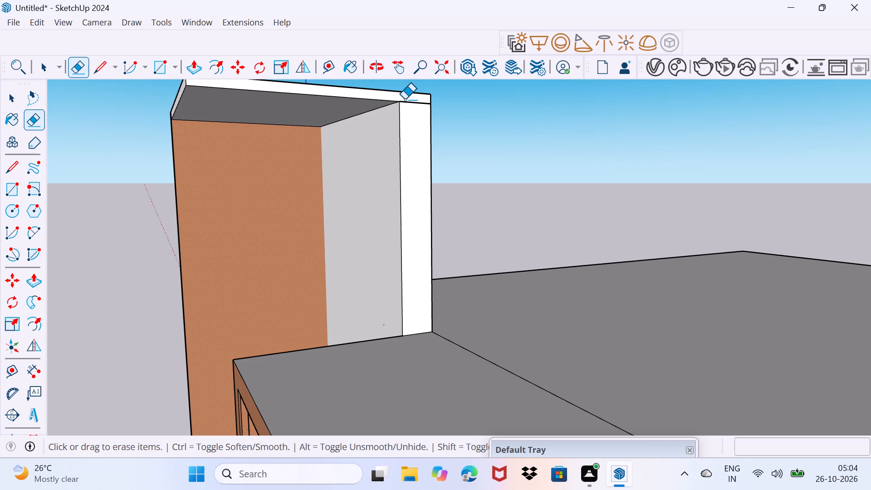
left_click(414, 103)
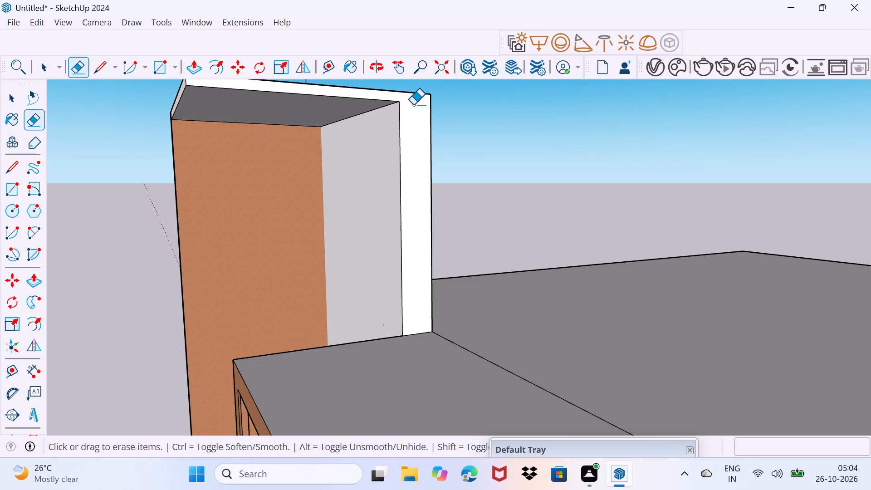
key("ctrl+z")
Draw a line about 2' long across the cross wall's end at the slab's underside, separating the two end faces.
middle_click_drag(410, 112, 415, 130)
key("space")
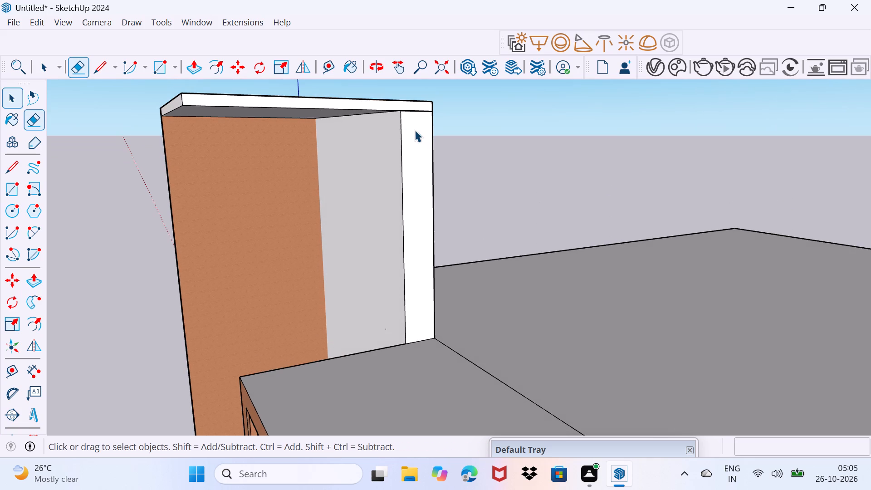
left_click(353, 102)
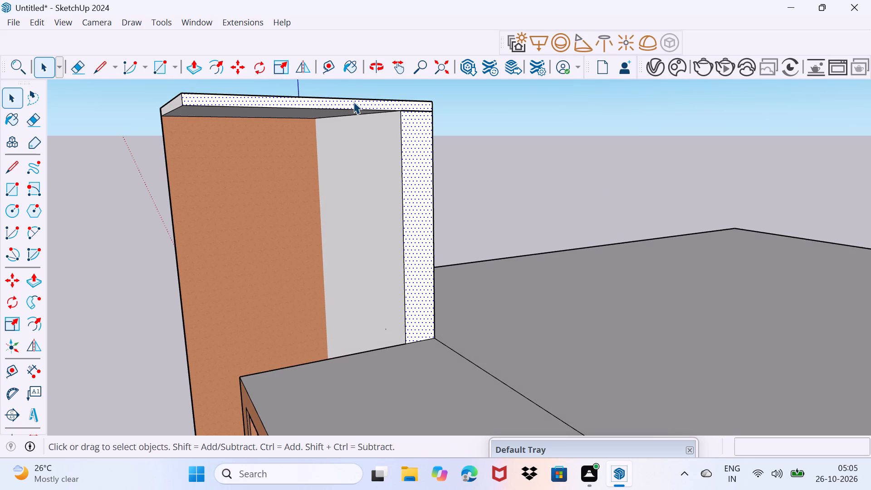
left_click_drag(421, 145, 427, 113)
scroll(417, 118, "up", 4)
middle_click_drag(407, 111, 388, 125)
scroll(388, 126, "up", 13)
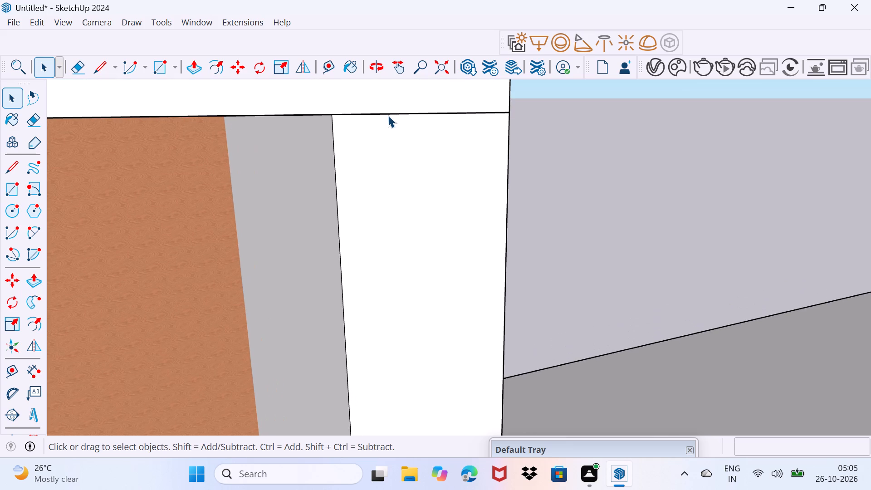
key("l")
left_click(330, 117)
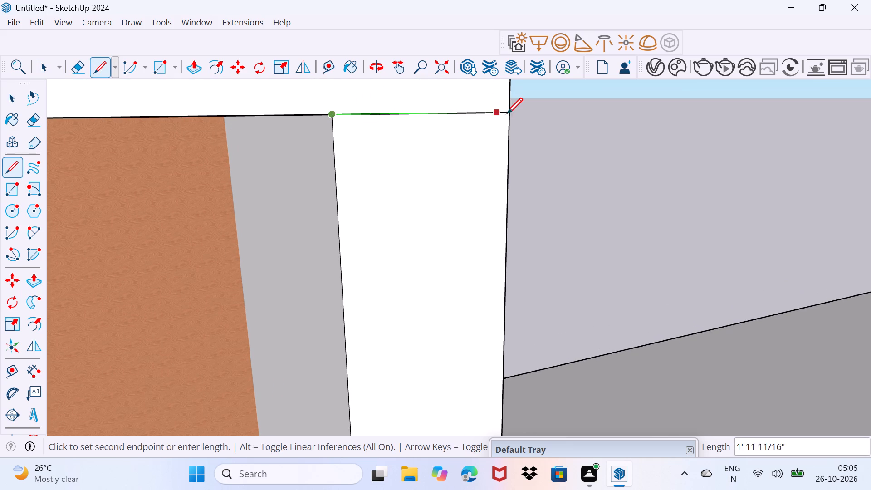
left_click(508, 114)
Push/Pull the roof slab's end face out about 31' 4 7/16", extending the slab as a canopy over the wood-clad box frame.
key("space")
left_click(456, 105)
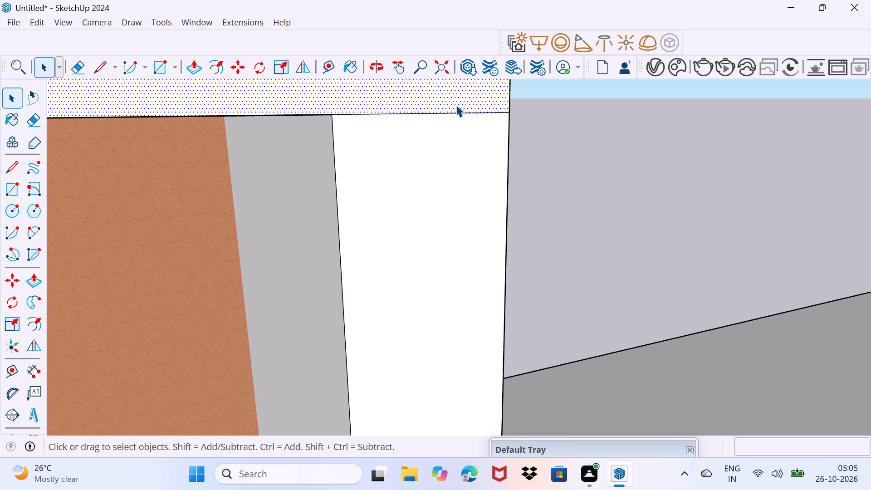
scroll(456, 105, "down", 10)
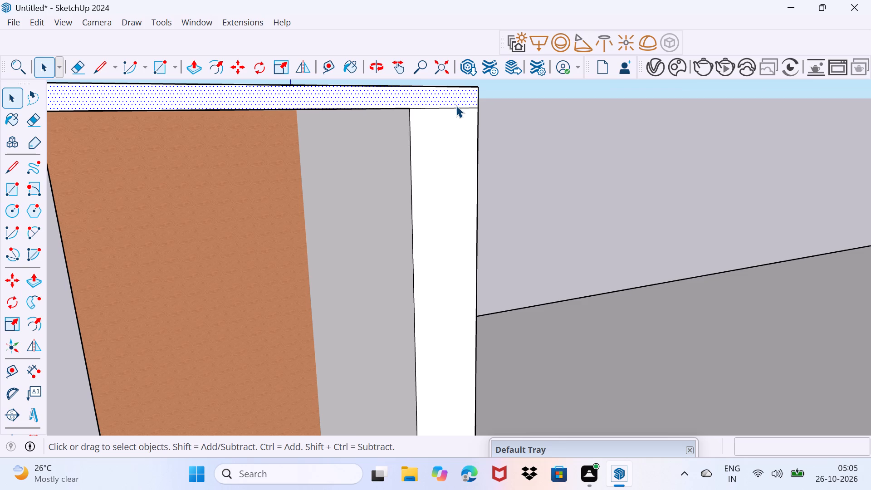
key("p")
left_click(456, 105)
scroll(477, 117, "down", 2)
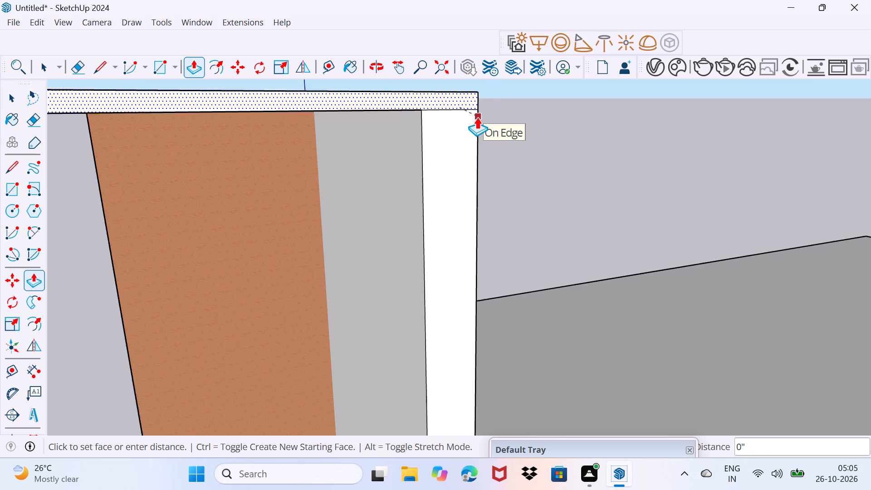
scroll(477, 117, "down", 6)
scroll(522, 156, "down", 7)
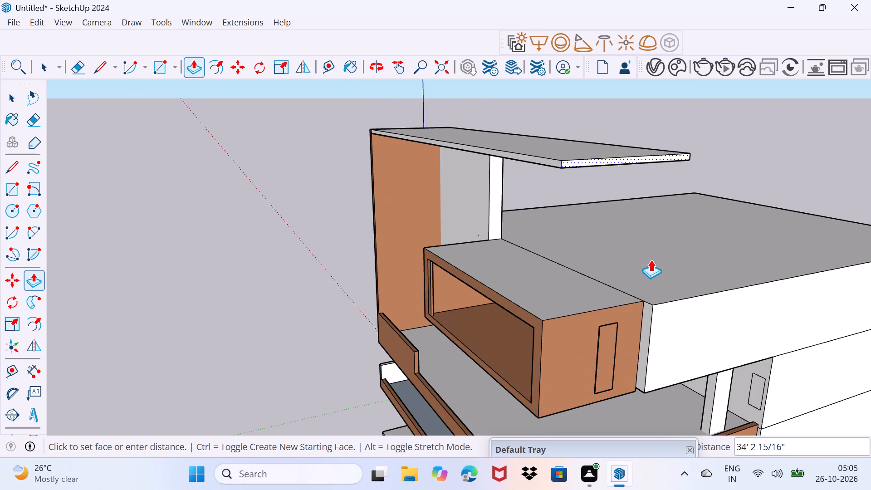
left_click(666, 309)
Erase the redundant lengthwise edge along the extended roof slab's underside.
middle_click_drag(646, 274, 569, 235)
scroll(569, 235, "down", 1)
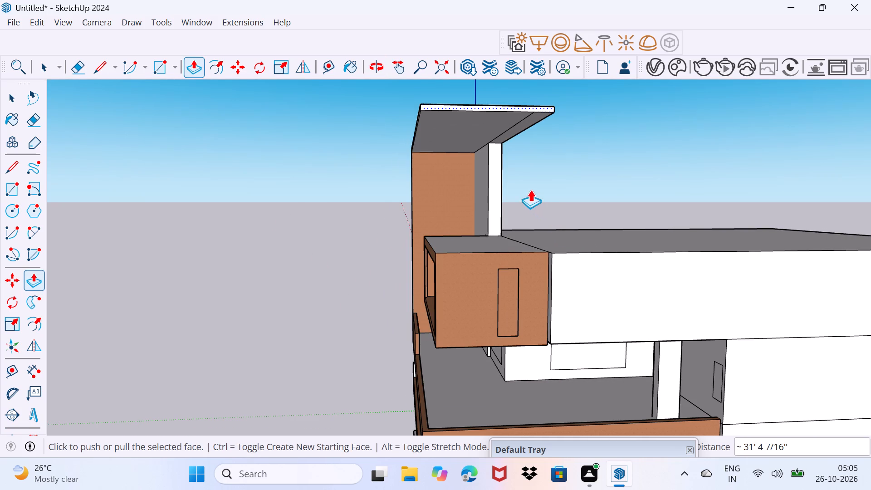
middle_click_drag(507, 167, 296, 156)
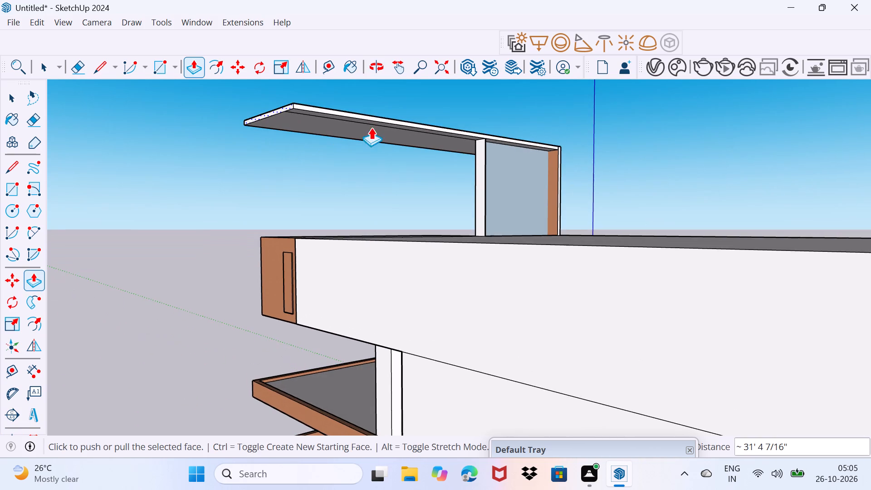
scroll(445, 119, "up", 3)
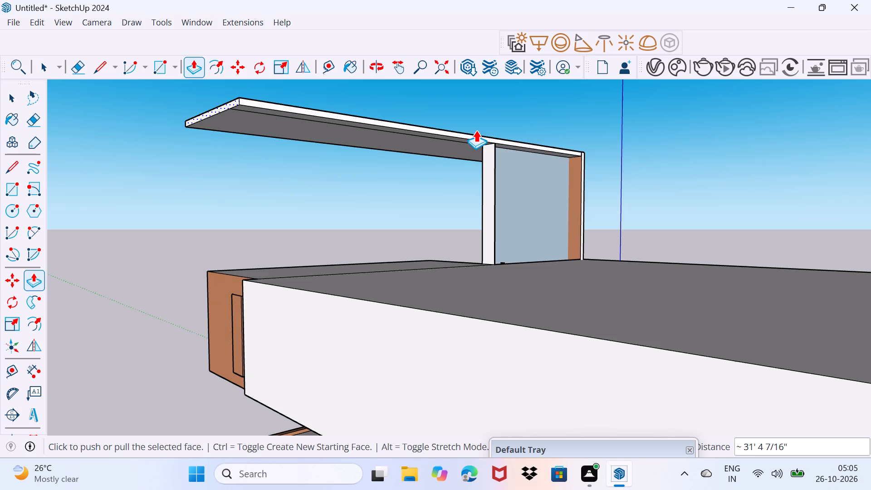
middle_click_drag(499, 125, 800, 120)
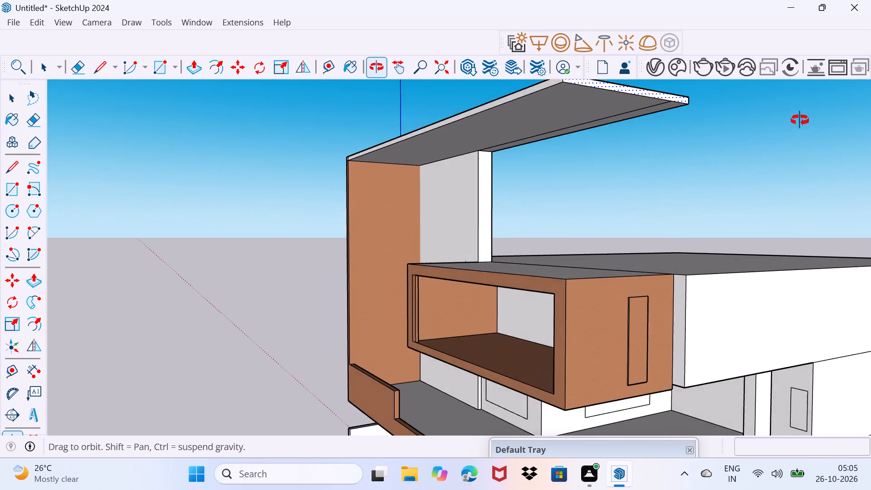
middle_click_drag(800, 120, 767, 112)
middle_click_drag(628, 142, 602, 270, "shift")
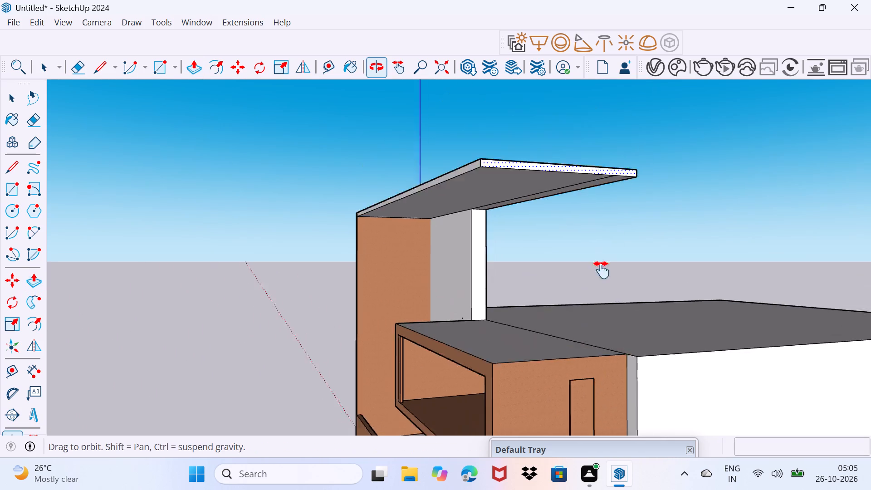
middle_click_drag(602, 270, 600, 274, "shift")
middle_click_drag(579, 296, 538, 206)
key("e")
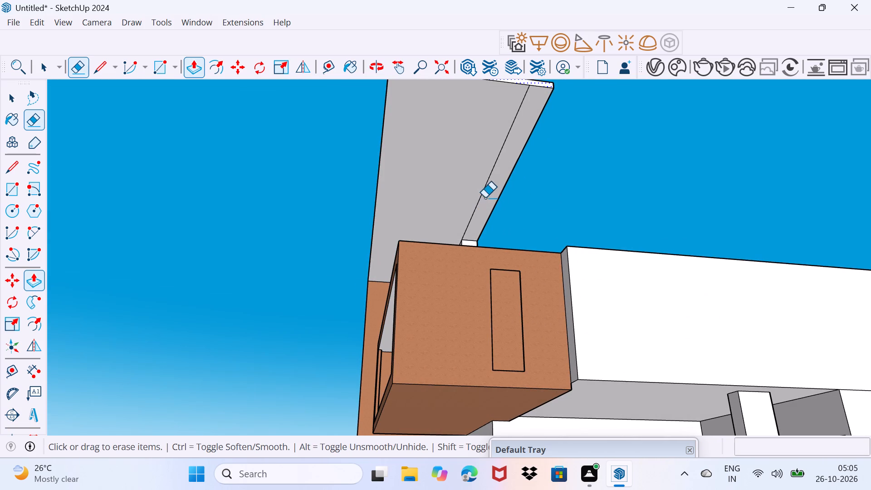
left_click(484, 184)
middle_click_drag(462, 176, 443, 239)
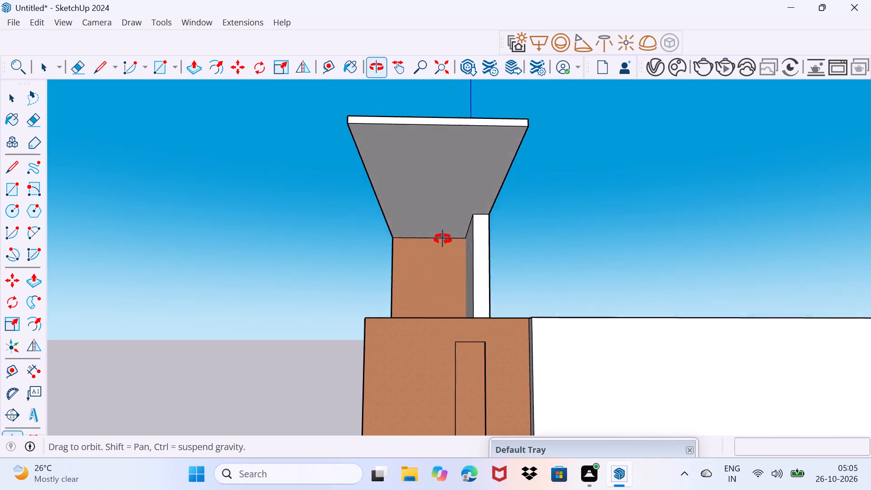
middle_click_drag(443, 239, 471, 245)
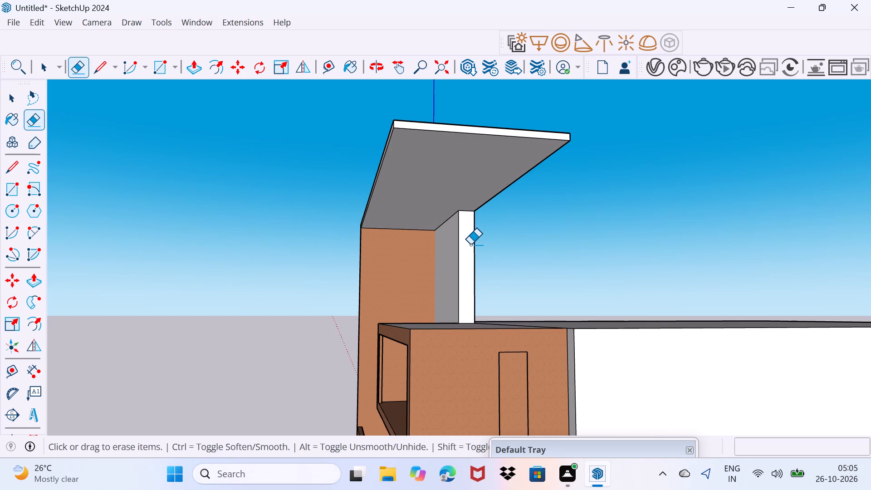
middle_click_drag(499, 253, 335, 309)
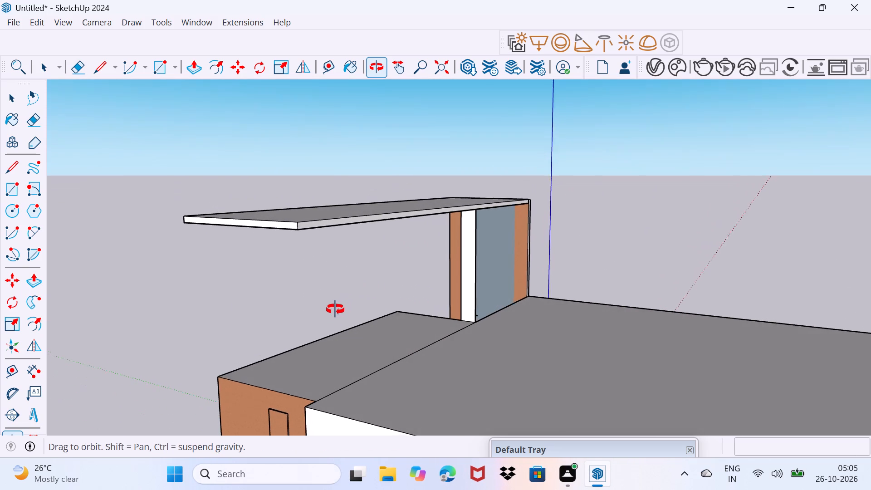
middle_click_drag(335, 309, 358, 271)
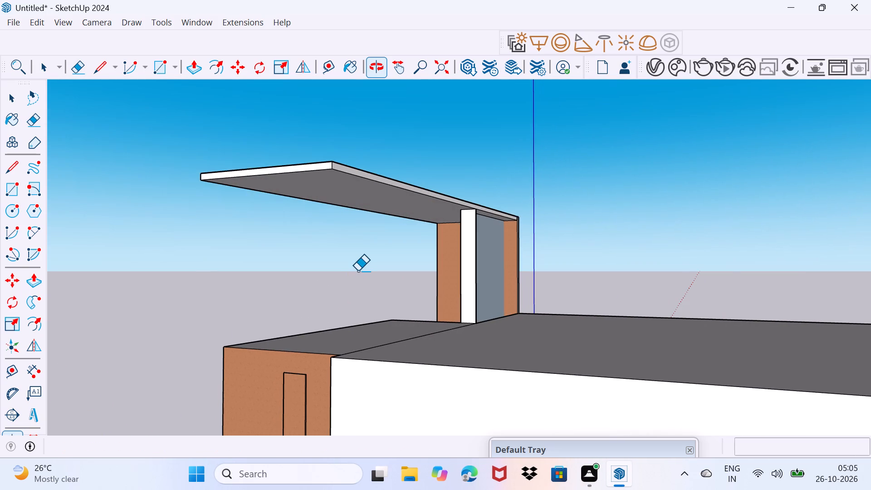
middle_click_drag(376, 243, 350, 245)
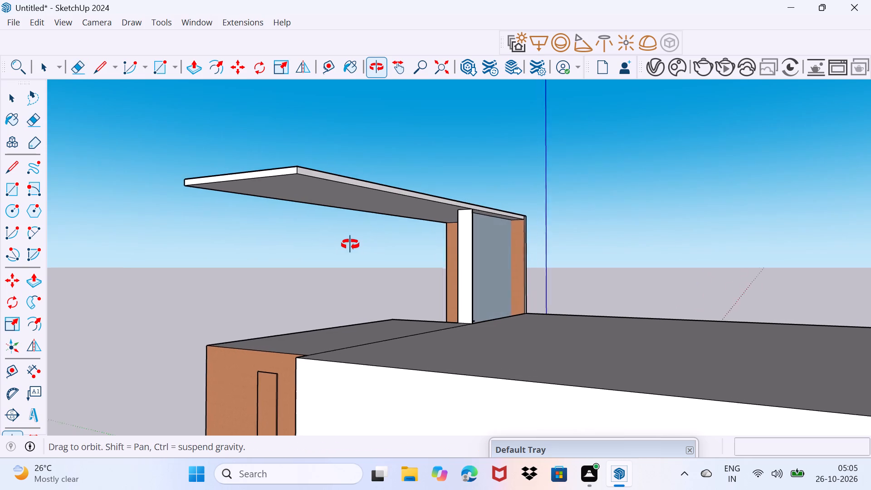
Draw a short vertical line across the roof slab's long edge face, a little way out from the cross wall.
middle_click_drag(350, 245, 261, 234)
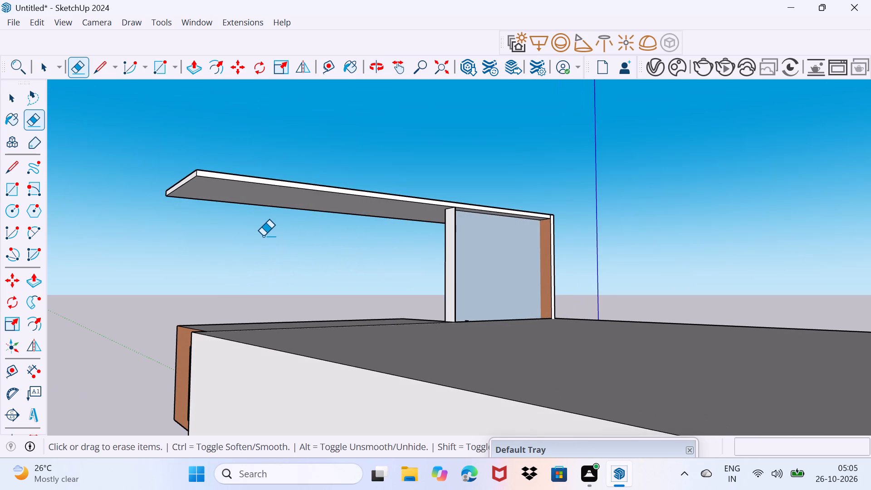
key("l")
scroll(311, 184, "up", 2)
middle_click_drag(326, 175, 289, 189)
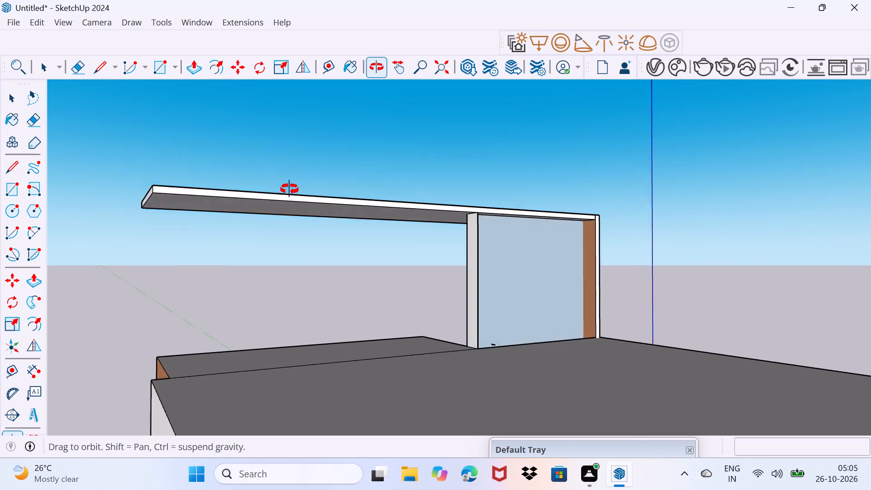
middle_click_drag(289, 189, 271, 191)
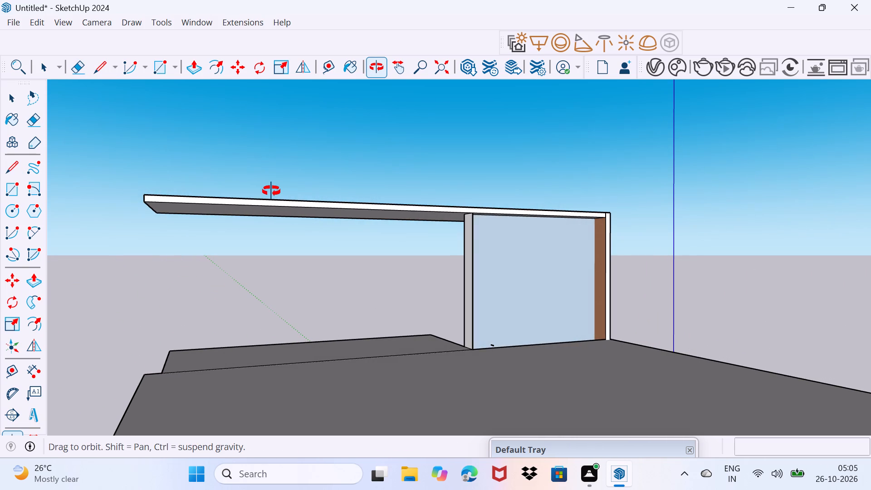
middle_click_drag(271, 191, 271, 189)
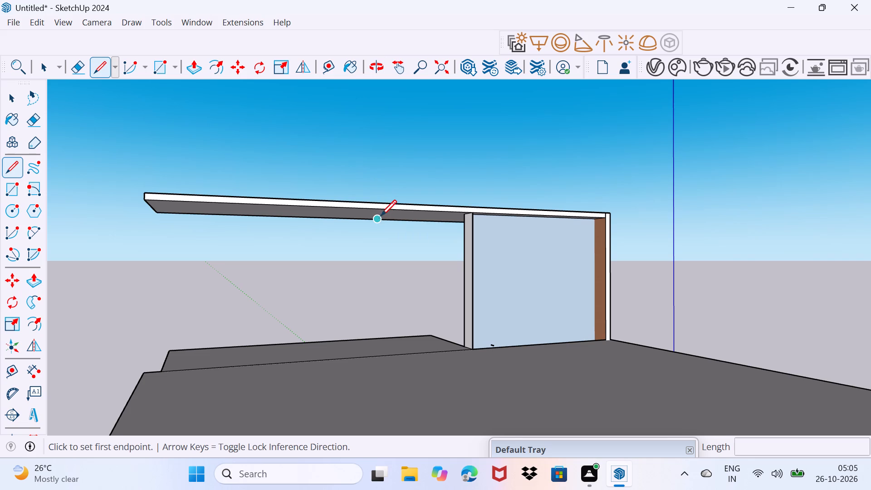
scroll(381, 214, "up", 2)
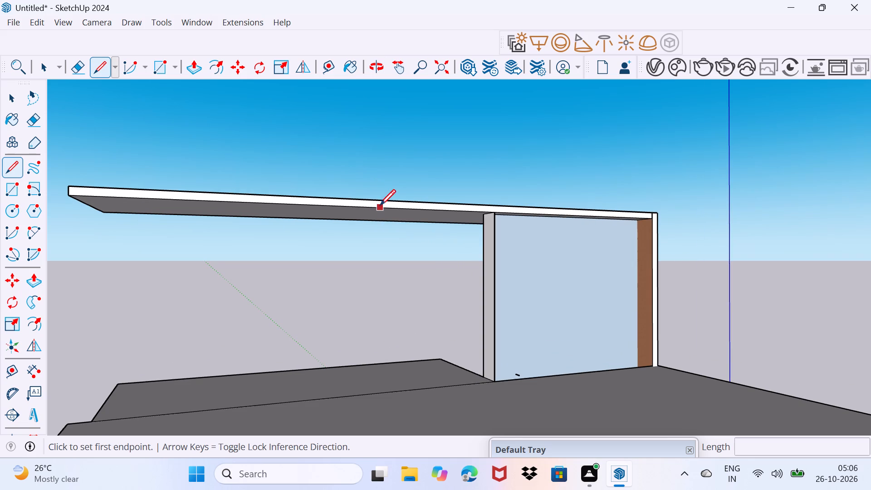
left_click(417, 202)
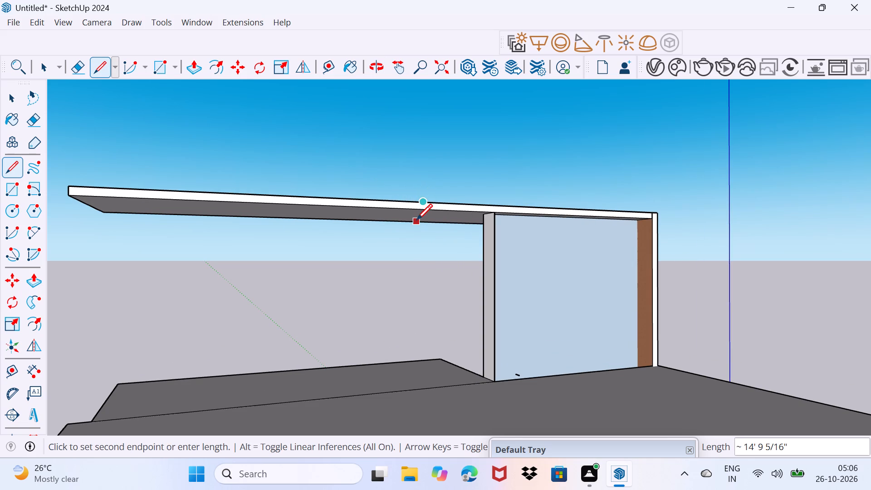
left_click(421, 212)
Draw a rectangle about 17' by 15' closing the recessed side of the cross wall beneath the roof slab.
scroll(540, 313, "up", 4)
middle_click_drag(528, 294, 483, 274)
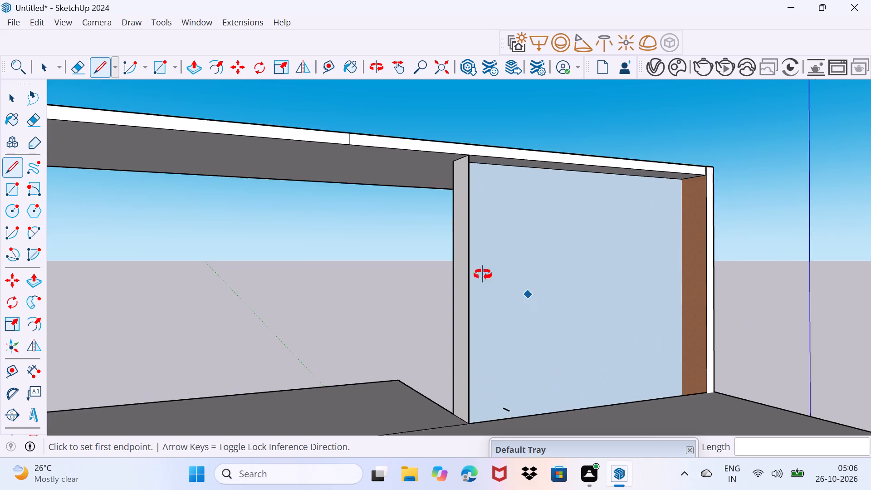
middle_click_drag(483, 274, 417, 273)
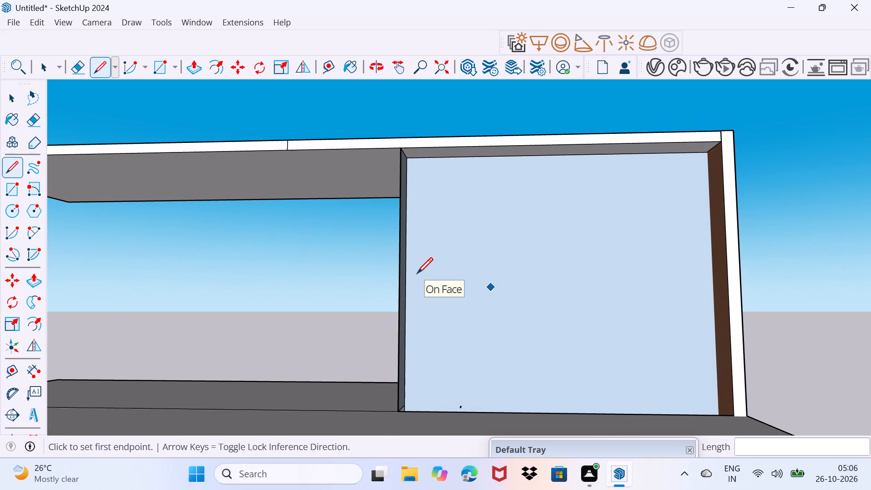
key("r")
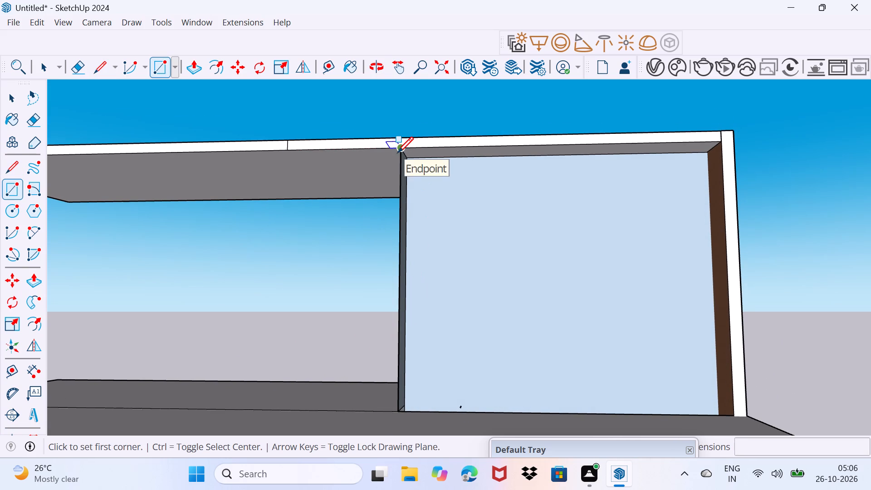
left_click(397, 152)
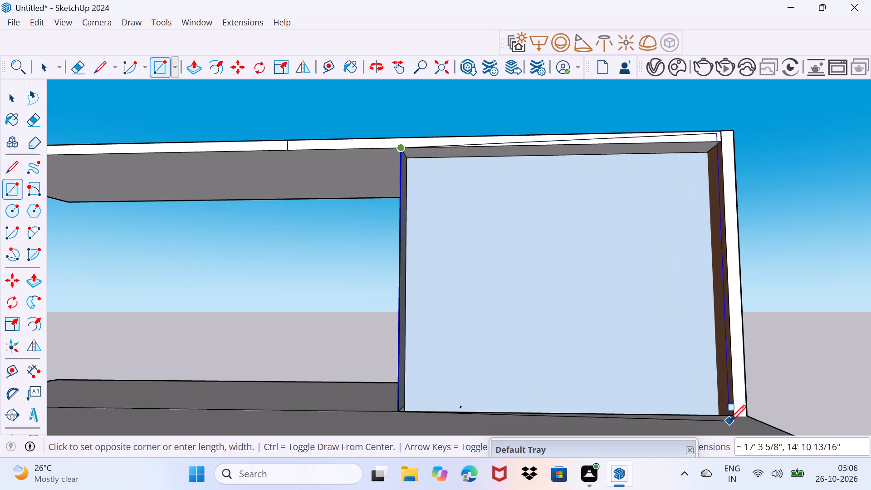
left_click(735, 415)
middle_click_drag(463, 328, 476, 333)
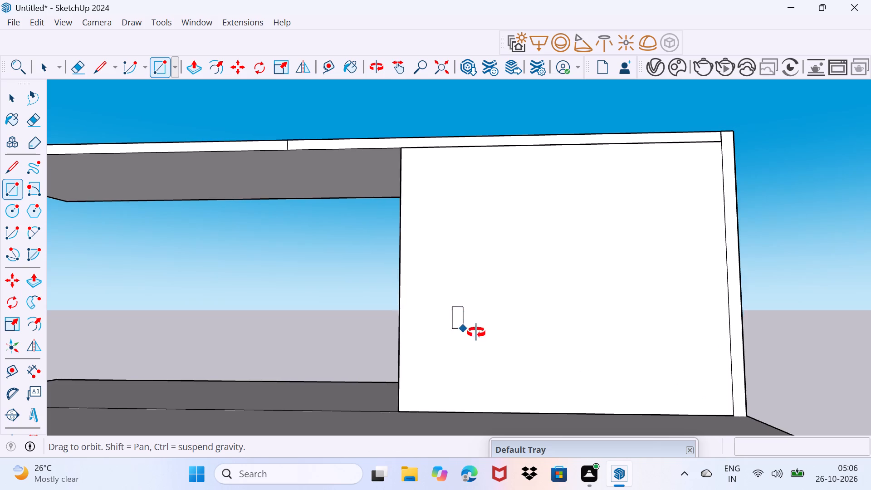
middle_click_drag(476, 333, 612, 346)
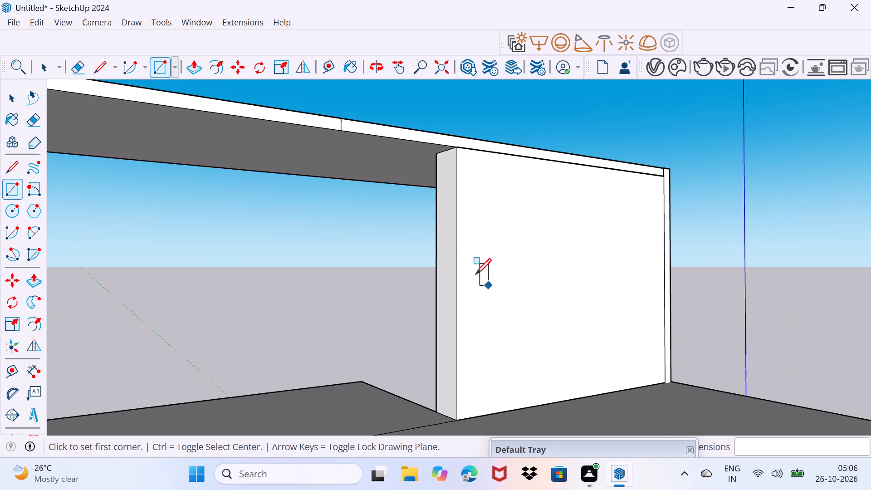
Push/Pull the cantilevered part of the roof slab's long edge face out 60' over the building's roof.
scroll(287, 139, "down", 5)
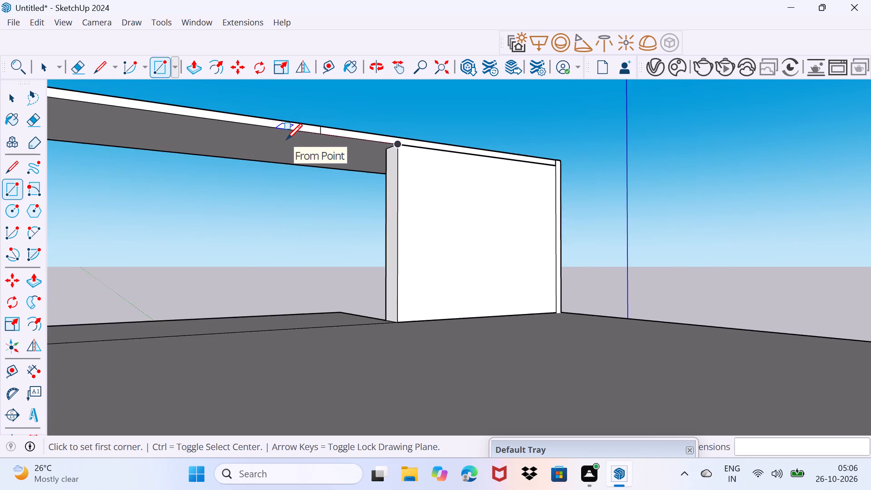
scroll(286, 139, "down", 6)
middle_click_drag(277, 148, 259, 167)
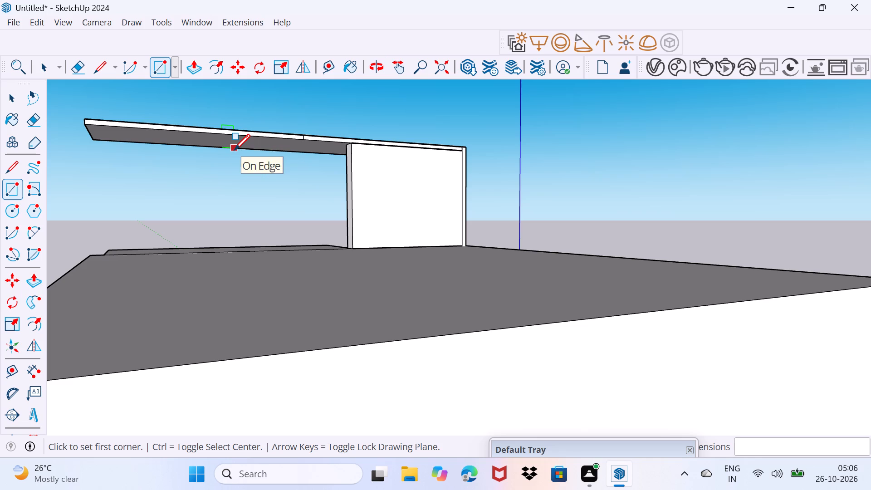
key("space")
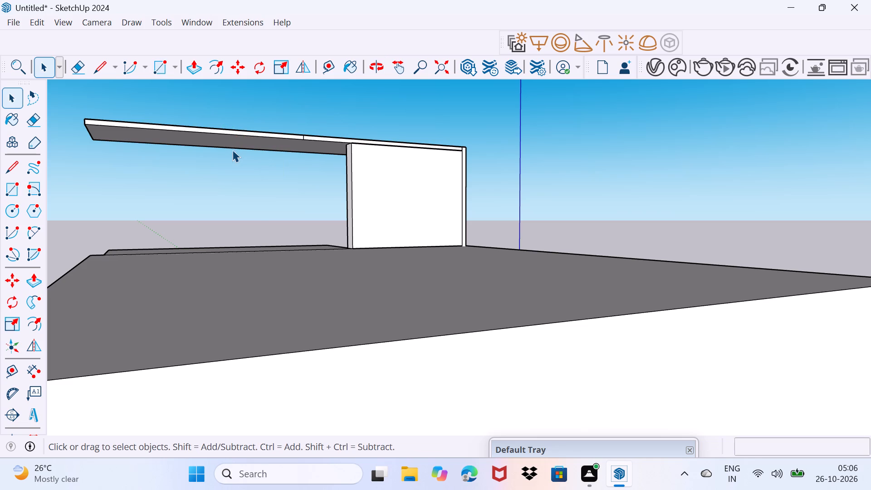
scroll(229, 141, "up", 2)
left_click(227, 130)
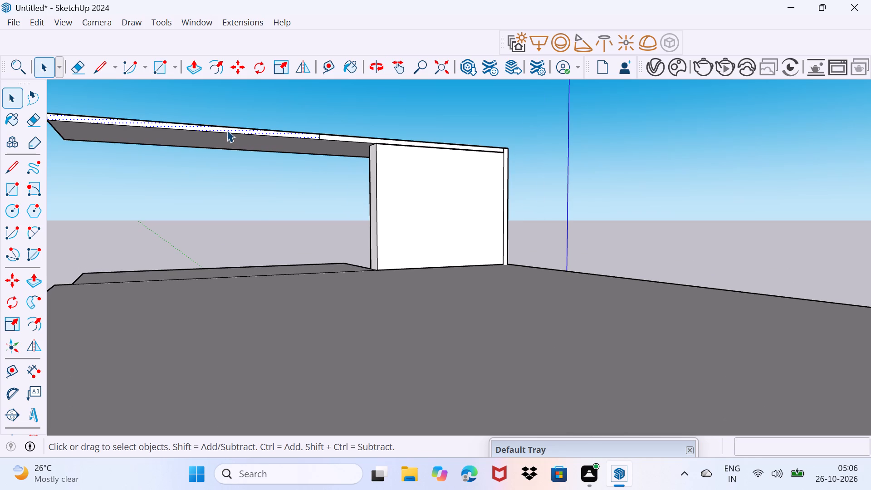
key("p")
left_click(227, 130)
scroll(254, 159, "down", 8)
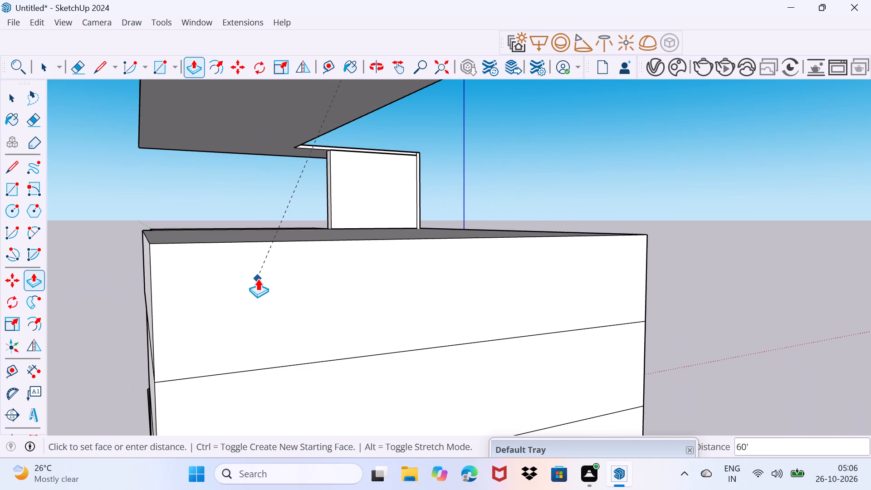
left_click(269, 244)
Draw a line about 50' long across the building's roof, separating the far part beneath the extended slab.
scroll(287, 229, "down", 2)
middle_click_drag(286, 229, 78, 301)
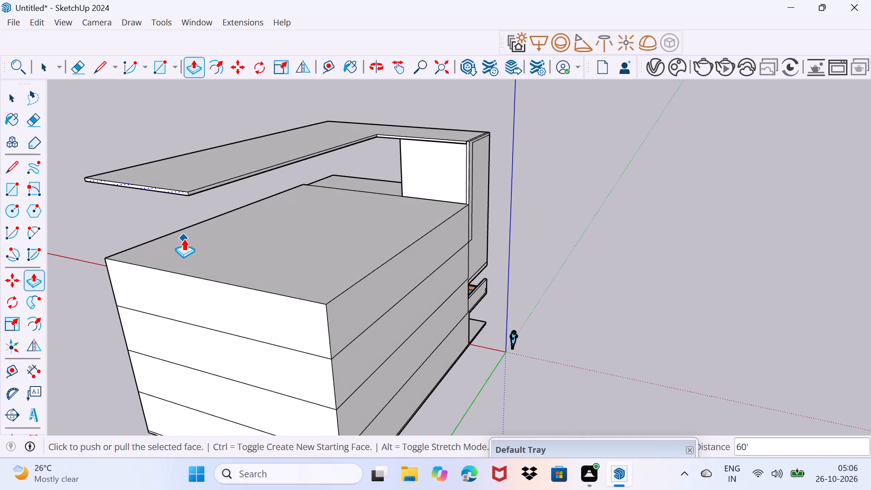
middle_click_drag(184, 239, 95, 219)
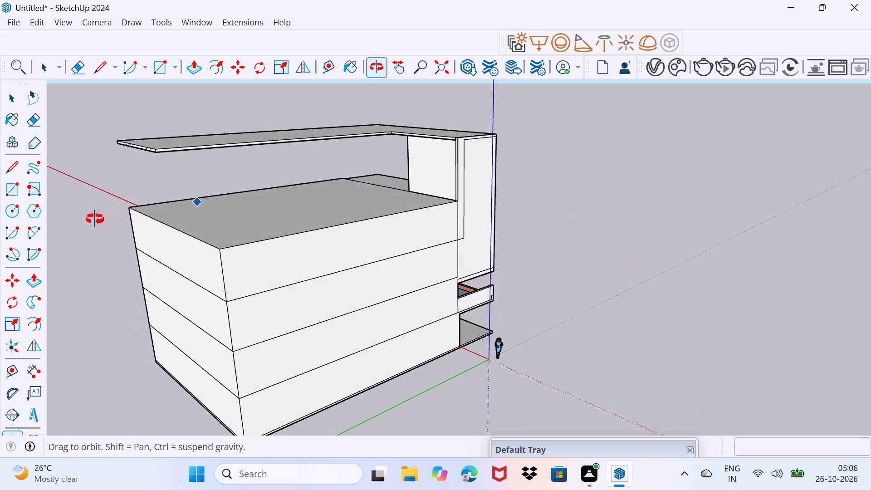
middle_click_drag(95, 219, 88, 218)
key("l")
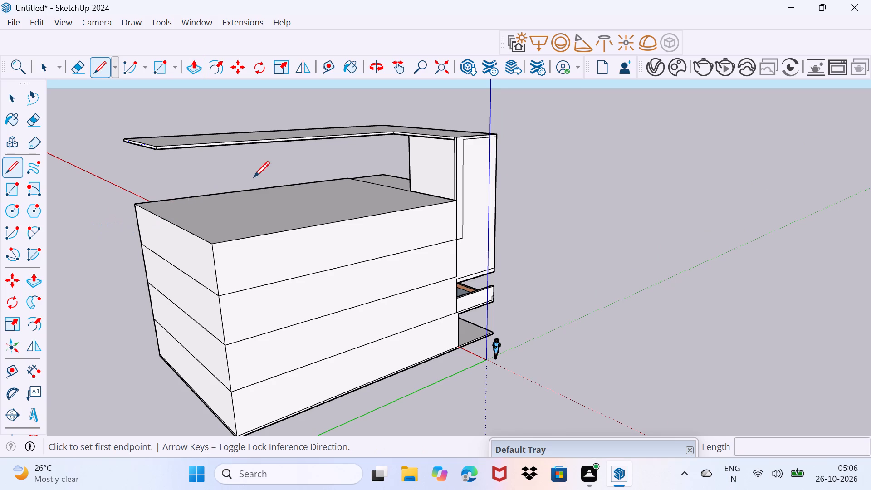
left_click(236, 191)
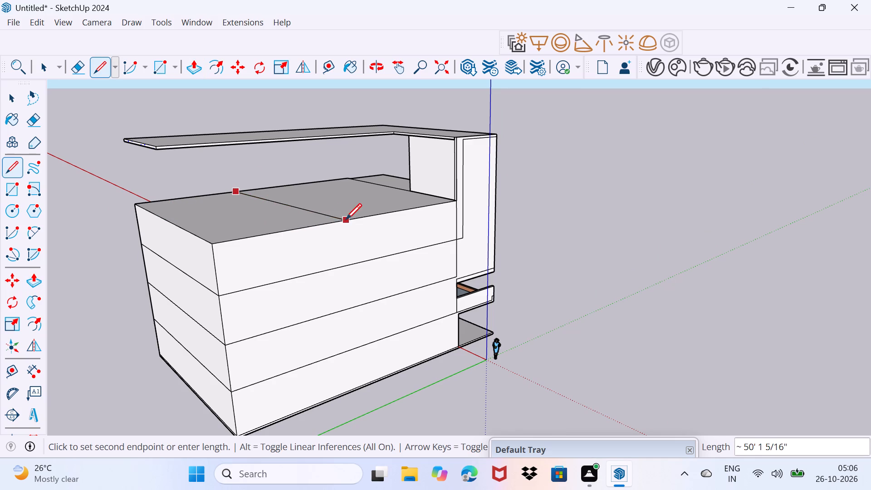
left_click(340, 224)
Push/Pull the far part of the roof up about 15' 5 15/16" to the level of the roof slab's top.
key("space")
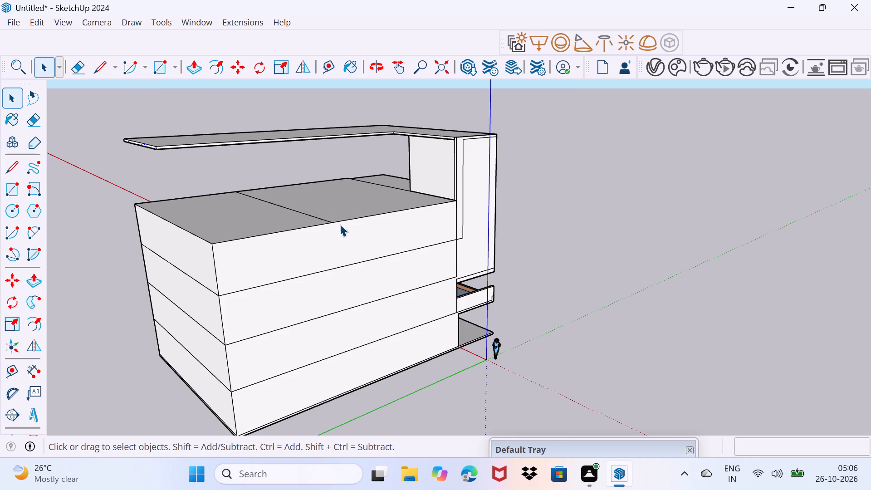
key("p")
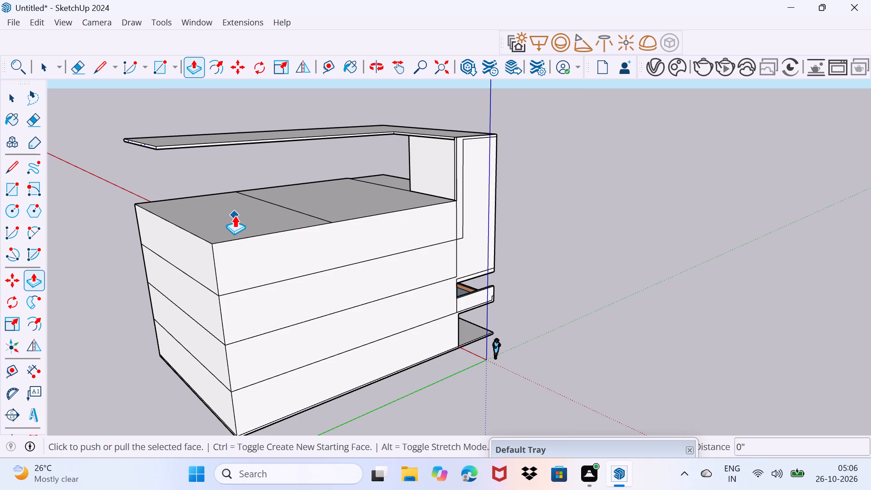
key("Escape")
key("space")
left_click(233, 218)
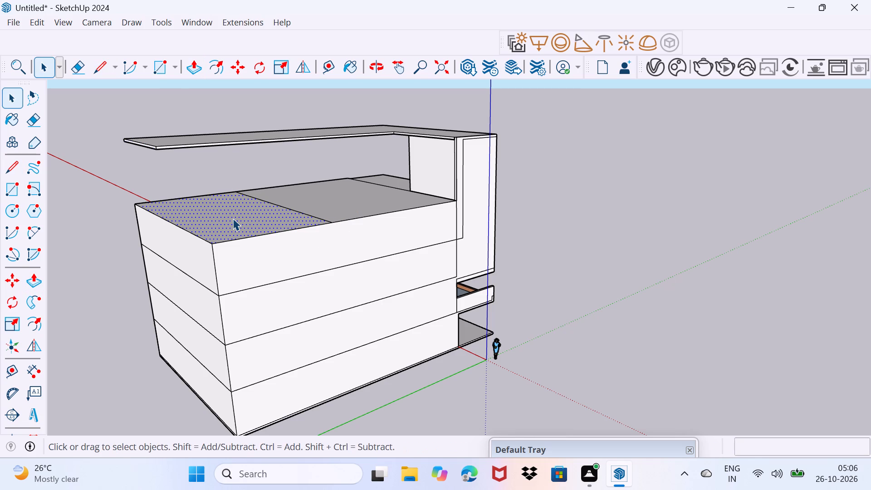
key("p")
left_click(233, 218)
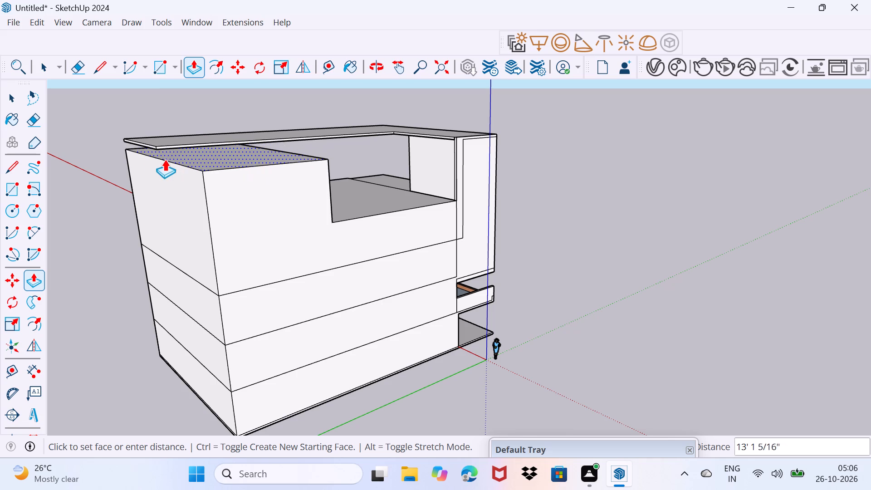
left_click(152, 150)
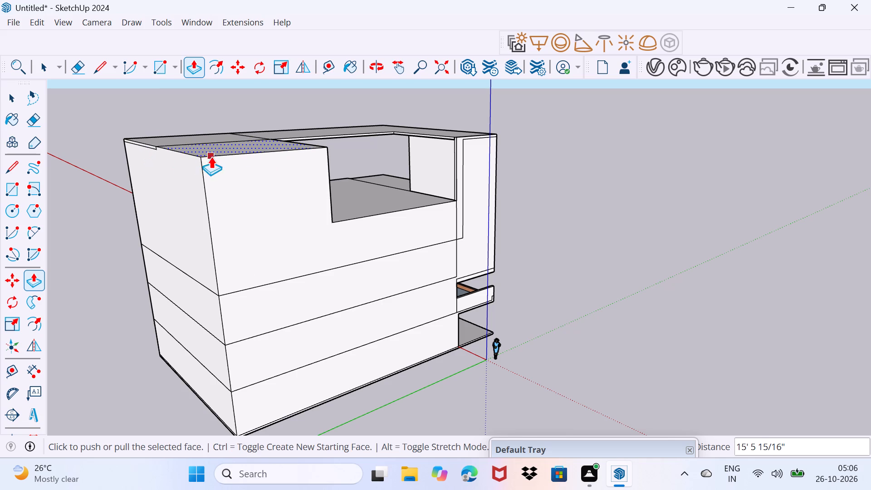
Erase the seam line between the top of the wood-clad box frame and the terrace floor beneath the roof slab.
middle_click_drag(206, 158, 3, 167)
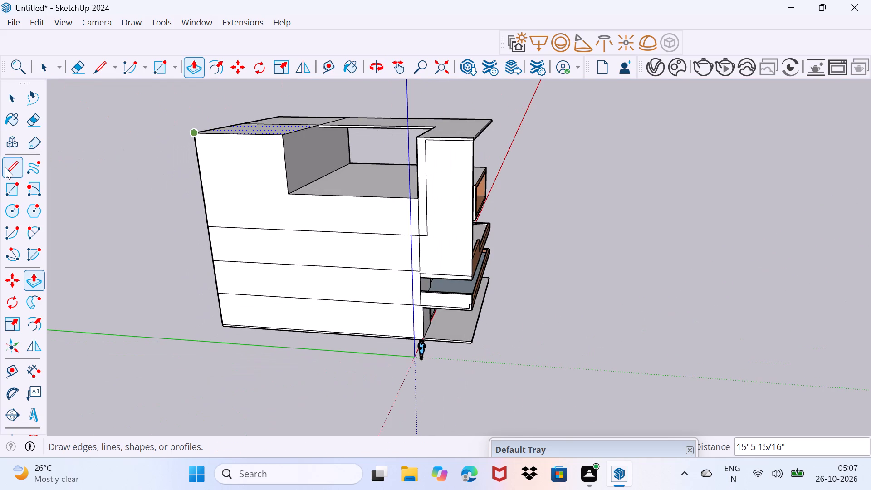
scroll(406, 127, "up", 3)
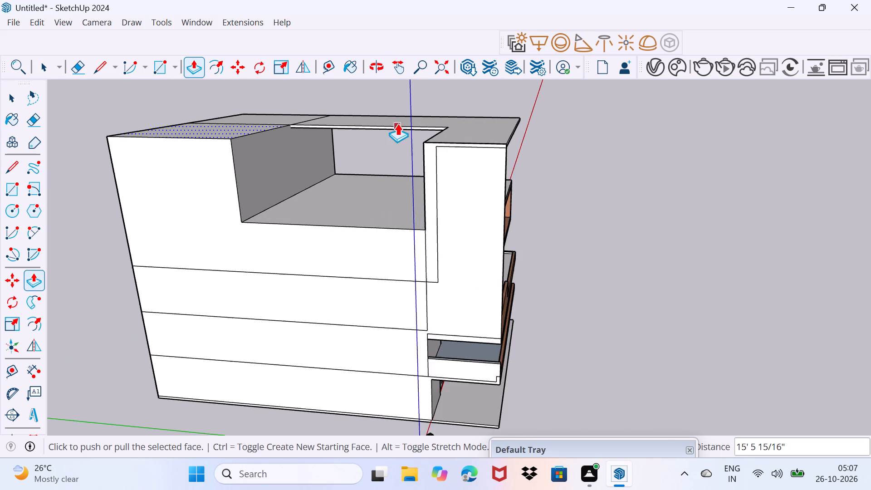
scroll(351, 164, "up", 3)
middle_click_drag(349, 177, 599, 204)
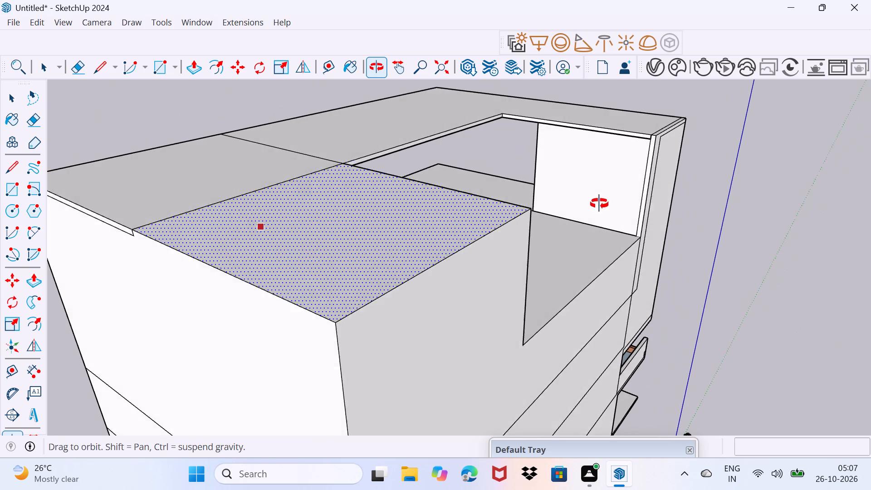
middle_click_drag(599, 204, 609, 201)
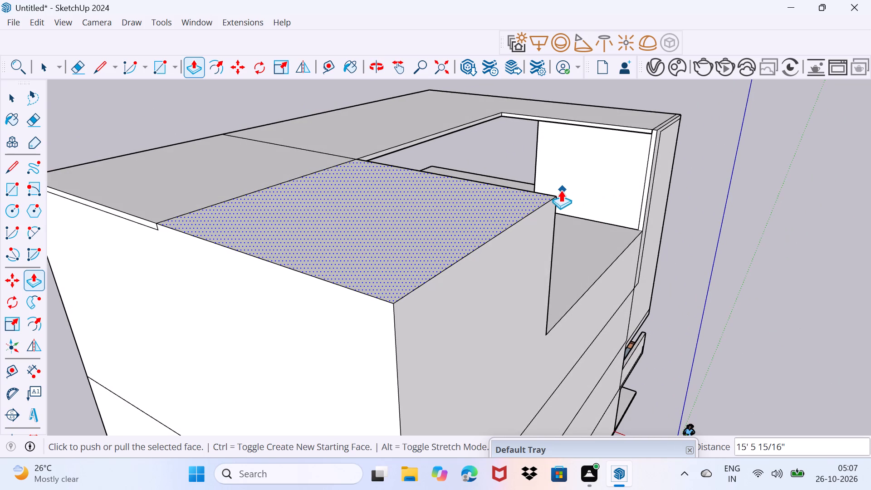
key("space")
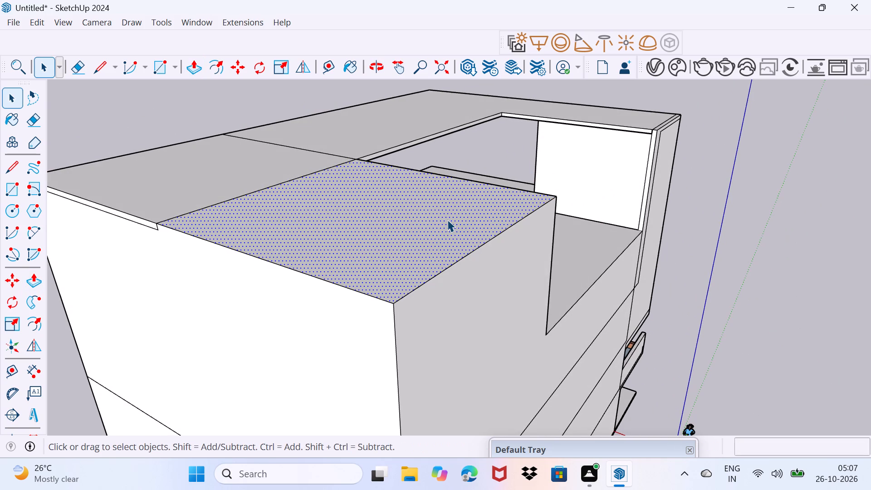
left_click_drag(423, 230, 434, 212)
middle_click_drag(455, 226, 435, 221)
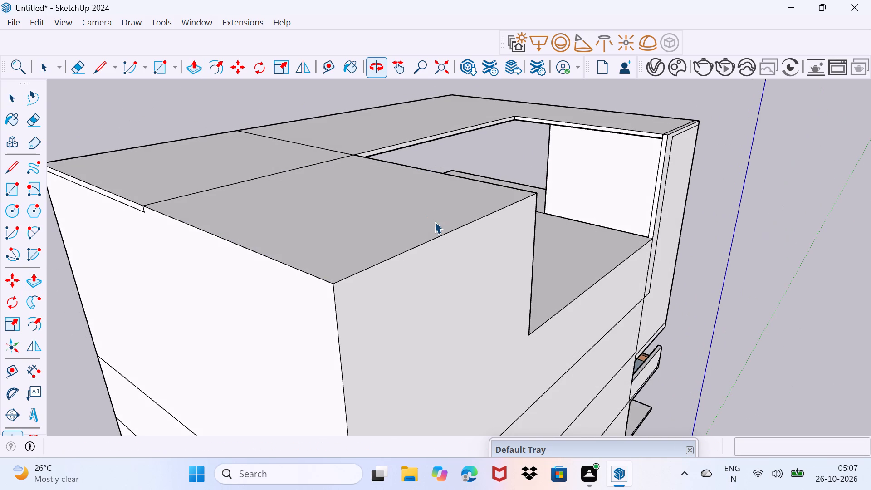
middle_click_drag(458, 215, 0, 156)
scroll(631, 237, "up", 1)
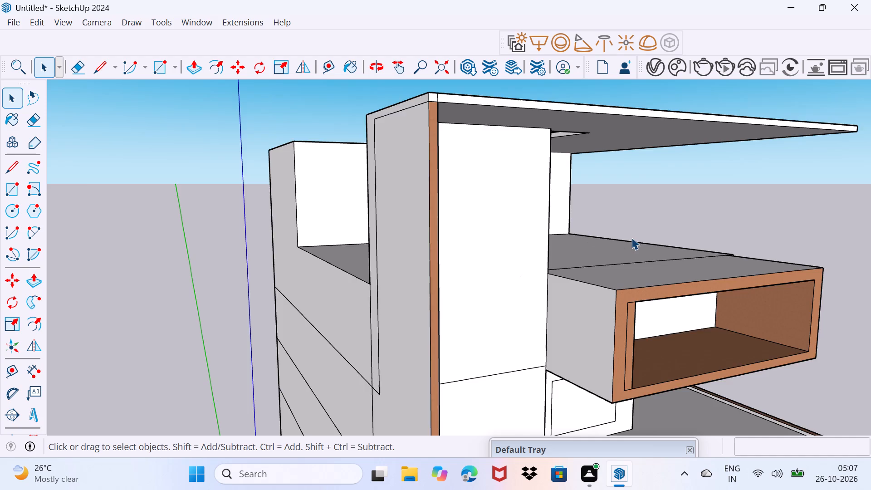
scroll(631, 237, "up", 1)
middle_click_drag(709, 246, 486, 278)
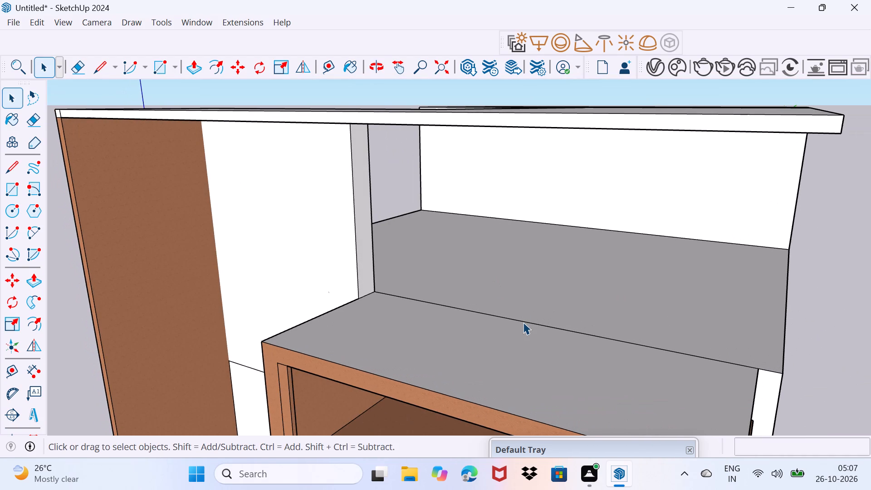
key("e")
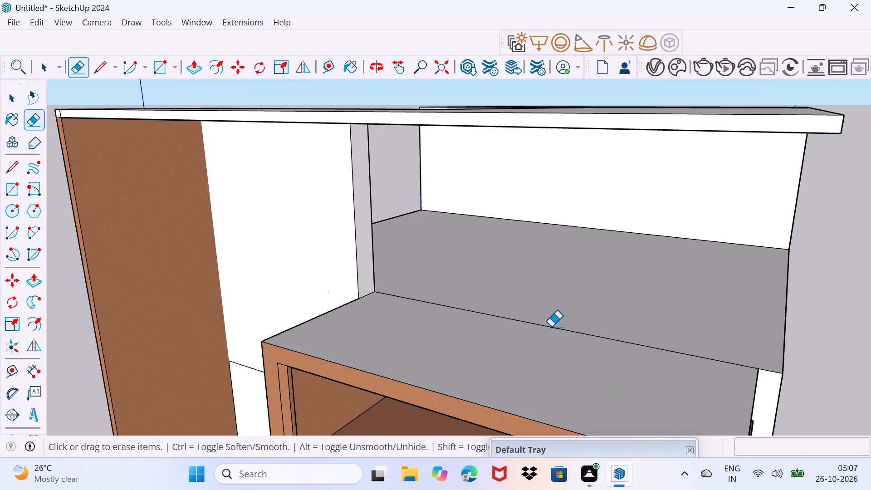
left_click(551, 327)
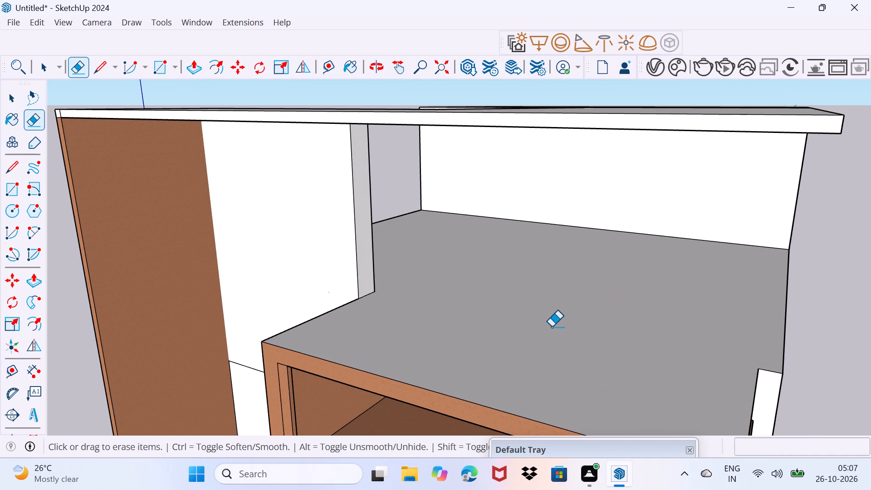
Draw a small rectangle about 1' 5" by 1' 1" on the terrace floor above the box frame, near the notched side edge.
middle_click_drag(609, 338, 481, 289)
scroll(481, 289, "down", 2)
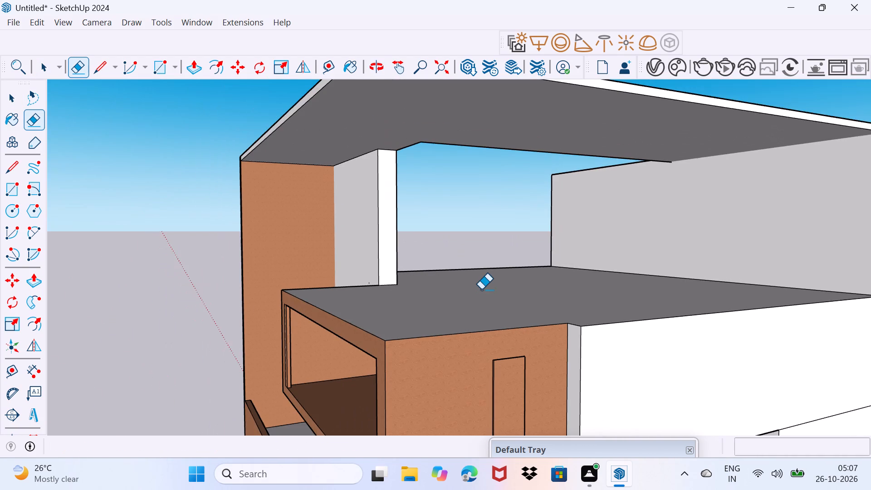
middle_click_drag(481, 296, 455, 308)
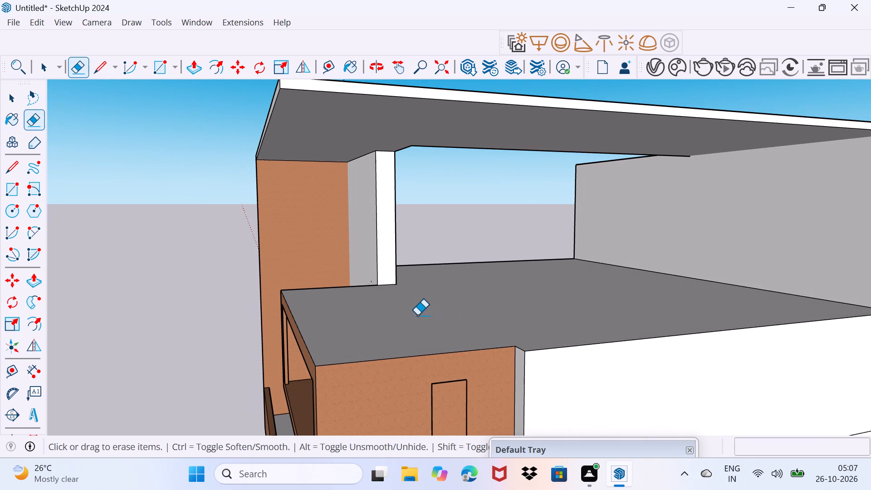
middle_click_drag(404, 315, 680, 338)
middle_click_drag(683, 338, 688, 335)
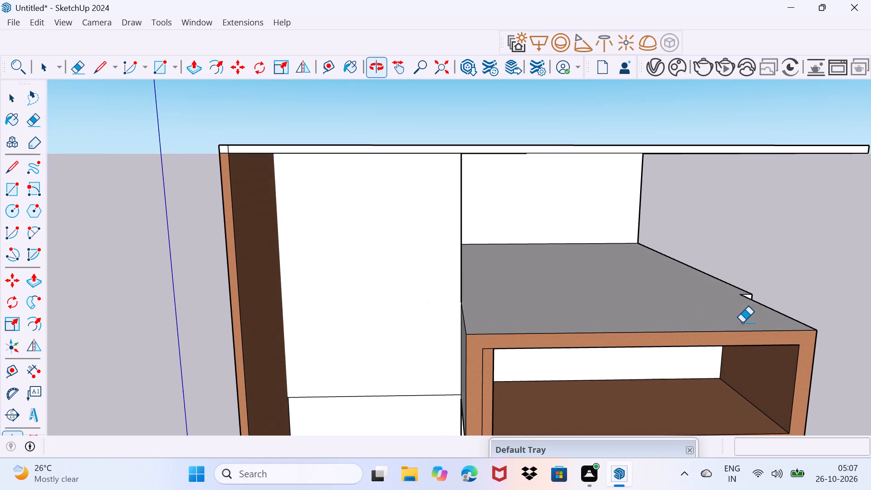
scroll(748, 316, "up", 1)
key("r")
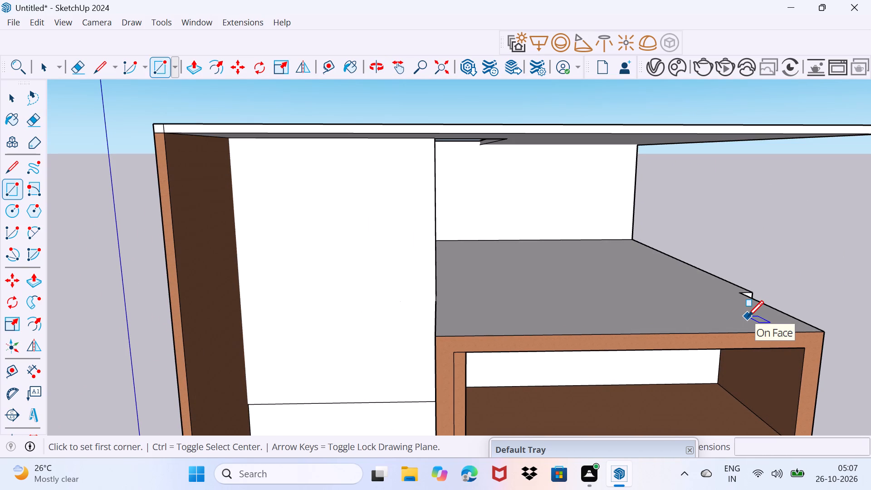
scroll(741, 304, "up", 3)
middle_click_drag(741, 304, 742, 317)
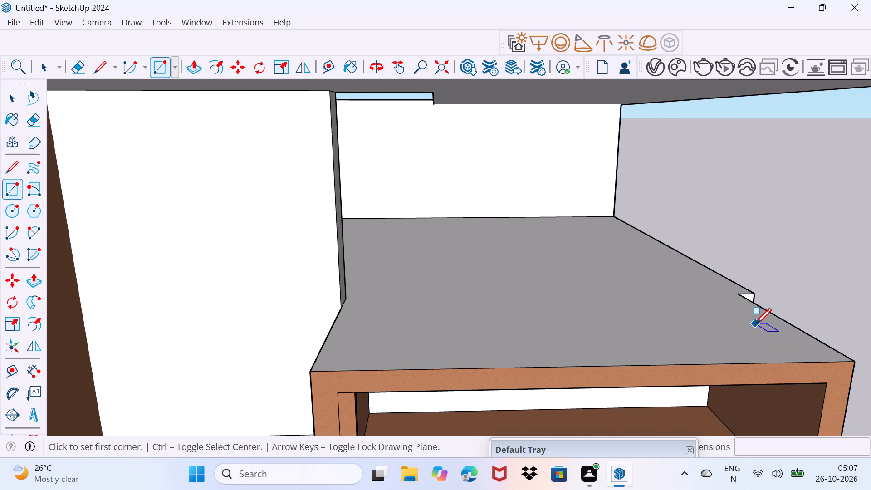
left_click(740, 324)
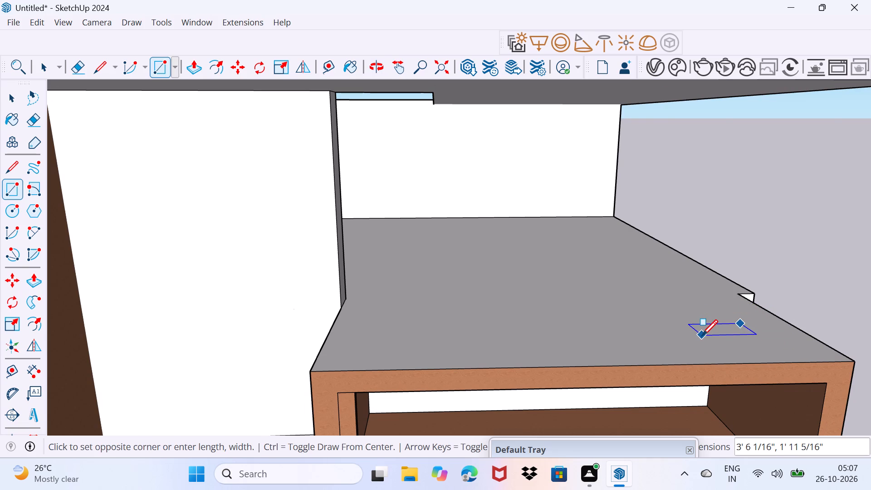
scroll(702, 335, "up", 9)
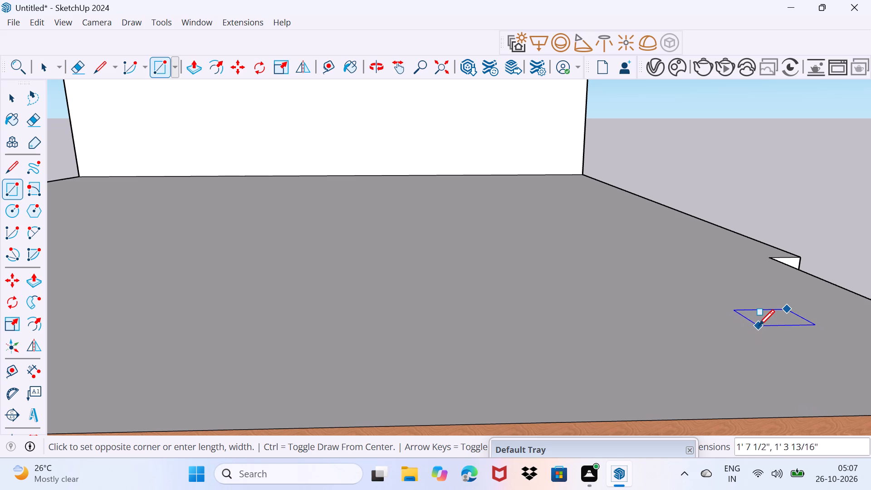
left_click(762, 323)
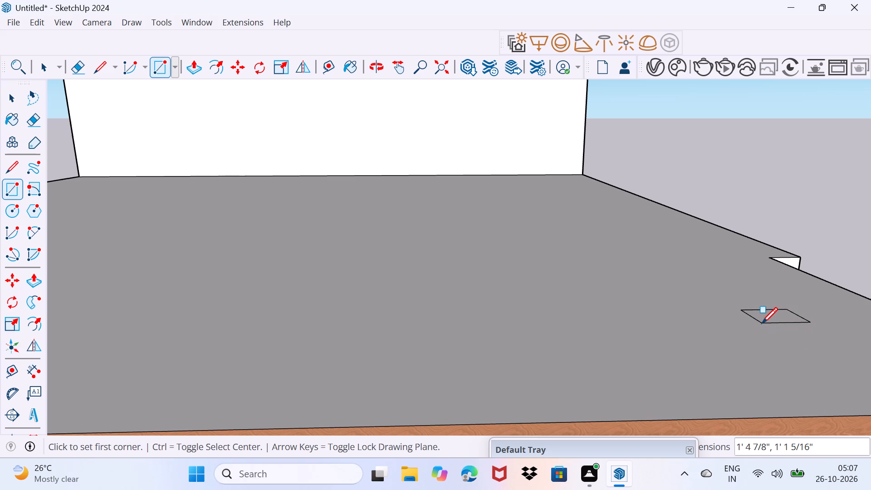
Copy the small rectangle about 9' along the front of the terrace and divide the distance with /2 for evenly spaced copies.
key("space")
left_click(786, 323)
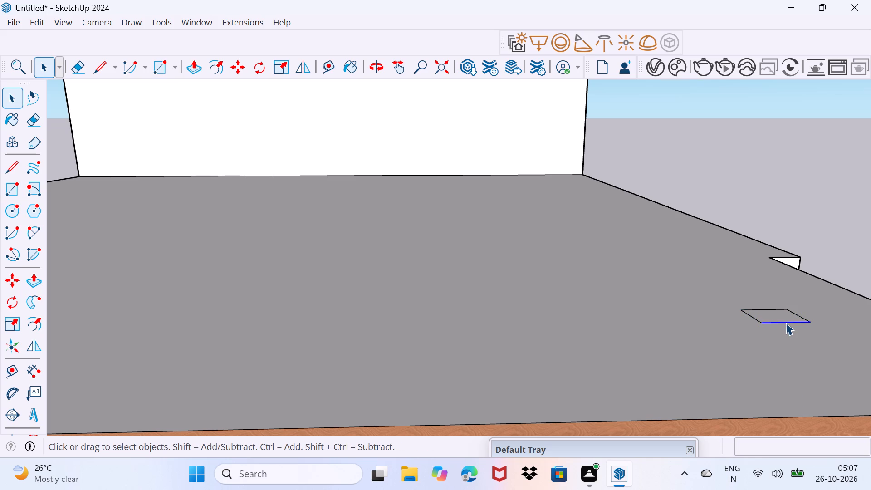
left_click(800, 314, "ctrl")
left_click(763, 308, "ctrl")
left_click(757, 316, "ctrl")
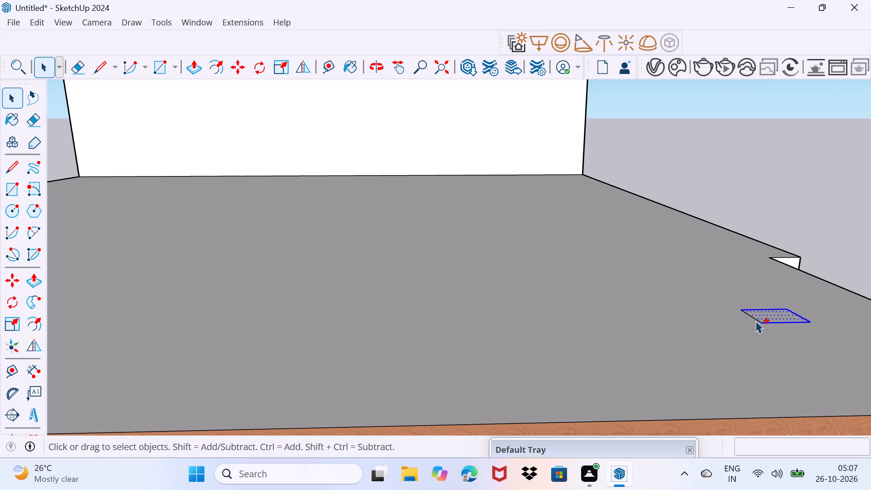
left_click(758, 319, "ctrl")
left_click_drag(760, 319, 764, 315, "ctrl")
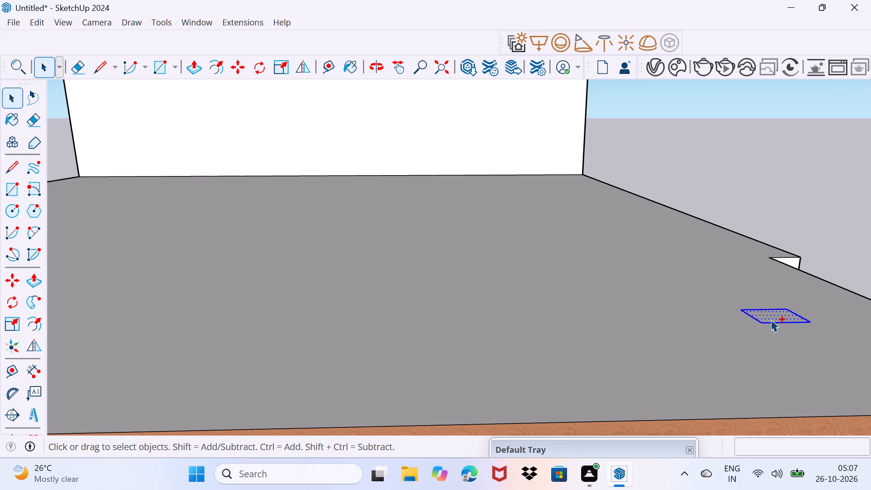
left_click(771, 314, "ctrl+shift")
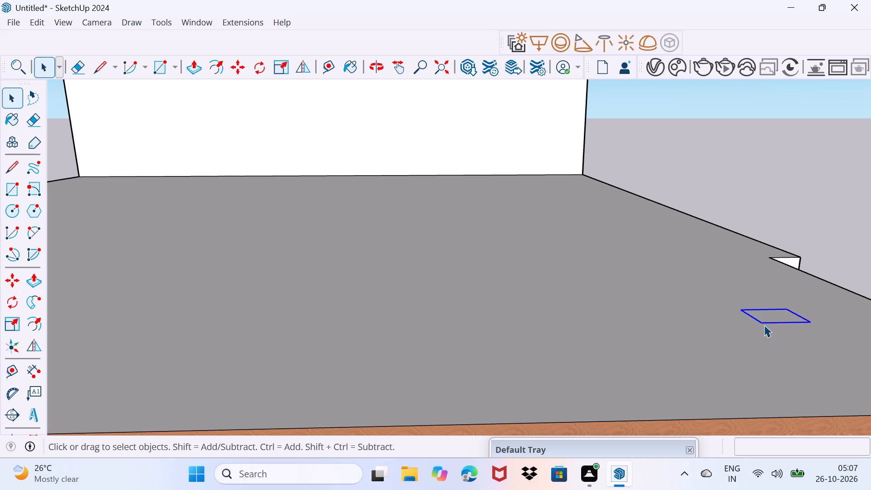
key("m")
left_click(764, 325)
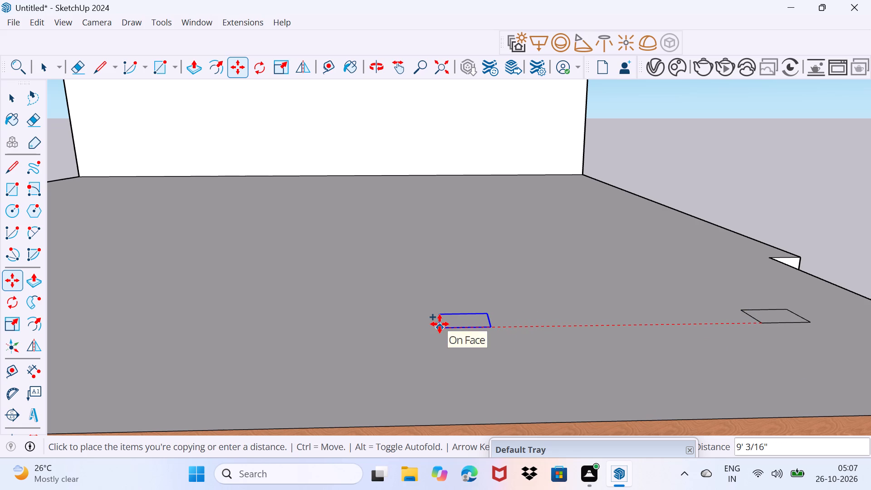
left_click(440, 324)
type("/2")
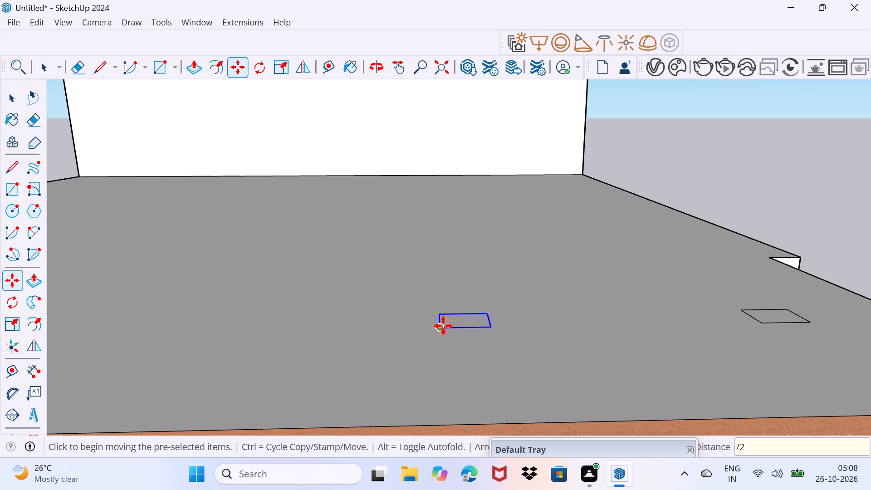
key("Return")
key("space")
Push/Pull the rectangle farthest from the notched edge up 15' 5 15/16" to the roof slab's top as a column.
scroll(485, 288, "down", 3)
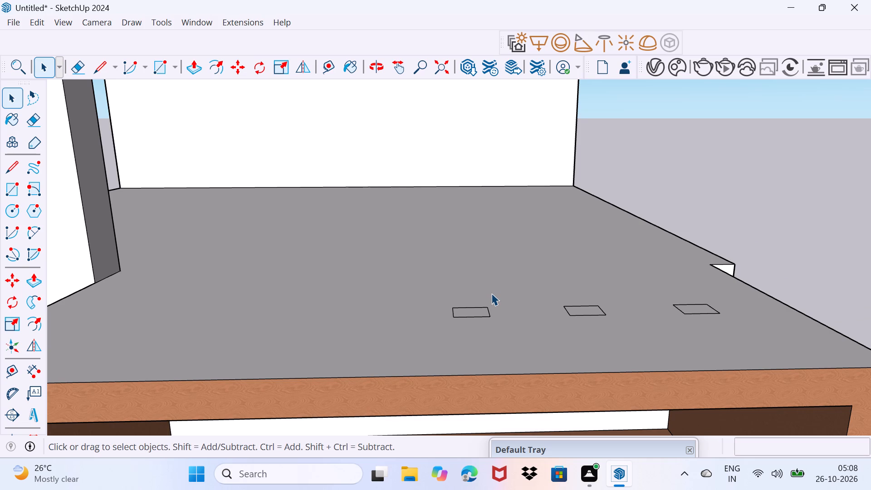
scroll(528, 317, "down", 5)
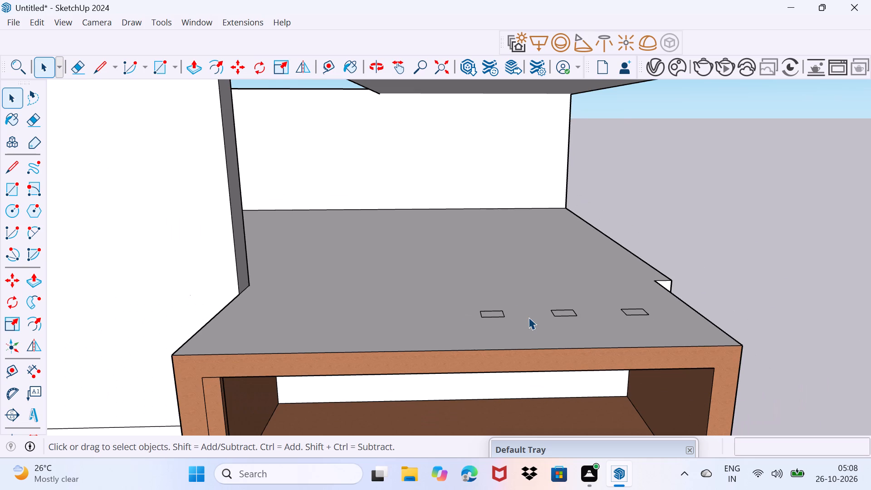
middle_click_drag(521, 318, 478, 377)
scroll(475, 376, "down", 1, "shift")
middle_click_drag(472, 374, 467, 337)
scroll(447, 333, "up", 2)
left_click(447, 333)
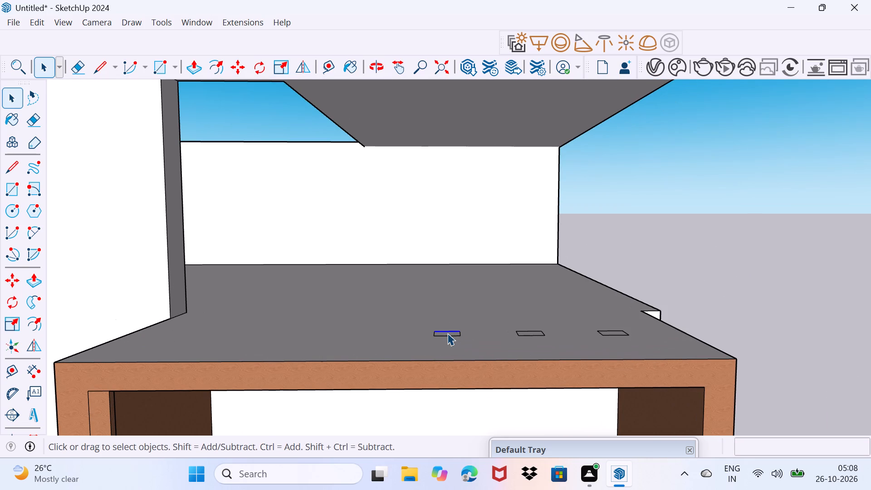
left_click(448, 334)
scroll(450, 329, "up", 5)
left_click_drag(450, 346, 466, 323)
scroll(450, 335, "up", 4)
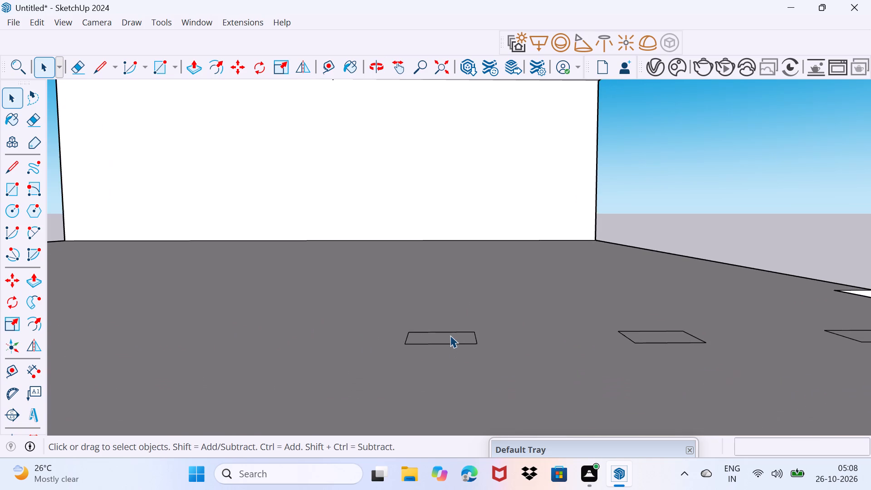
left_click(450, 340)
key("p")
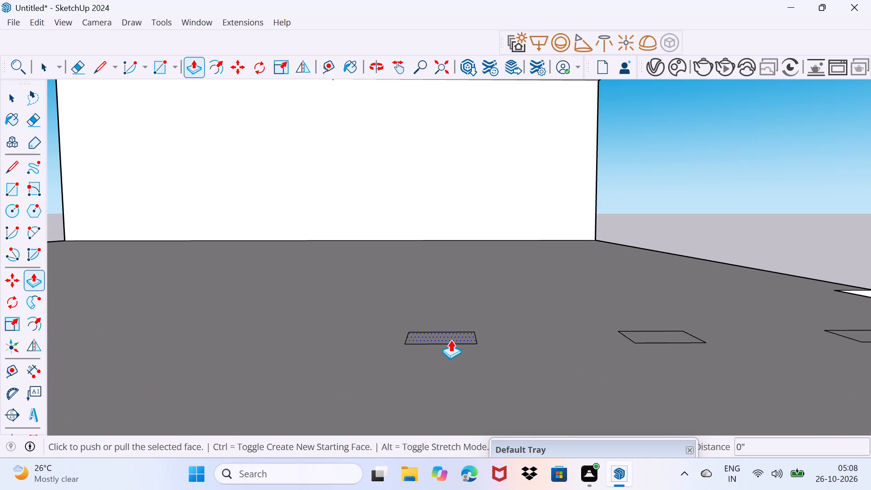
left_click(450, 340)
scroll(470, 251, "down", 20)
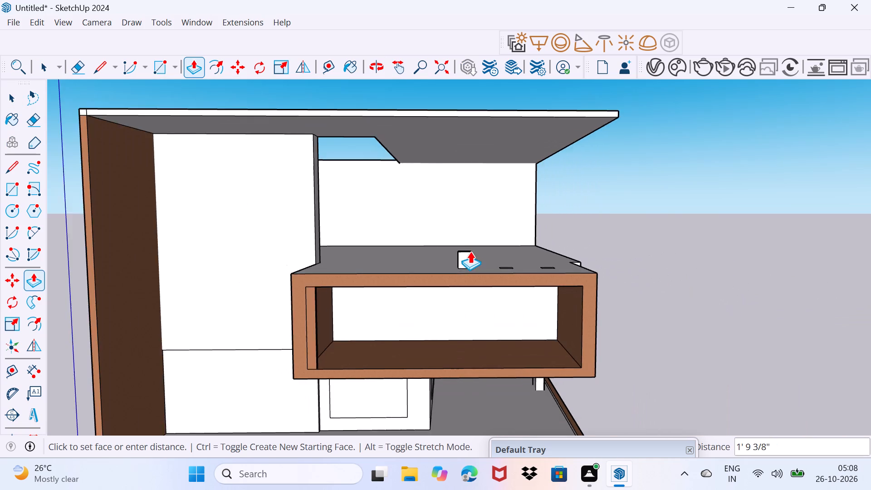
scroll(470, 251, "down", 1)
left_click(493, 149)
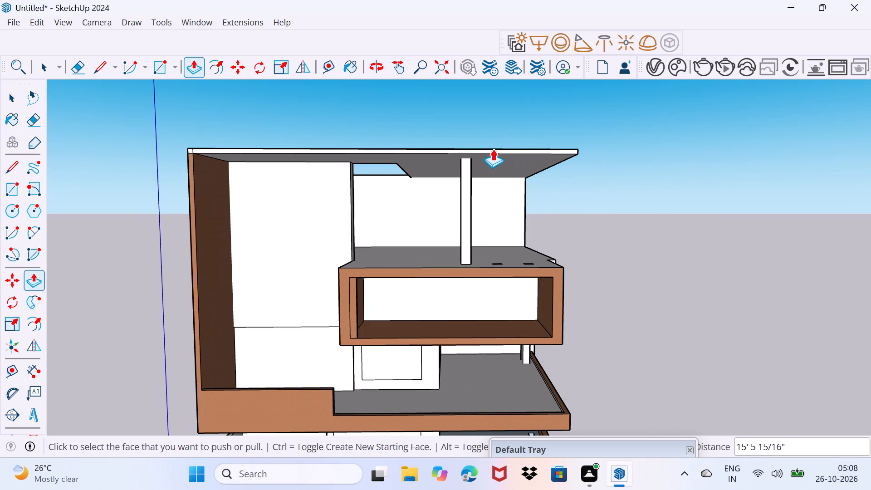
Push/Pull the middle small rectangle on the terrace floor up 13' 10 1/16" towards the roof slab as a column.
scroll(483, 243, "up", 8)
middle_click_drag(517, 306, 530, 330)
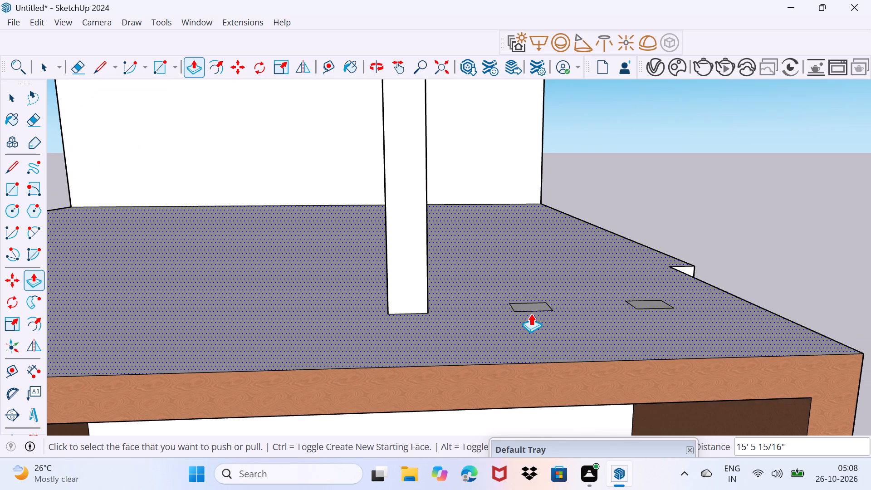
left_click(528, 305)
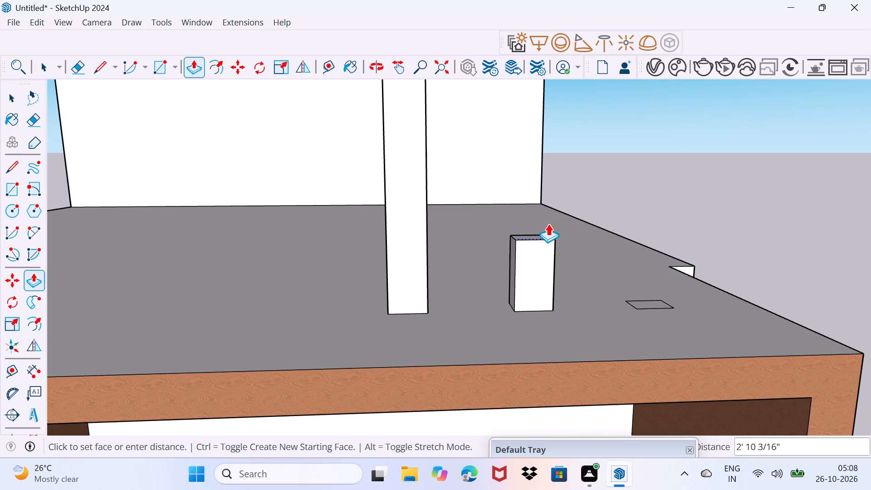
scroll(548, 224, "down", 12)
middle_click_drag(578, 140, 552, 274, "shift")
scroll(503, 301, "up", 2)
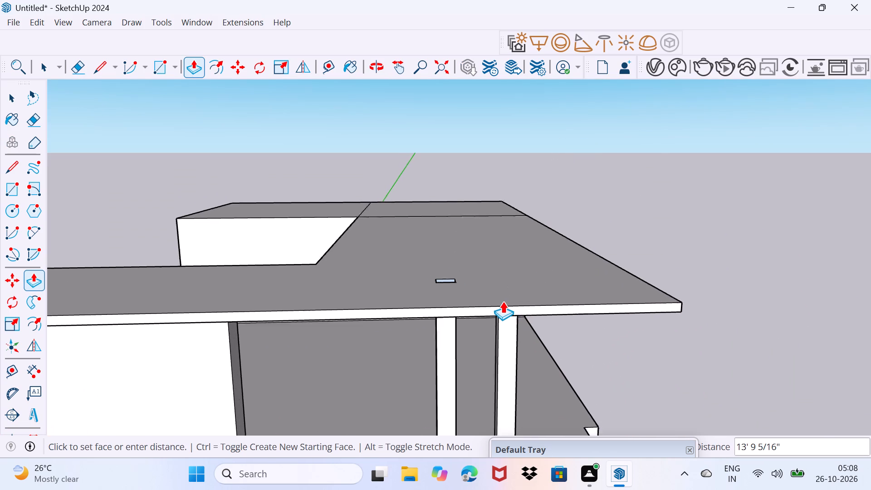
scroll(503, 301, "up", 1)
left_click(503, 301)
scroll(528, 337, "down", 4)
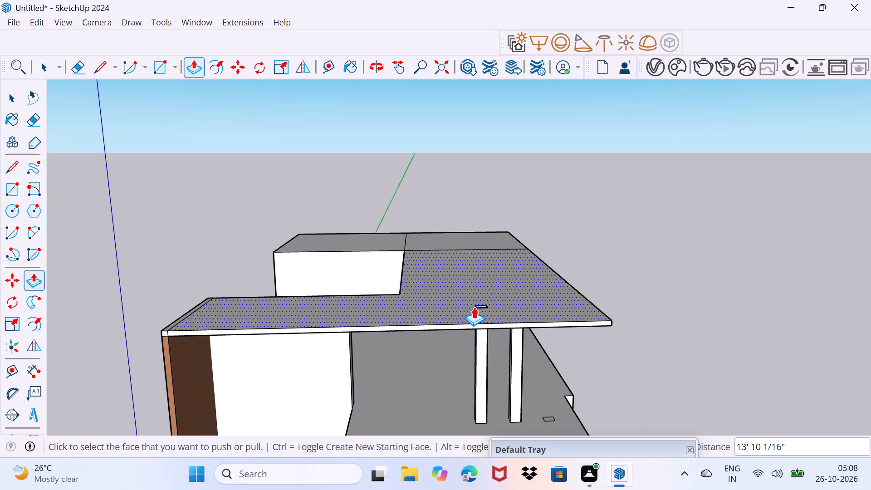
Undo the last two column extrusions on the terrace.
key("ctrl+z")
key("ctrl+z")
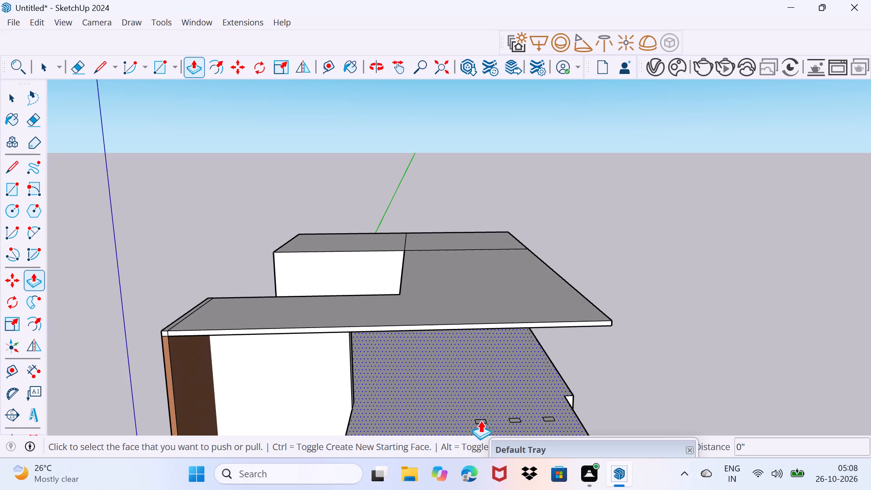
Push/Pull each of the three small terrace rectangles up 14' 10 13/16" to the underside of the roof slab as columns.
scroll(477, 419, "up", 8)
middle_click_drag(489, 410, 492, 350, "shift")
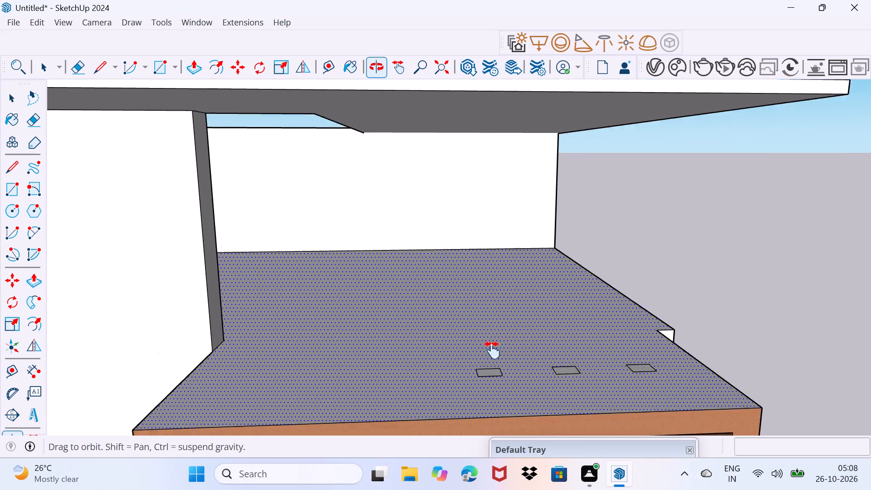
middle_click_drag(492, 350, 491, 344, "shift")
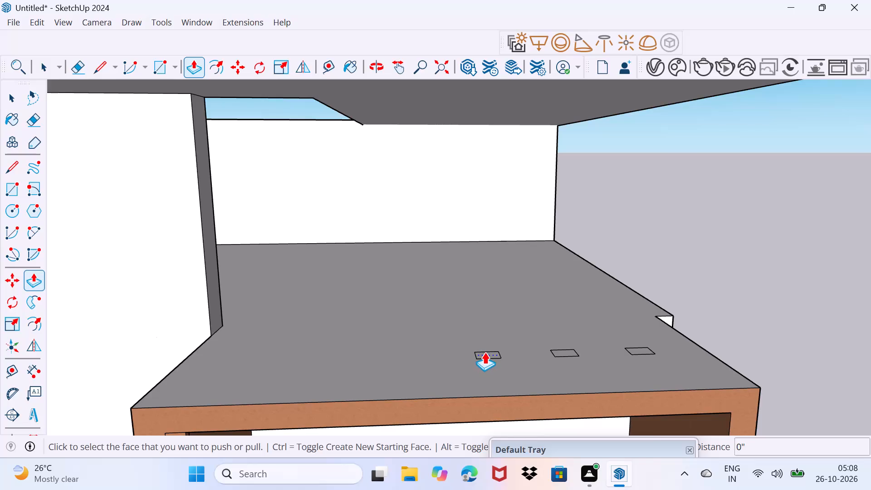
left_click(484, 352)
scroll(500, 263, "down", 6)
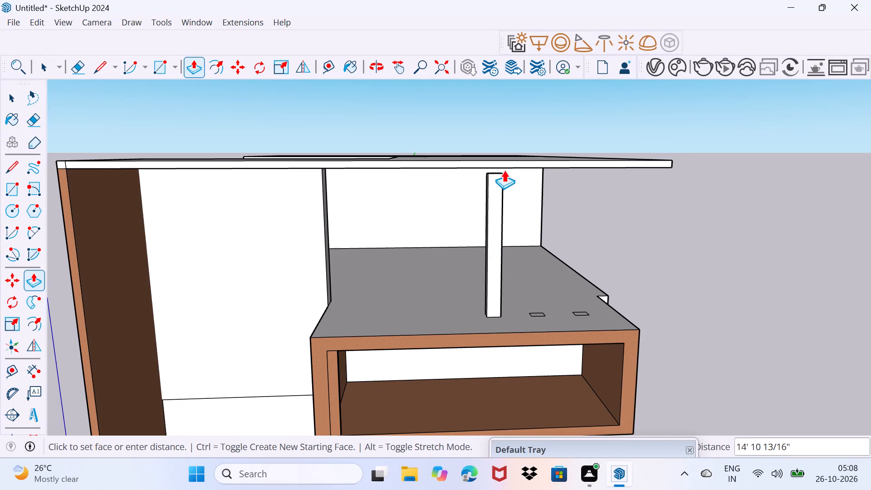
left_click(501, 167)
middle_click_drag(501, 166, 504, 207)
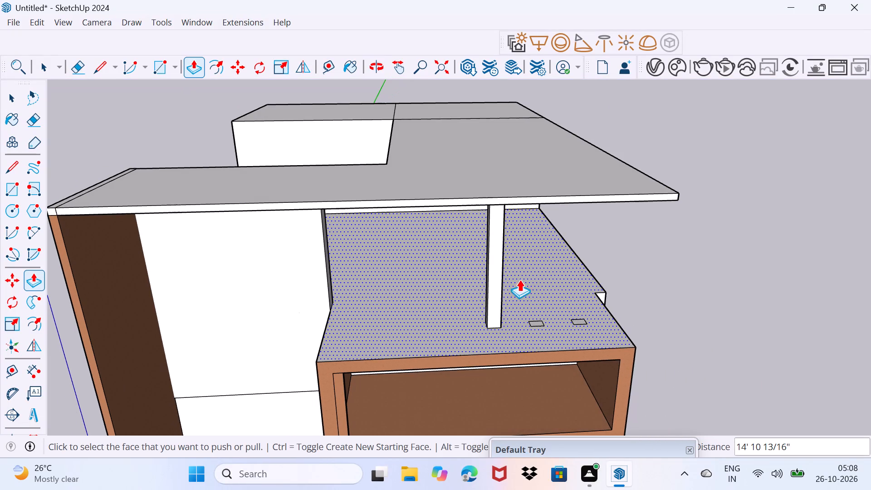
scroll(536, 316, "up", 4)
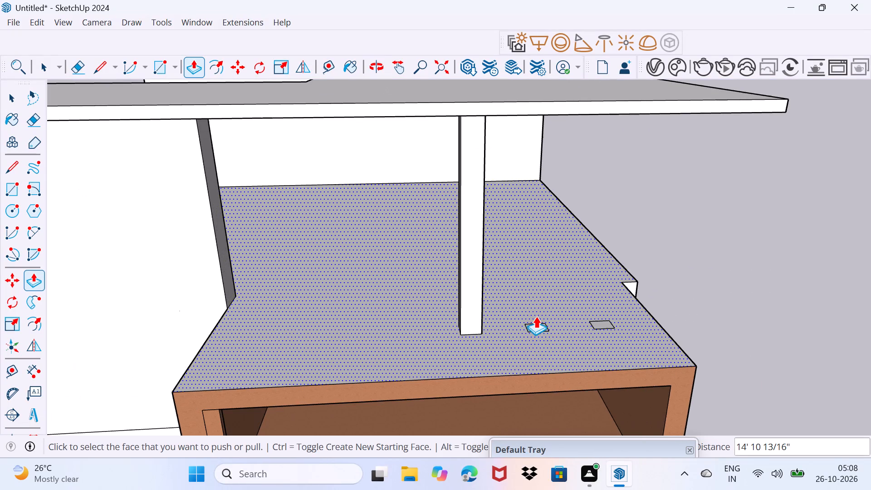
left_click(532, 324)
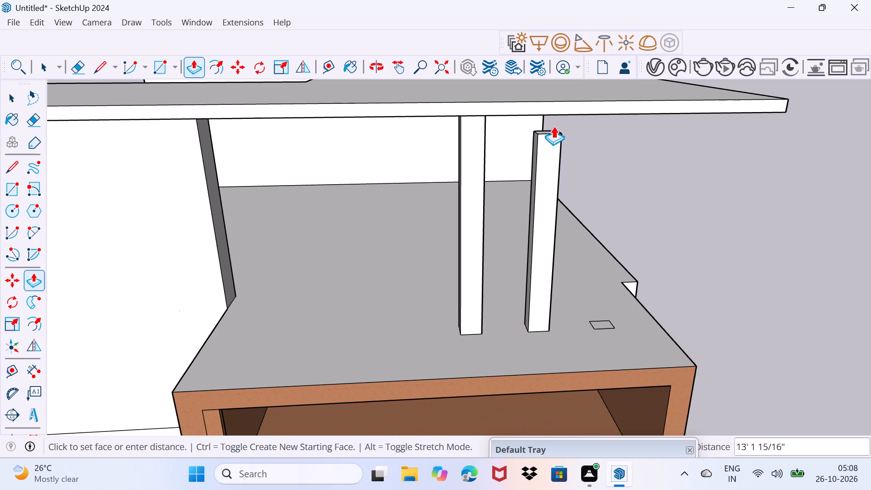
left_click(554, 114)
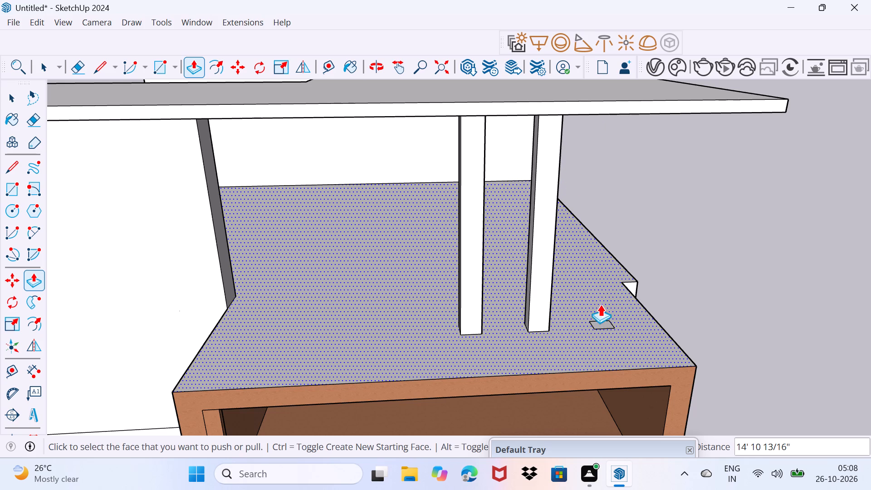
left_click(602, 324)
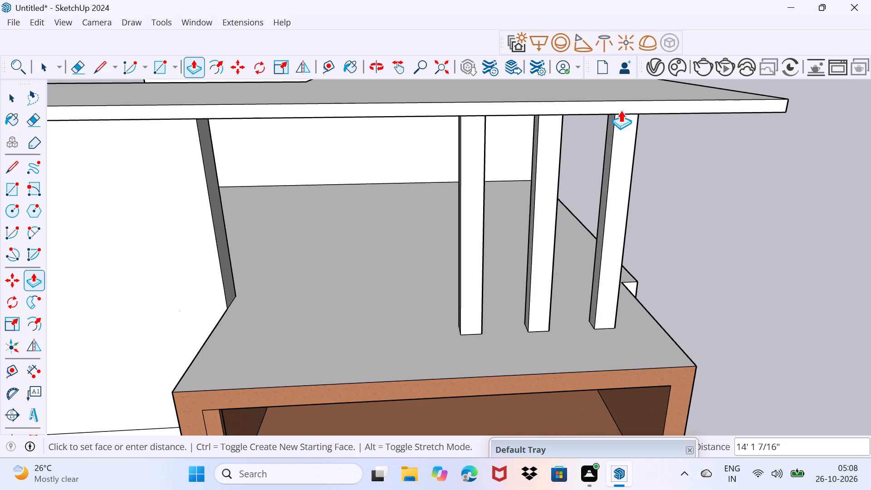
left_click(621, 110)
key("space")
left_click_drag(563, 328, 573, 262)
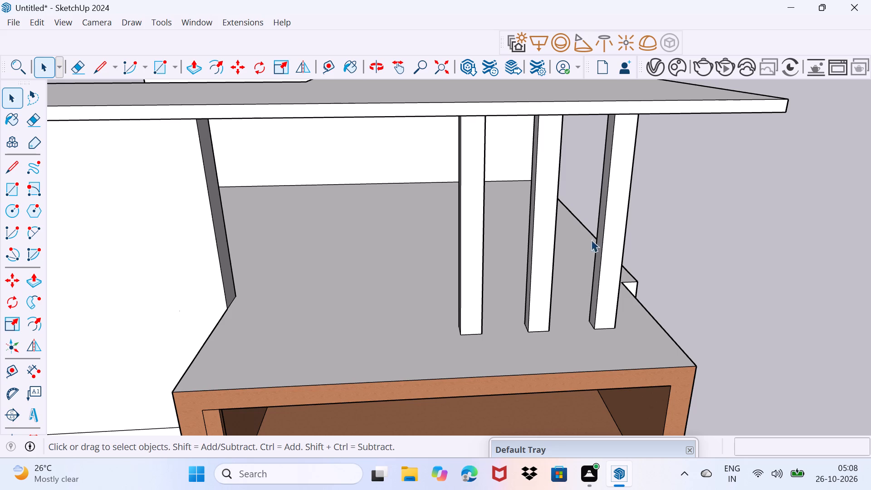
Draw a window rectangle about 14' 2" by 6' 11" on the white wall inside the wood-clad box frame.
scroll(594, 234, "down", 9)
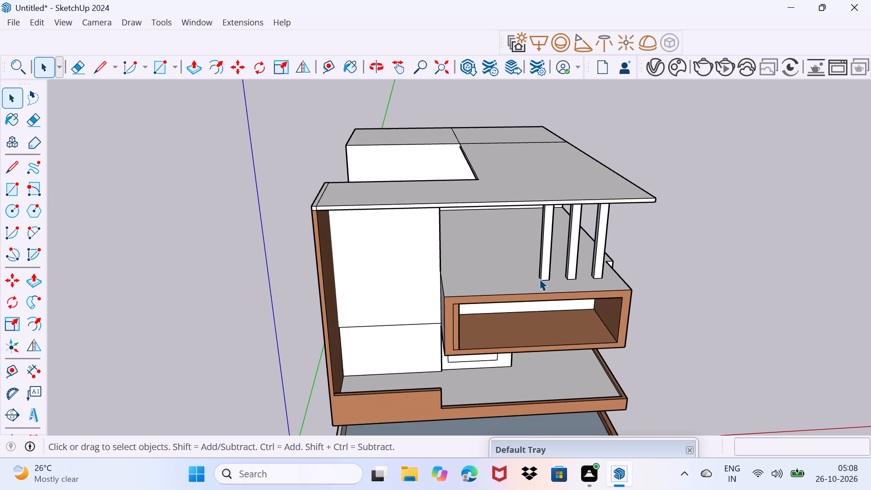
middle_click_drag(487, 287, 383, 257)
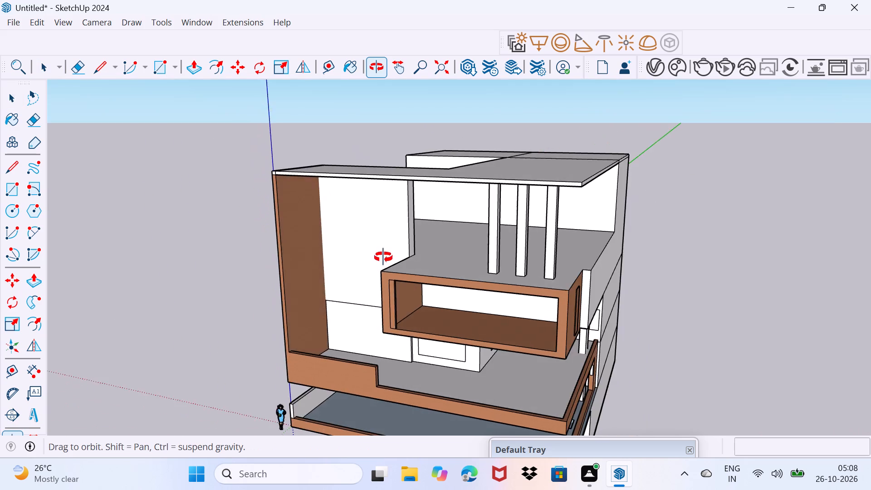
middle_click_drag(383, 257, 454, 205)
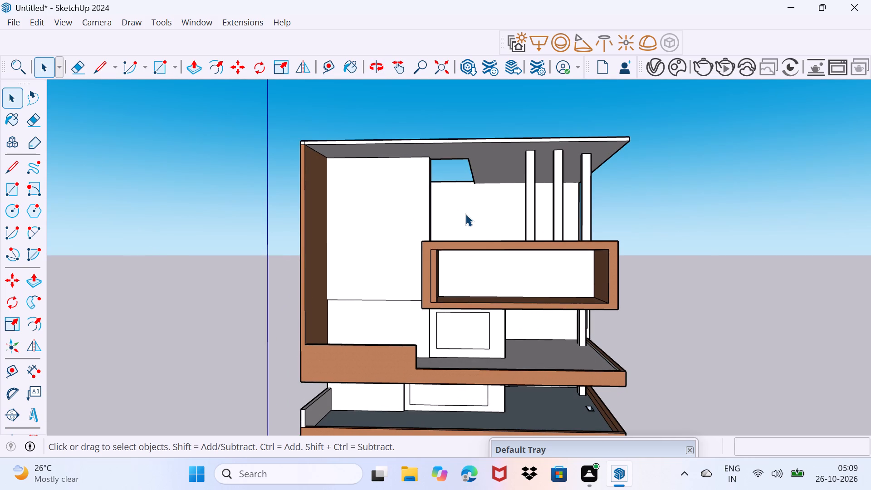
scroll(465, 275, "up", 4)
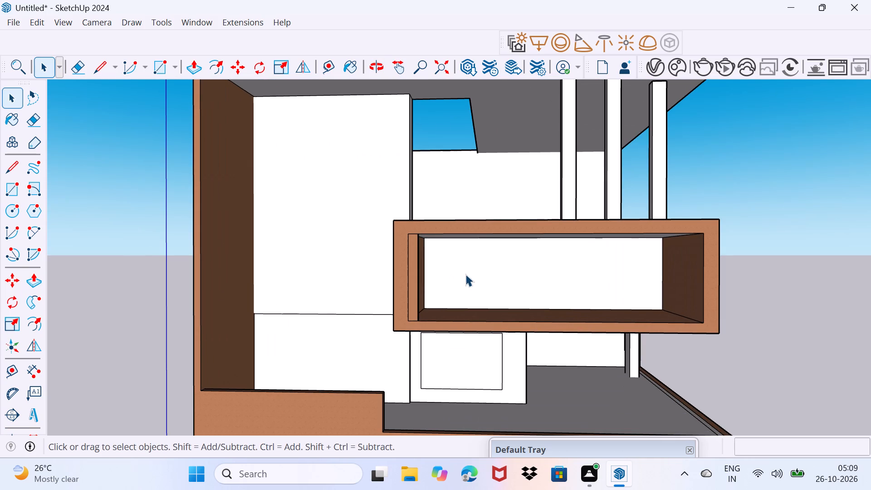
key("r")
scroll(465, 274, "up", 5)
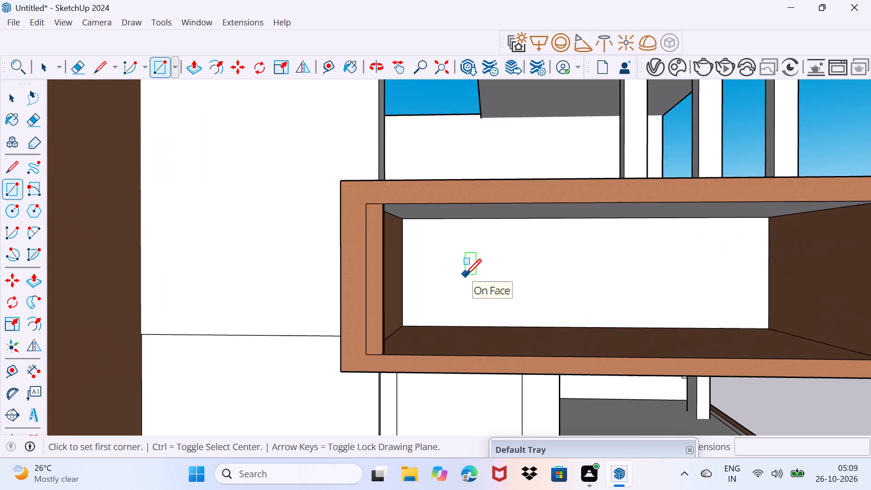
middle_click_drag(467, 273, 492, 252)
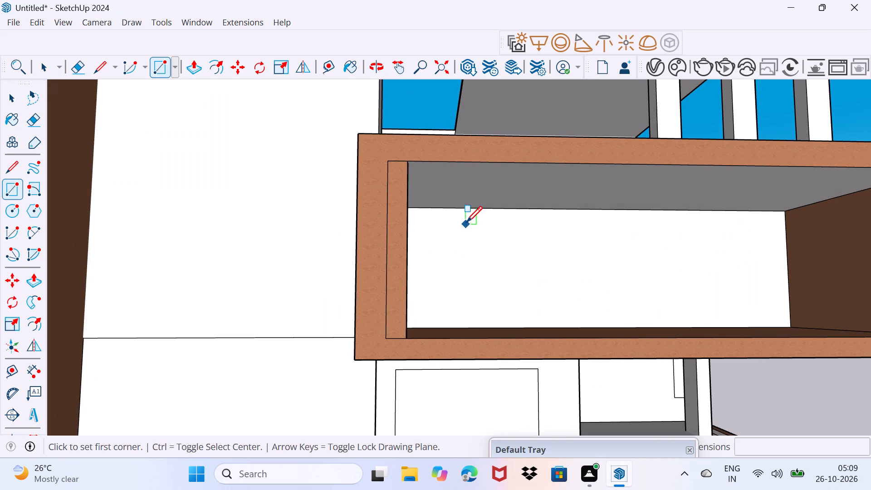
left_click(462, 219)
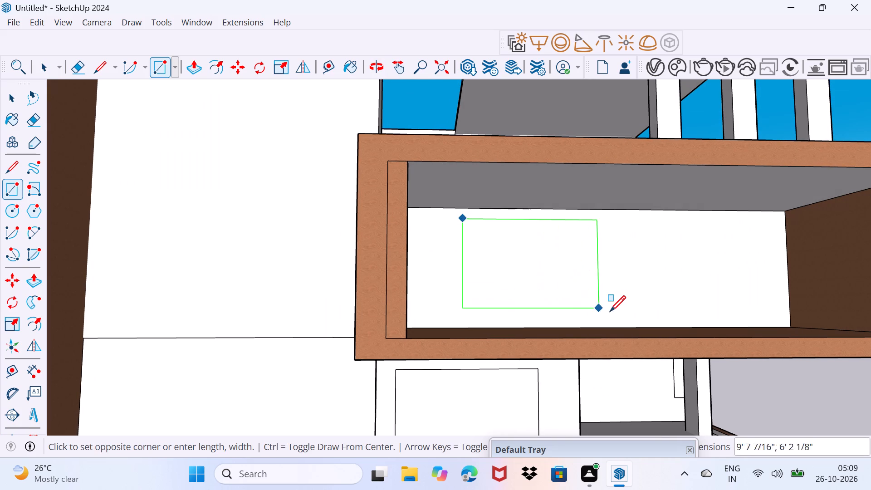
left_click(667, 319)
middle_click_drag(655, 294, 592, 287)
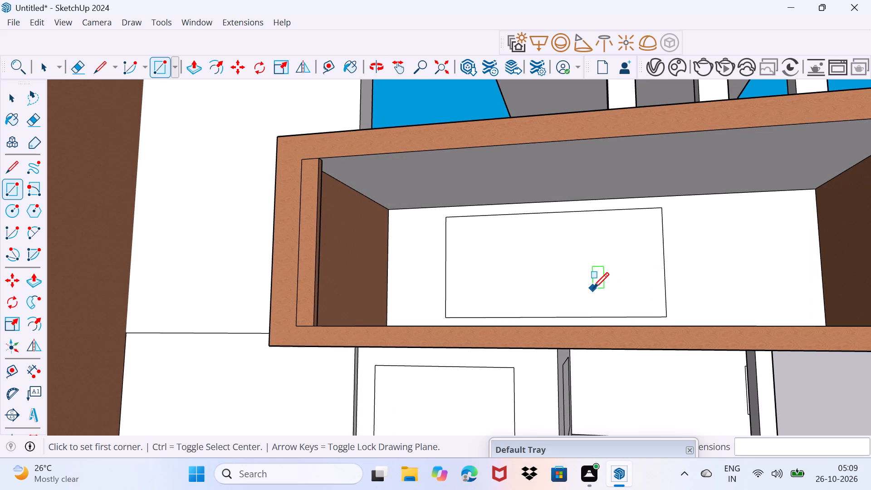
key("Escape")
key("space")
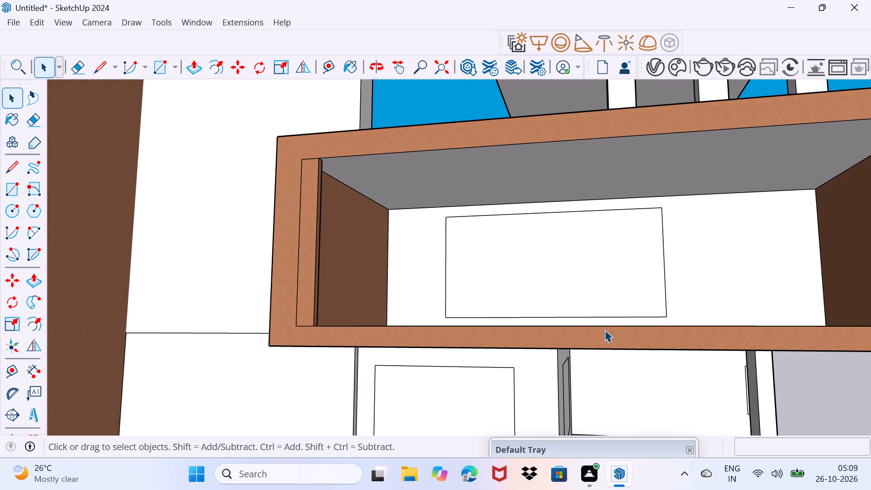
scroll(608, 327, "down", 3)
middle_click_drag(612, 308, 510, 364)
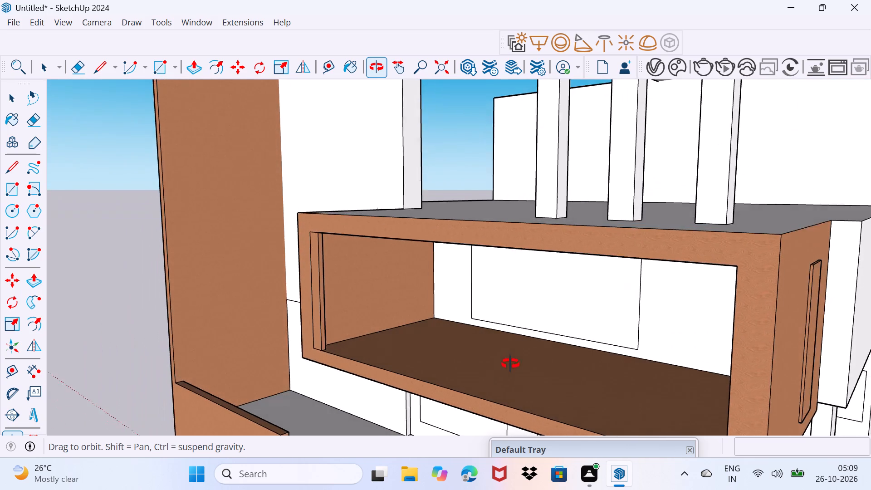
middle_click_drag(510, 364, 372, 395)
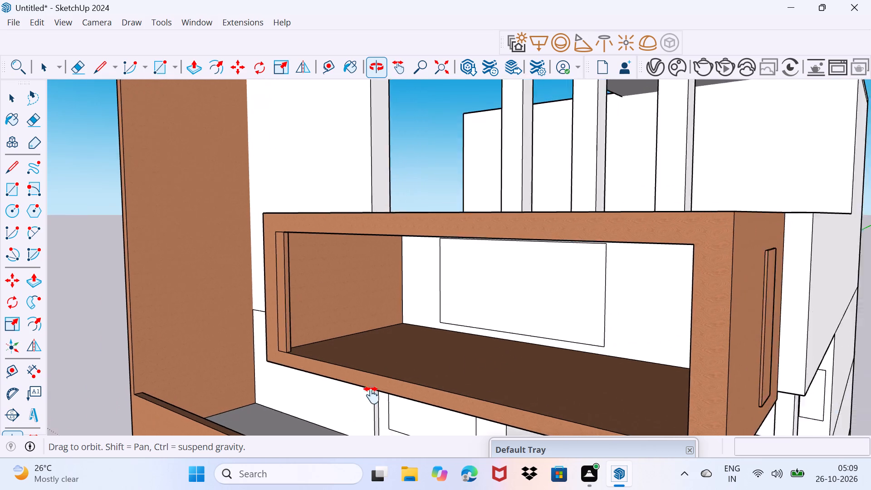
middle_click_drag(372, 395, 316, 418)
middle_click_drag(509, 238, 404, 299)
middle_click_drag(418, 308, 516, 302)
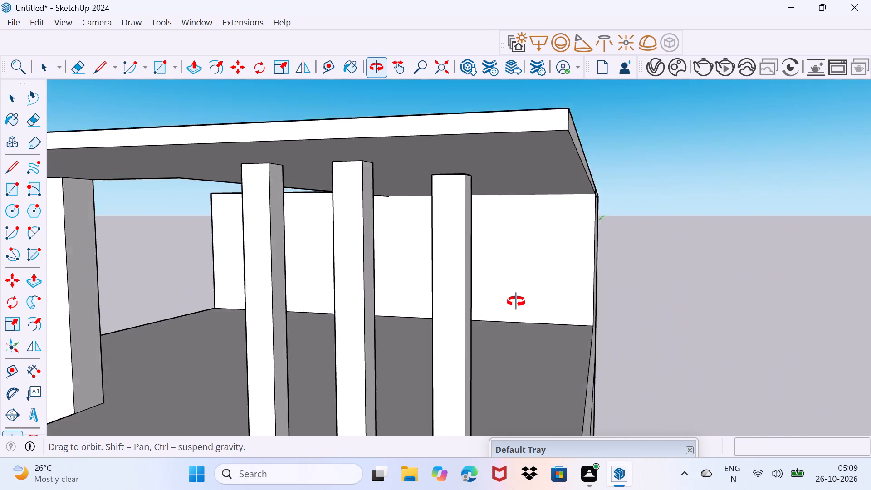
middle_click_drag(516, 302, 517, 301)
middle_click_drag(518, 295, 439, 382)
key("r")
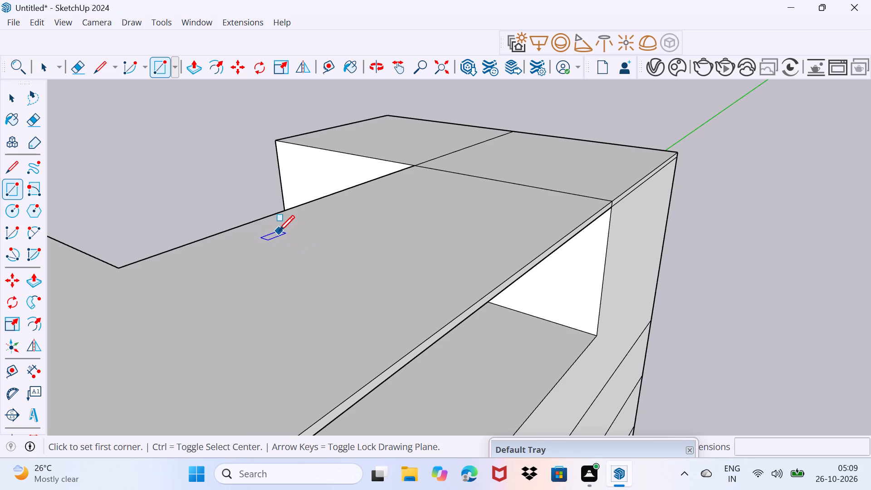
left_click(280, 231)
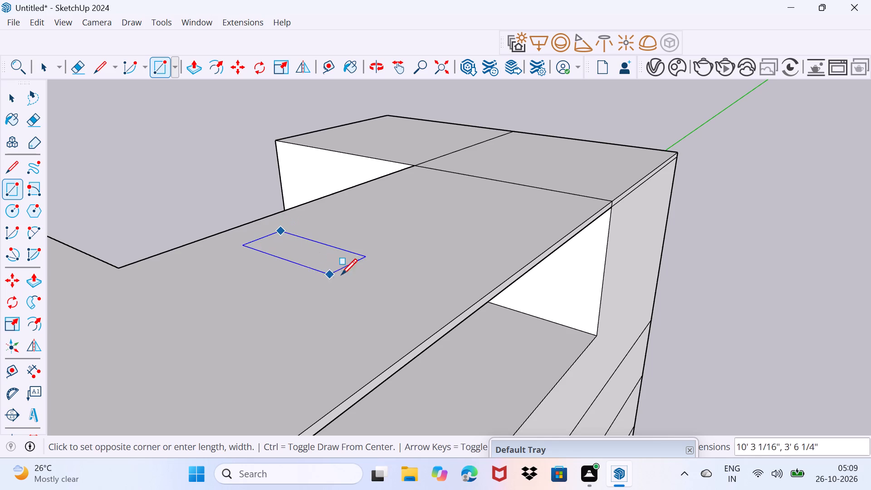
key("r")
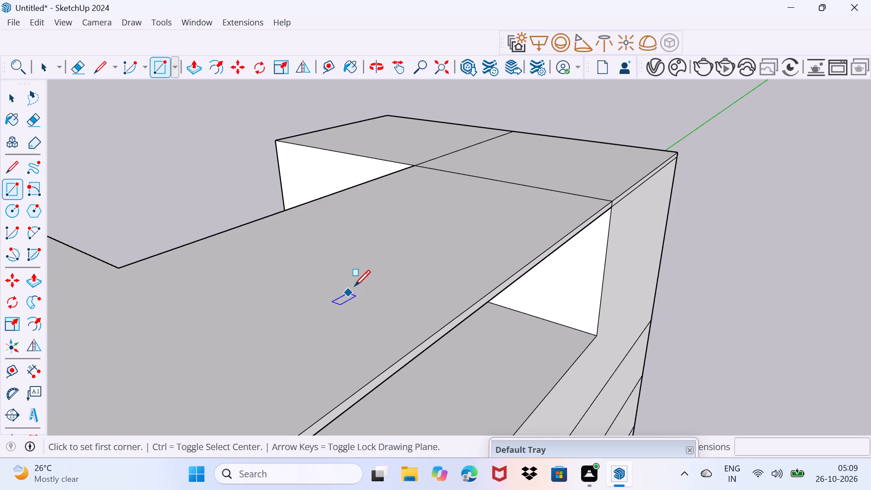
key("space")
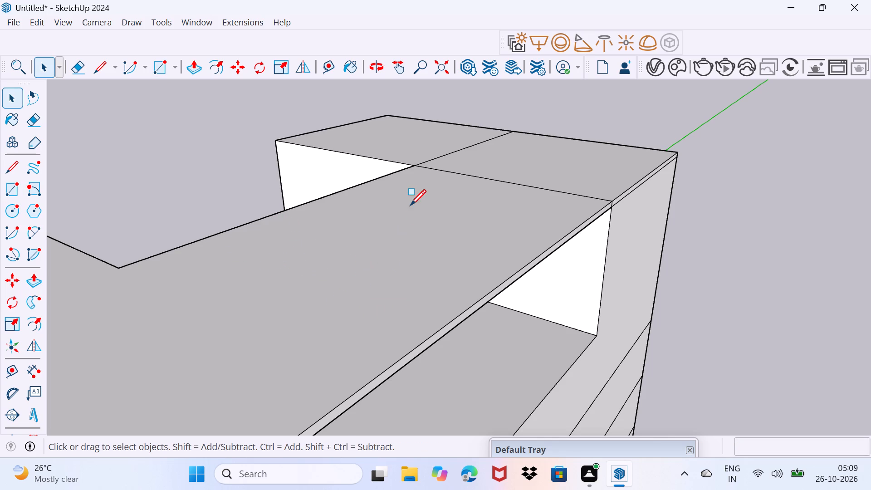
Draw a large rectangle on top of the roof slab above the terrace, set in from the slab's edges near the rooftop block.
key("r")
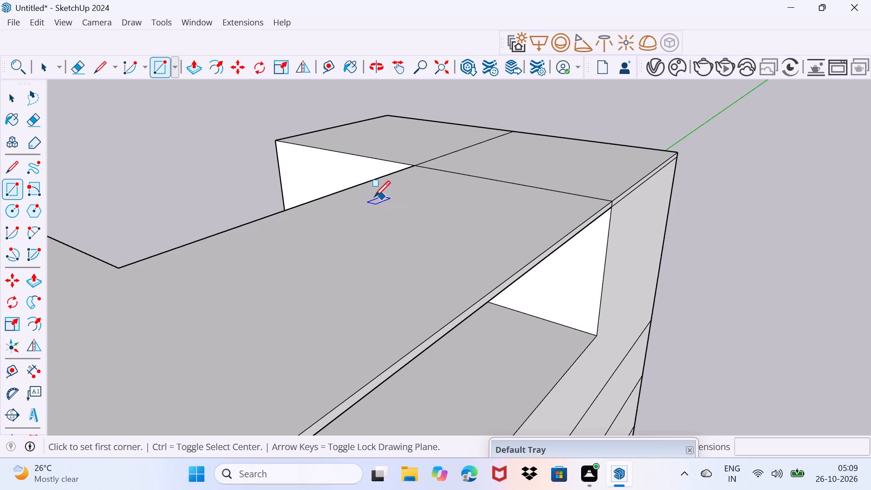
left_click(402, 187)
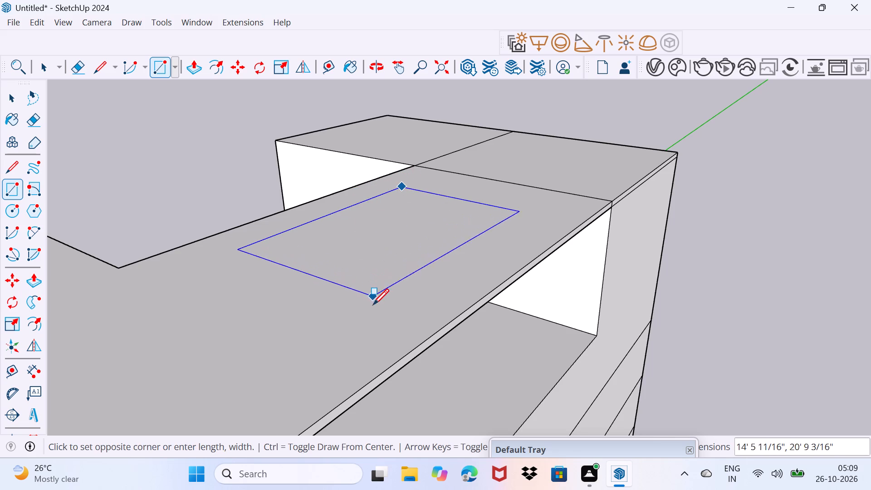
left_click(377, 309)
key("space")
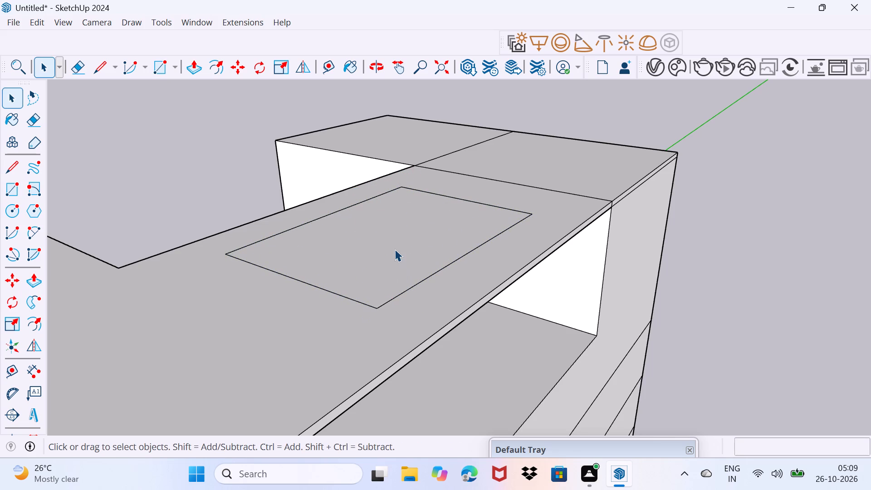
Push/Pull the large roof rectangle down 7 1/8" through the slab thickness to cut an opening over the terrace.
left_click(395, 249)
key("p")
left_click(395, 249)
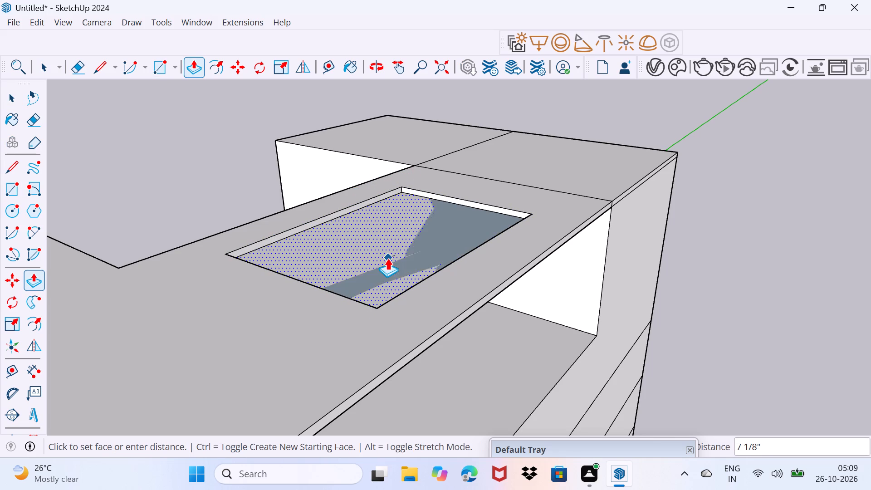
left_click(387, 258)
middle_click_drag(374, 299, 334, 245)
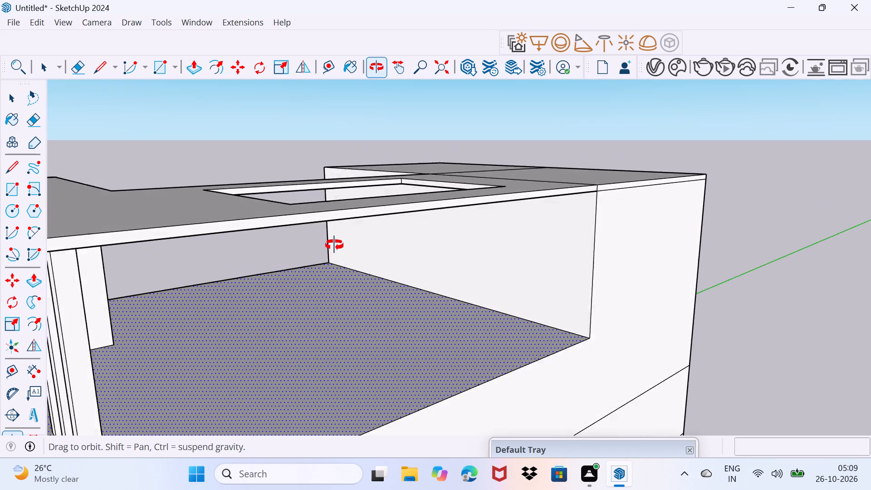
Draw a window rectangle about 9' 1" by 7' 4" on the white terrace wall beneath the roof slab, near its outer end.
middle_click_drag(334, 245, 335, 245)
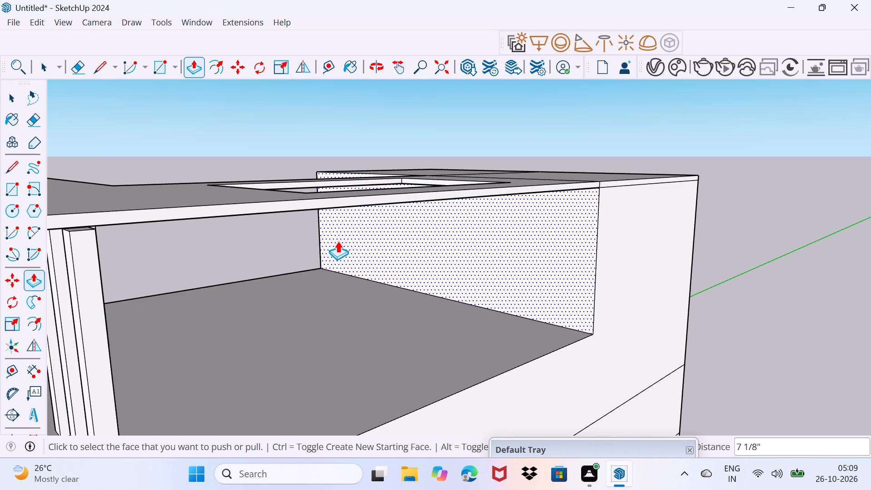
key("space")
middle_click_drag(338, 241, 434, 249)
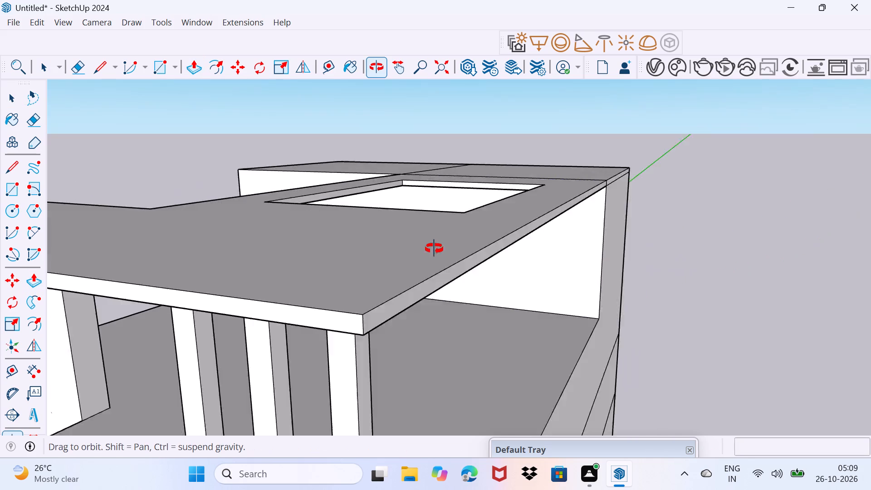
middle_click_drag(434, 249, 459, 217)
scroll(526, 246, "up", 5)
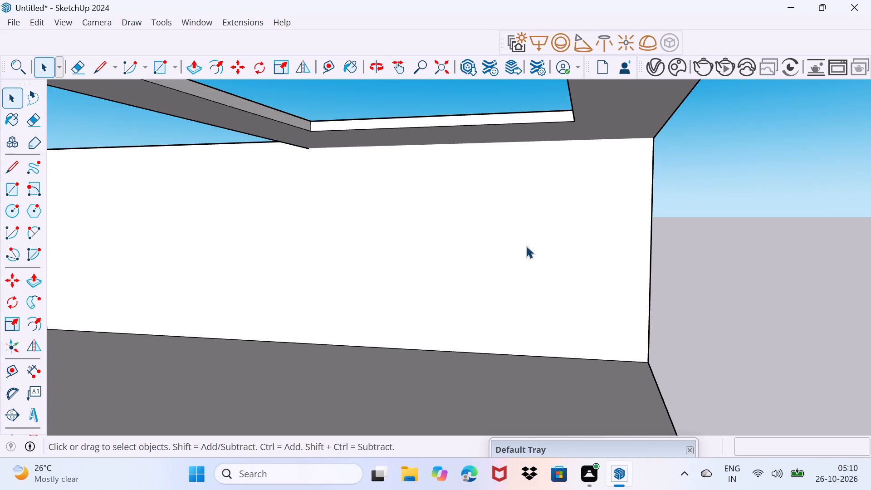
key("r")
left_click(508, 183)
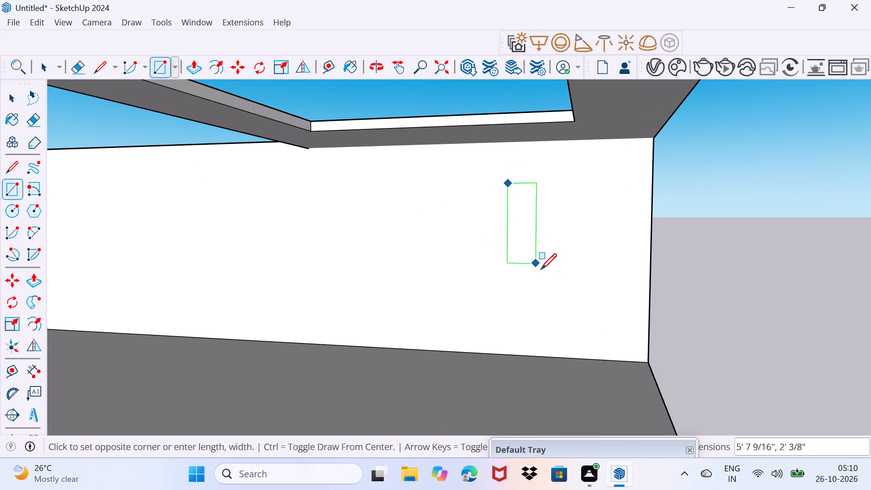
left_click(614, 317)
key("space")
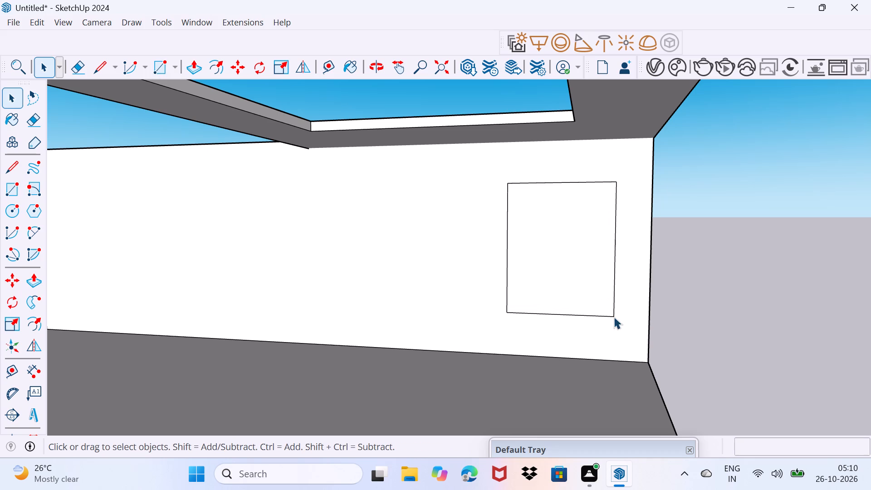
Push/Pull the terrace wall's window rectangle inward about 3' 10" to form a recess.
left_click(578, 281)
key("p")
left_click(578, 281)
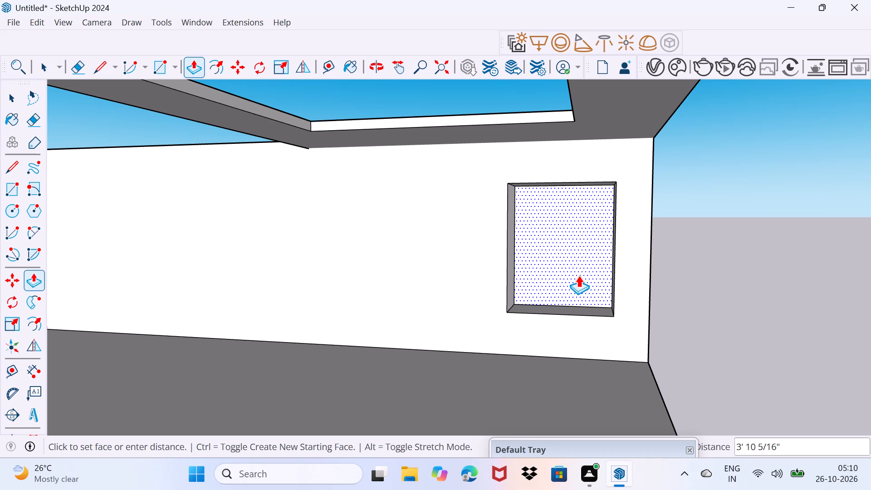
left_click(578, 275)
key("space")
left_click_drag(561, 297, 568, 276)
scroll(556, 252, "down", 7)
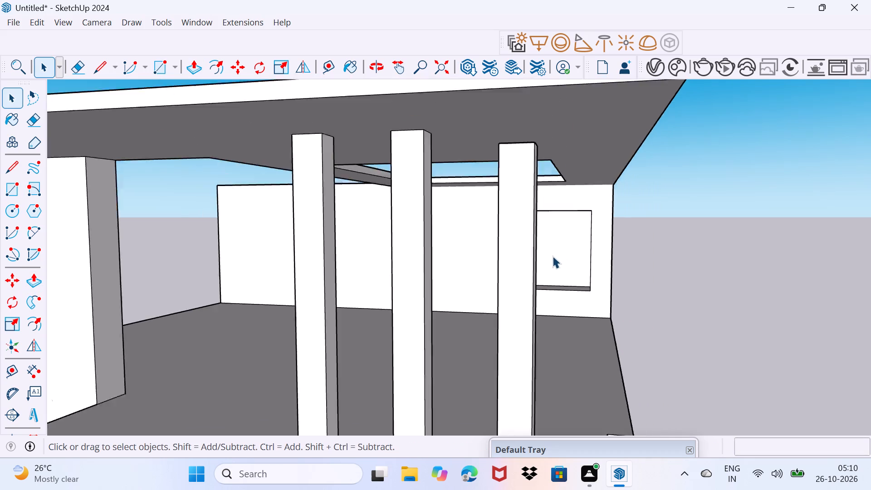
Push/Pull the window rectangle inside the wood-clad box frame inward 5' 3 3/8".
scroll(553, 256, "down", 5)
scroll(528, 386, "up", 3)
middle_click_drag(463, 352, 479, 313)
left_click(474, 313)
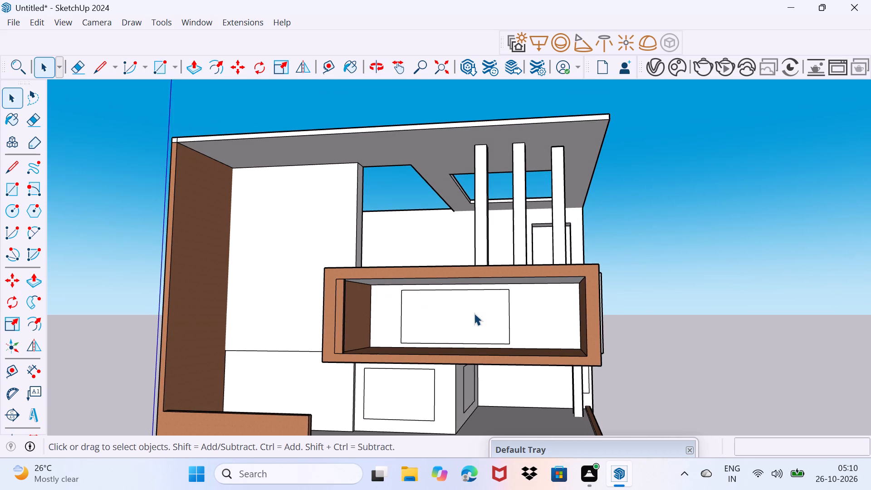
key("p")
left_click(474, 313)
scroll(474, 313, "up", 4)
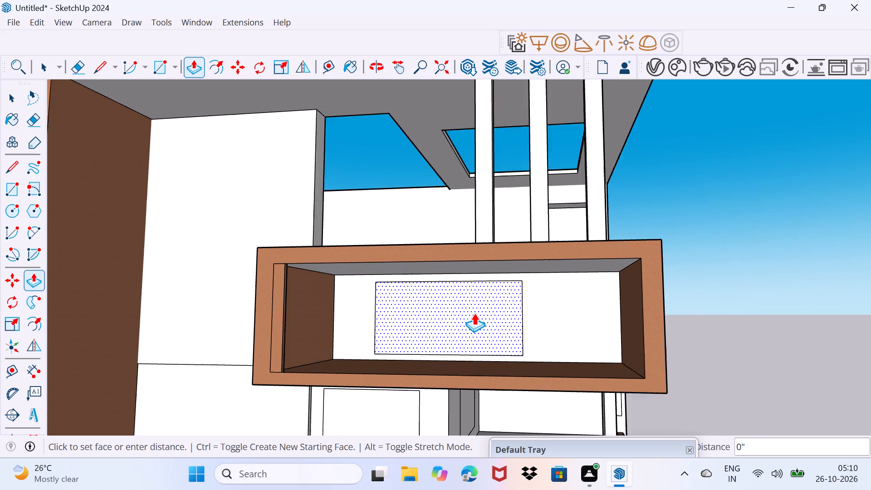
left_click(474, 313)
left_click(482, 307)
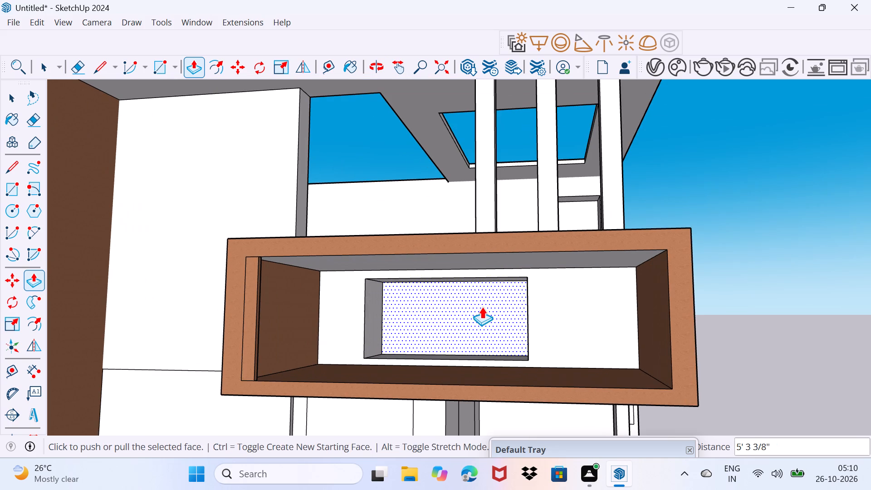
key("space")
left_click_drag(468, 335, 489, 304)
scroll(470, 294, "down", 5)
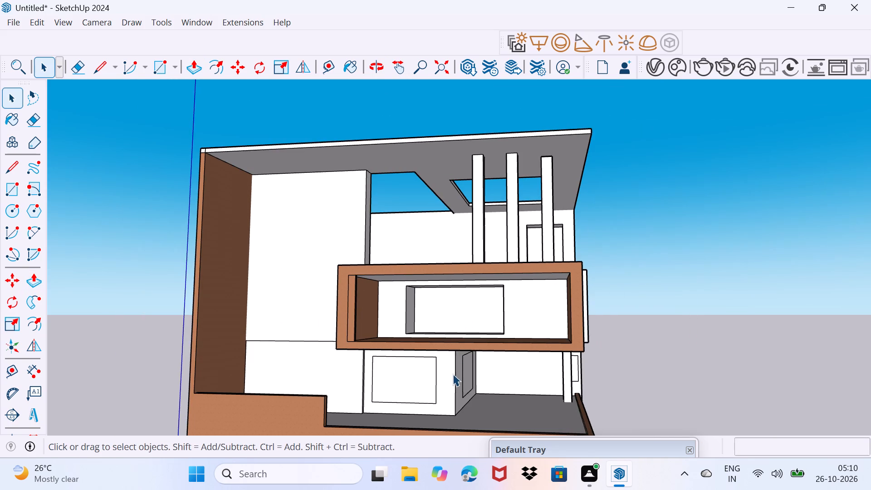
Push/Pull the front-facing window rectangle on the storey below the box frame inward 2' 7 11/16".
middle_click_drag(453, 374, 477, 355)
scroll(408, 381, "up", 4)
left_click(408, 381)
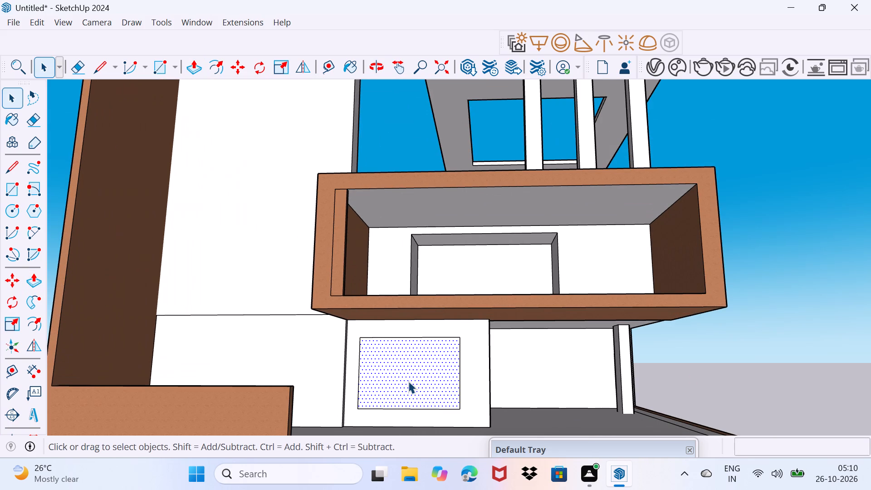
key("p")
left_click(408, 381)
scroll(409, 367, "up", 7)
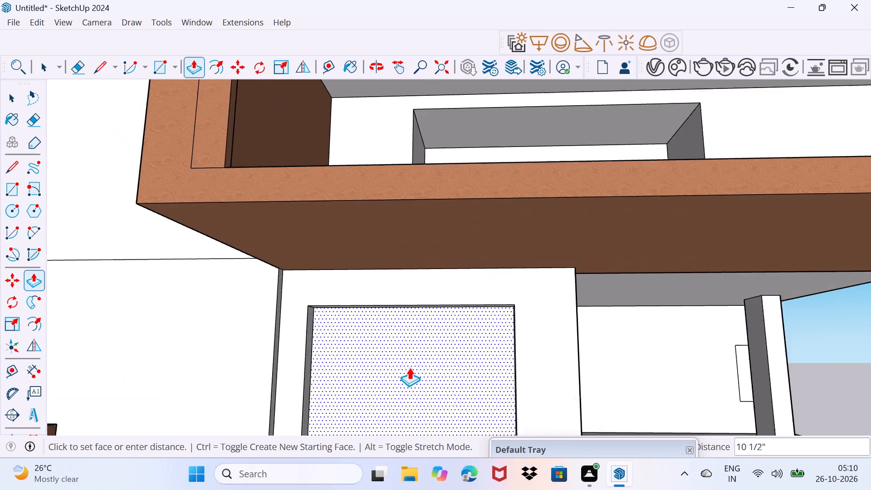
scroll(409, 367, "up", 2)
left_click(418, 361)
scroll(428, 349, "down", 9)
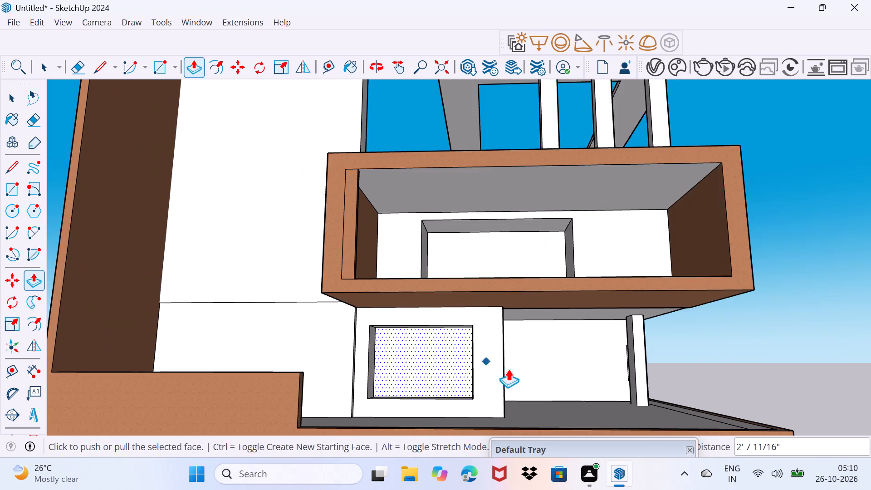
Push/Pull the side wall's window rectangle on the storey below the box frame inward 1' 2 7/16".
middle_click_drag(511, 370, 349, 369)
key("space")
left_click(511, 372)
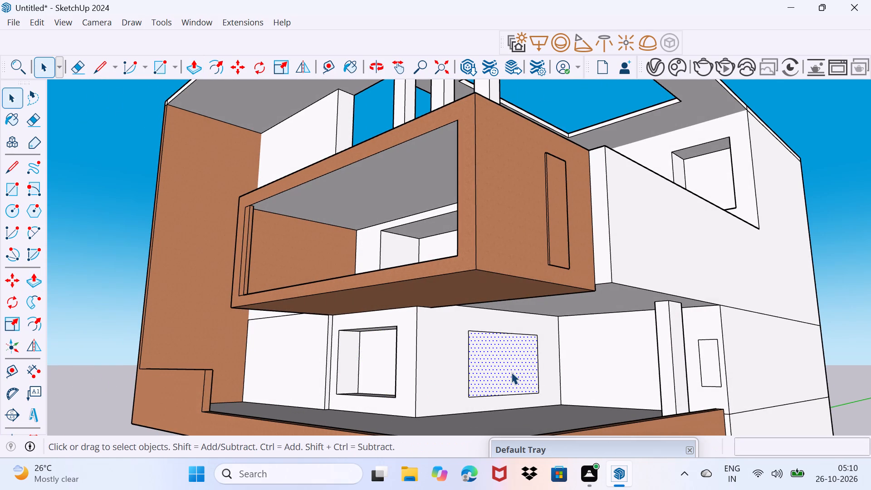
key("p")
left_click(511, 372)
left_click(502, 367)
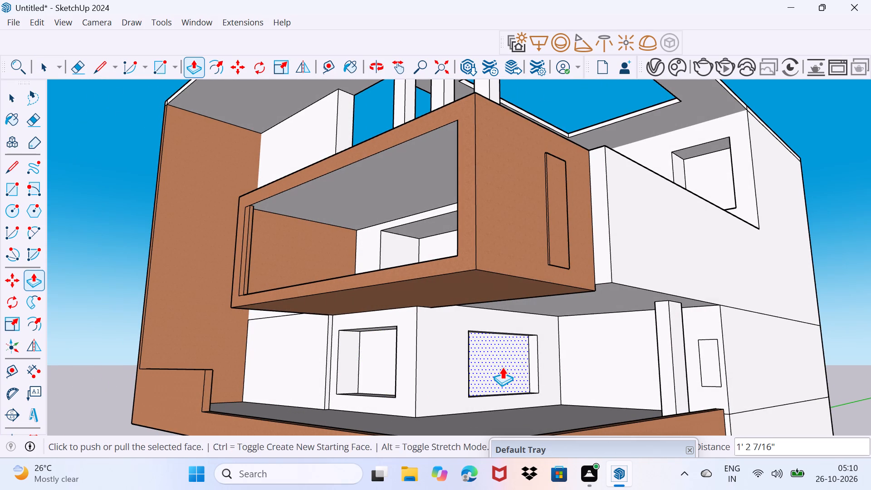
key("space")
left_click_drag(504, 376, 513, 361)
Push/Pull the narrow window rectangle beside the column on the storey below the box frame inward about 8 3/16".
scroll(722, 363, "up", 8)
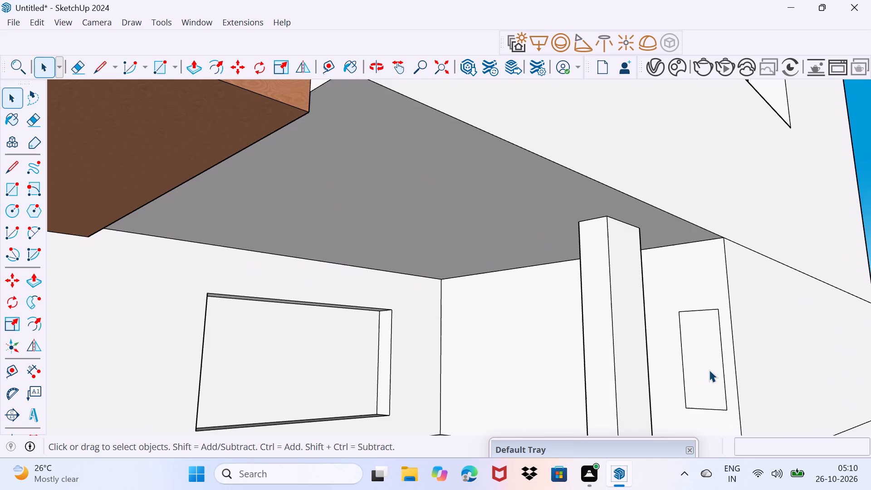
left_click(705, 371)
key("p")
left_click(705, 371)
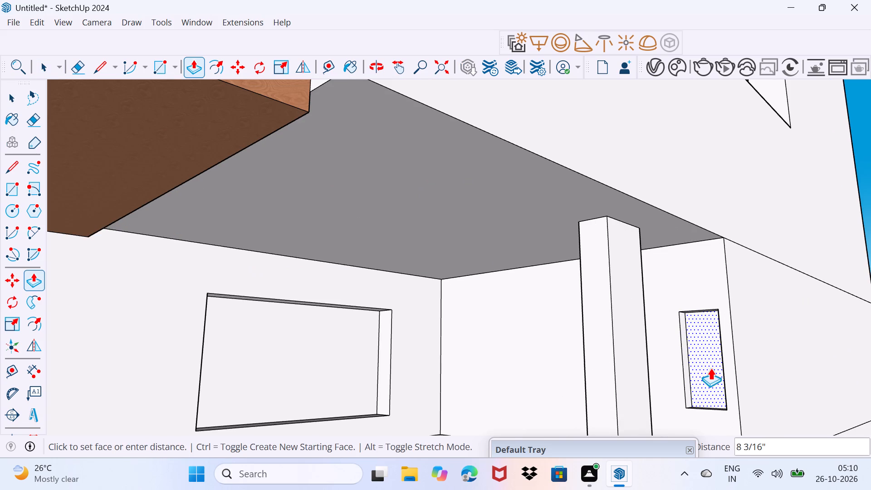
left_click(710, 368)
key("space")
left_click_drag(689, 382, 700, 359)
scroll(689, 326, "down", 12)
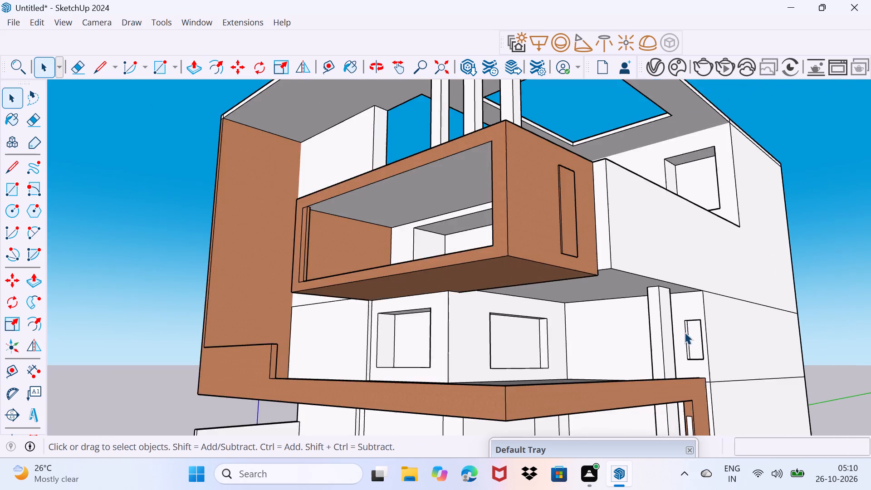
scroll(685, 332, "down", 7)
Push/Pull the wide front window rectangle on the first-floor balcony wall inward about 2' 6 5/16".
scroll(543, 422, "up", 1)
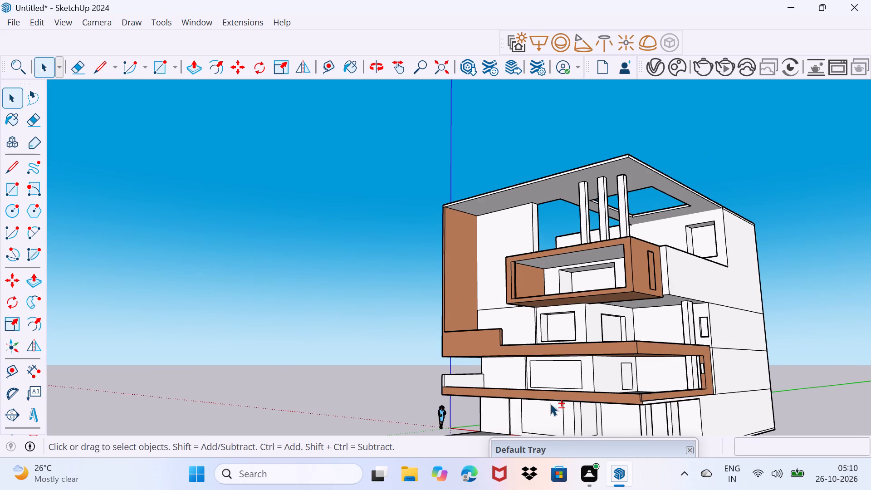
middle_click_drag(550, 403, 559, 322, "shift")
scroll(558, 318, "up", 4)
middle_click_drag(558, 314, 590, 376)
scroll(555, 307, "up", 2)
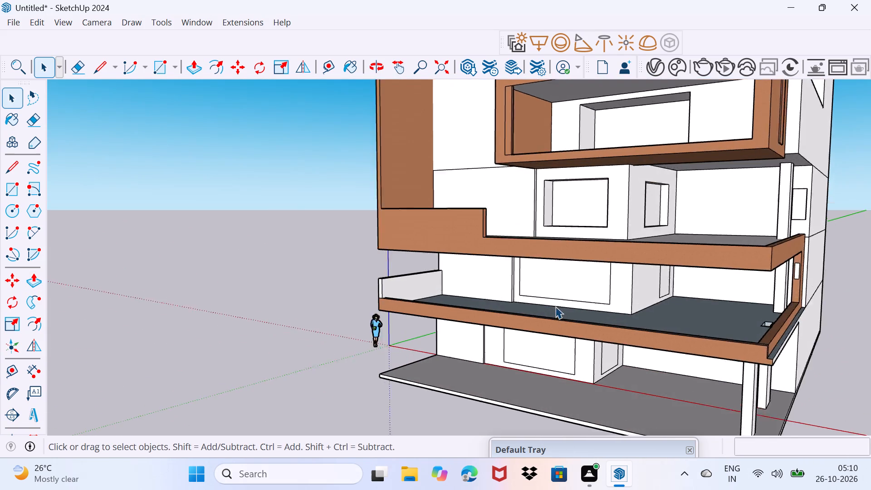
scroll(555, 306, "up", 6)
key("bracketleft")
left_click(594, 255)
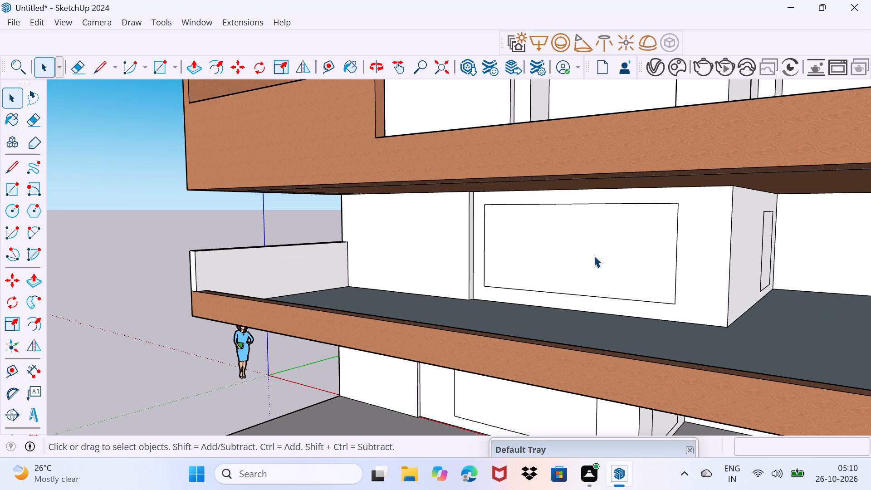
key("p")
left_click(594, 255)
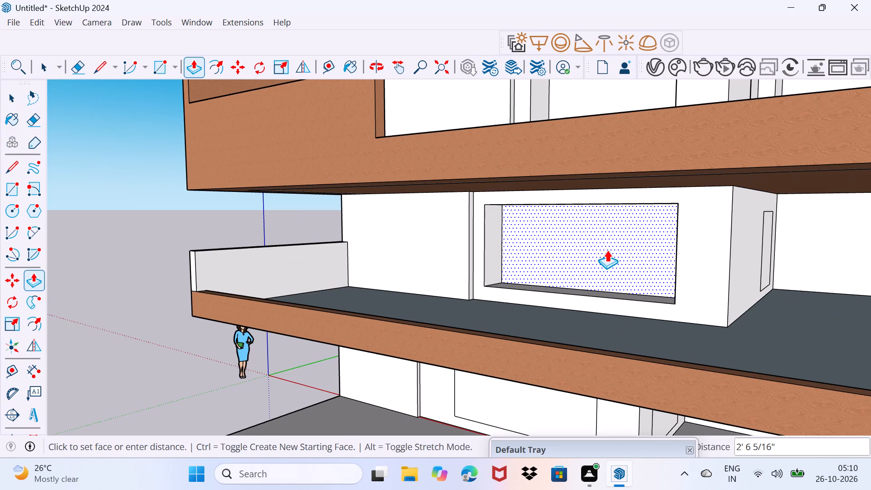
left_click(607, 250)
key("space")
left_click_drag(612, 279, 637, 247)
scroll(641, 241, "down", 4)
Push/Pull the window rectangle on the side wall of the first-floor balcony inward 1' 7 5/16".
middle_click_drag(726, 292, 652, 282)
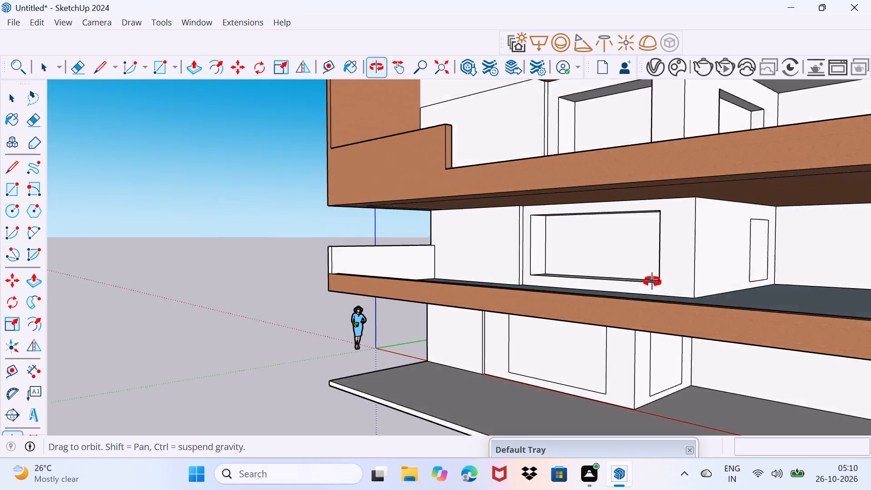
middle_click_drag(652, 282, 498, 288)
scroll(563, 283, "down", 2)
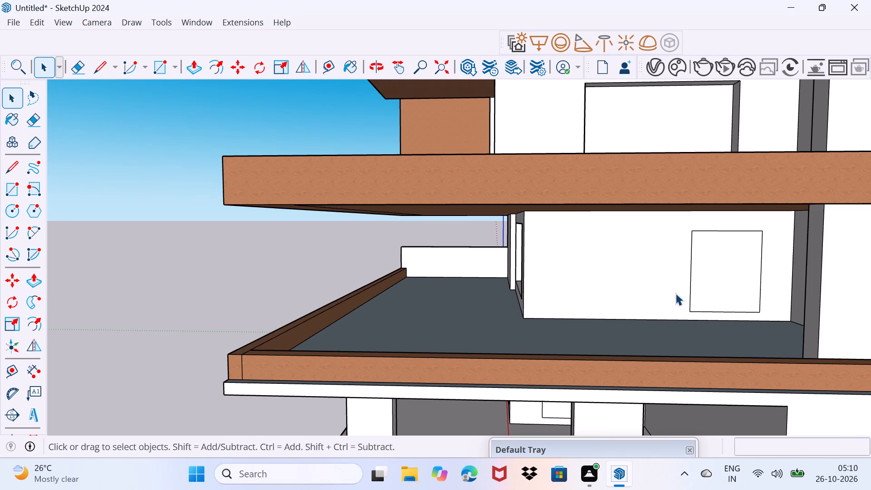
left_click(737, 271)
key("p")
left_click(737, 271)
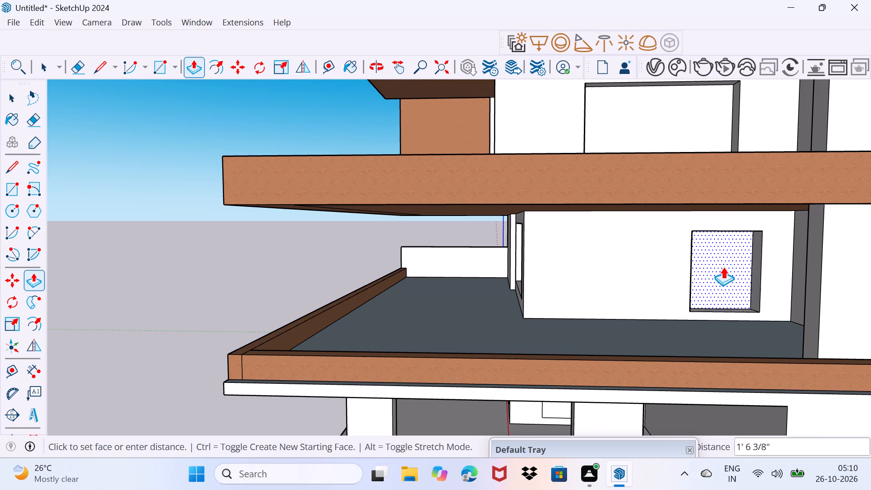
left_click(727, 271)
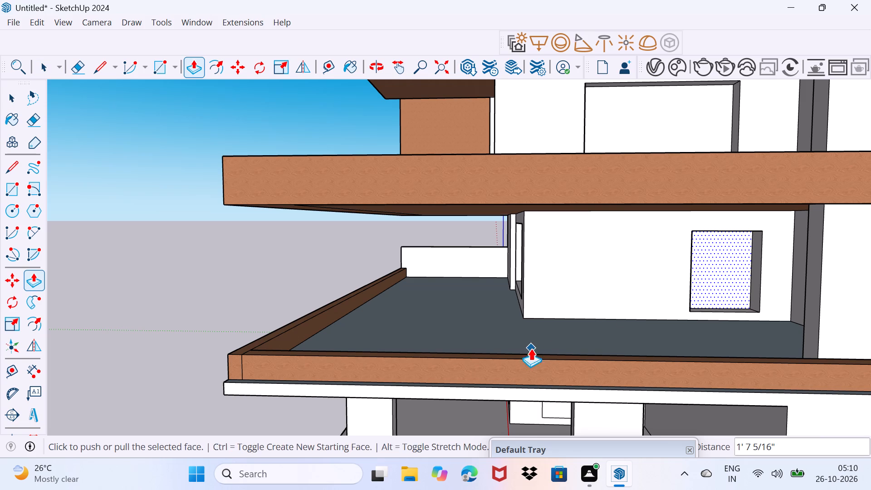
middle_click_drag(543, 353, 725, 345)
key("space")
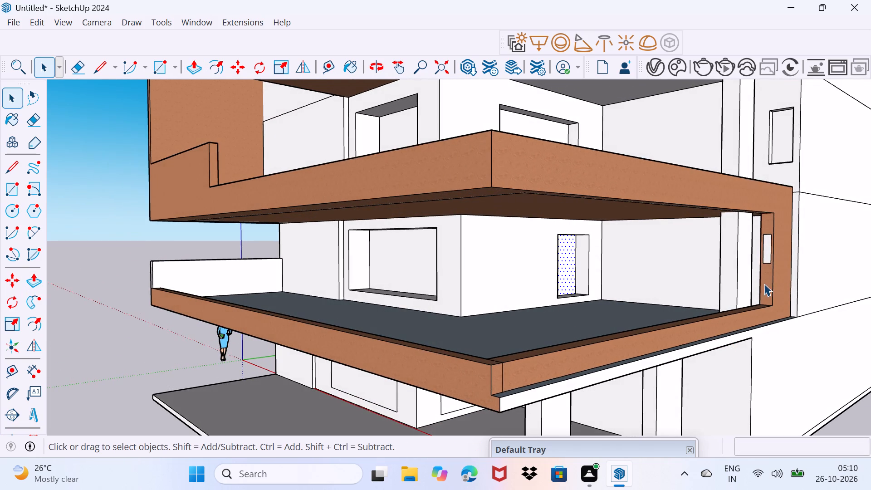
Push/Pull the small rectangle in the wood-clad upright at the end of the first-floor balcony inward 6 7/16".
scroll(765, 279, "up", 4)
left_click_drag(761, 285, 774, 264)
scroll(760, 252, "up", 4)
left_click(769, 240)
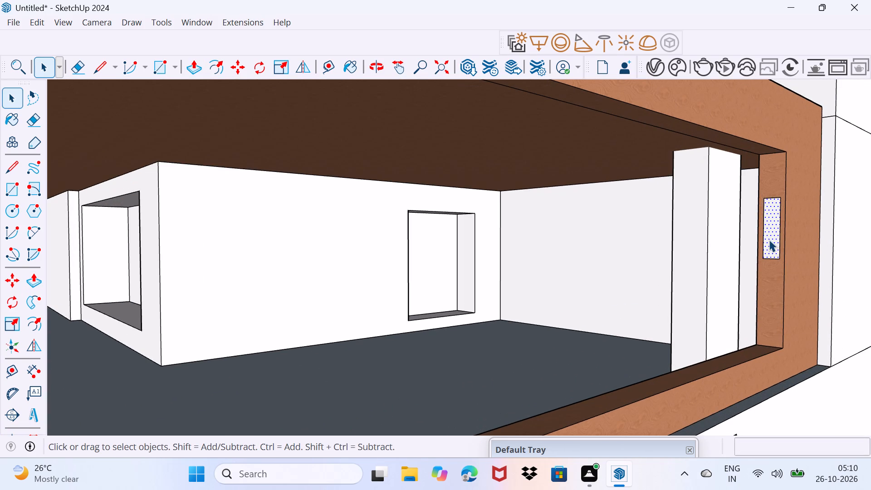
key("p")
left_click(769, 240)
left_click(774, 237)
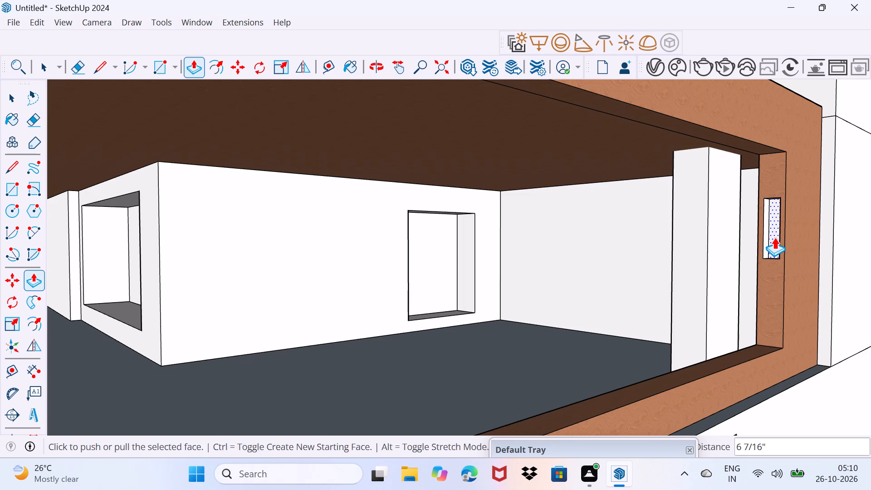
key("space")
Push/Pull the large front window rectangle on the ground-floor wall inward 1' 6 3/16".
scroll(733, 270, "down", 17)
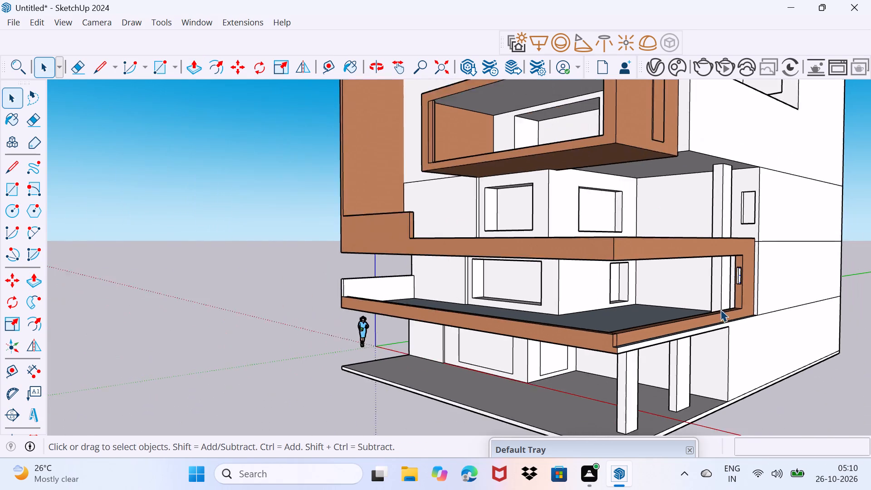
scroll(720, 309, "down", 1)
scroll(578, 377, "up", 5)
scroll(534, 348, "up", 4)
left_click(507, 305)
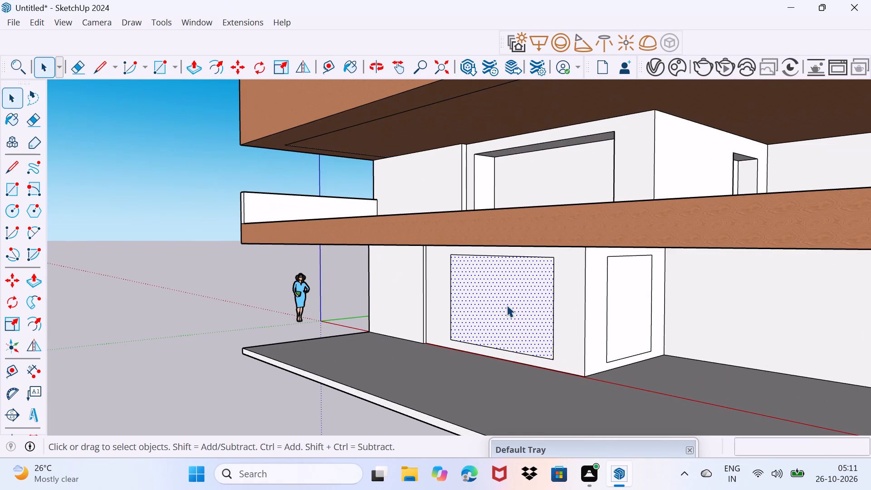
key("p")
left_click(507, 305)
left_click(518, 297)
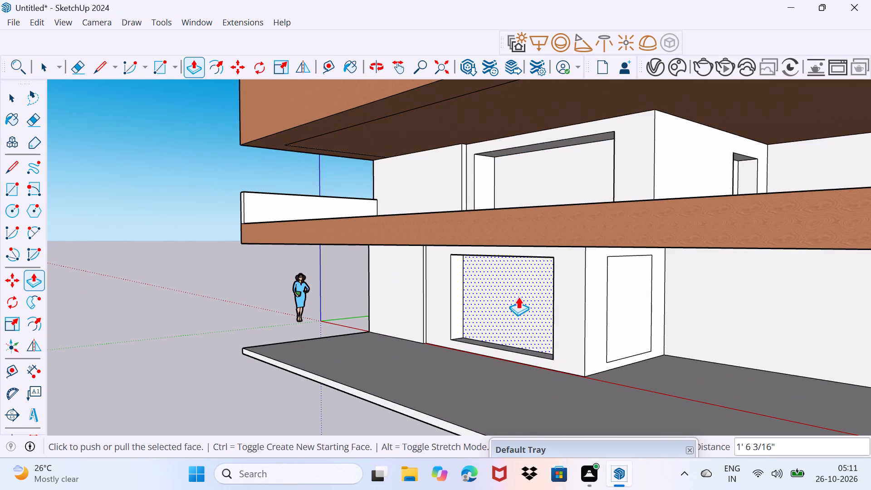
Push/Pull the tall rectangle on the ground-floor side wall, around the corner from the large front window, slightly inward.
key("space")
left_click(629, 296)
key("p")
left_click(629, 296)
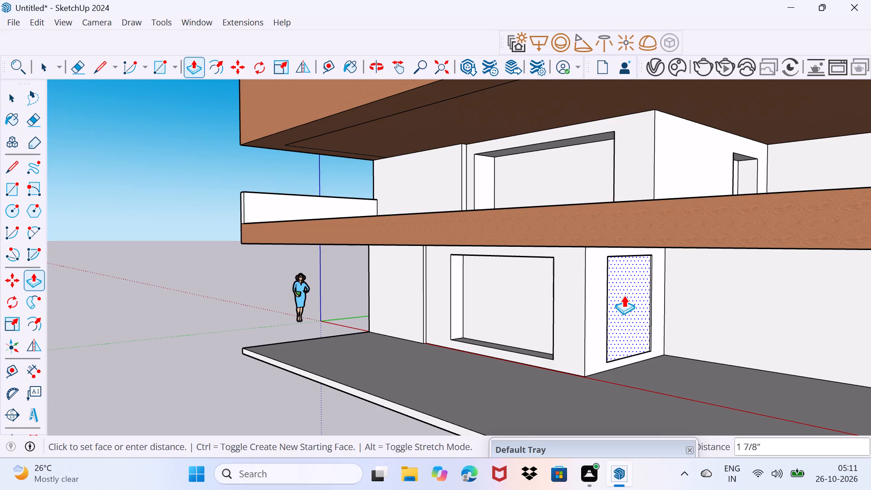
left_click(623, 295)
key("space")
left_click_drag(599, 327, 612, 310)
scroll(600, 291, "down", 7)
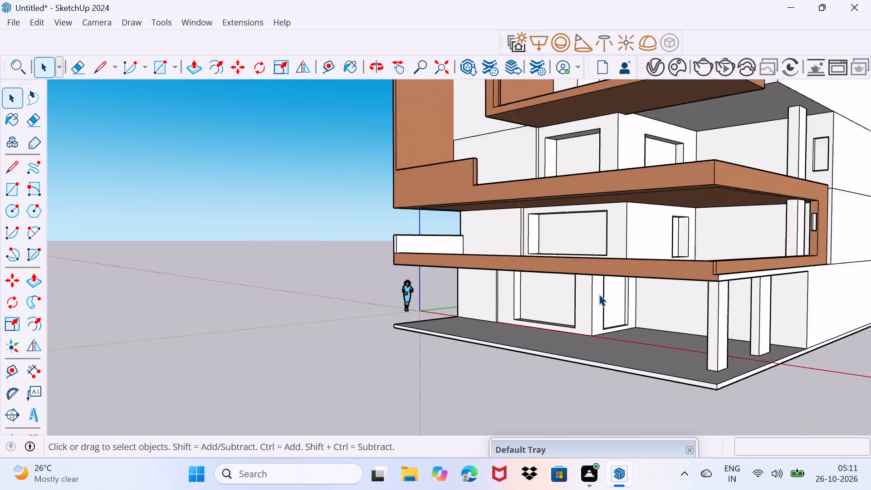
Pick up the current wood material again and paint the ceiling inside the projecting third-floor balcony box with it.
scroll(599, 294, "down", 6)
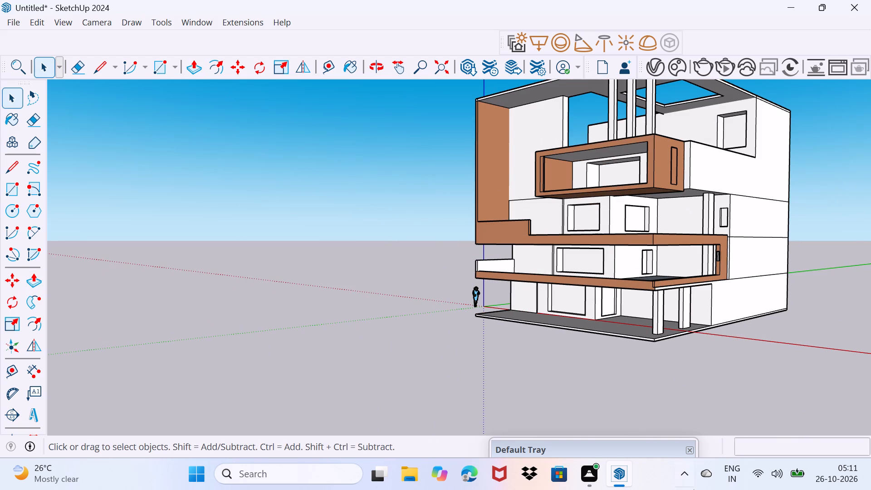
left_click_drag(641, 449, 693, 345)
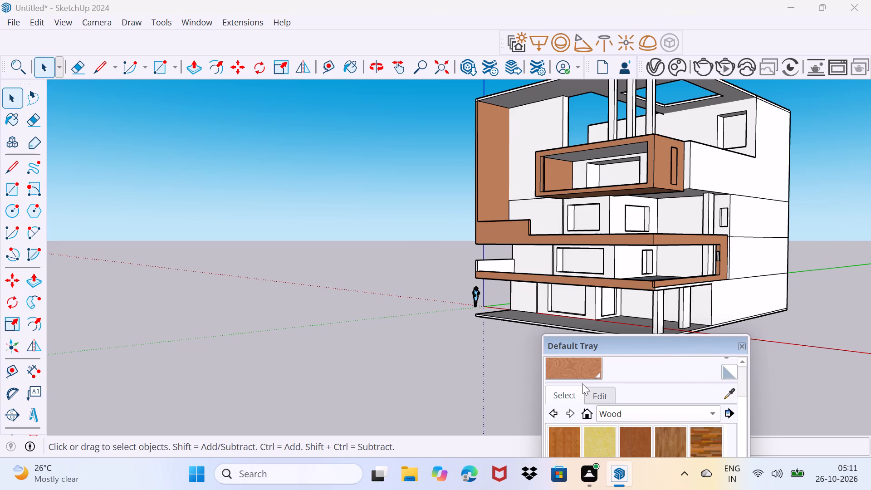
left_click(575, 369)
left_click_drag(597, 347, 591, 457)
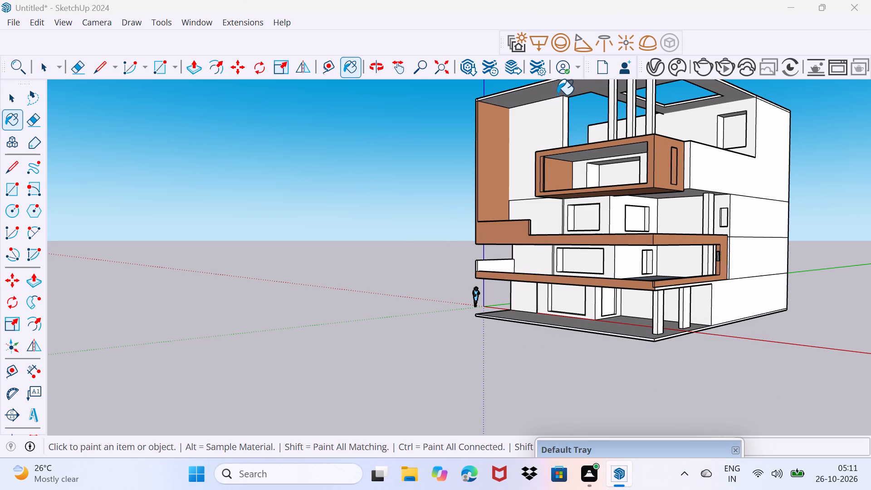
middle_click_drag(600, 81, 575, 299, "shift")
middle_click_drag(575, 350, 585, 341)
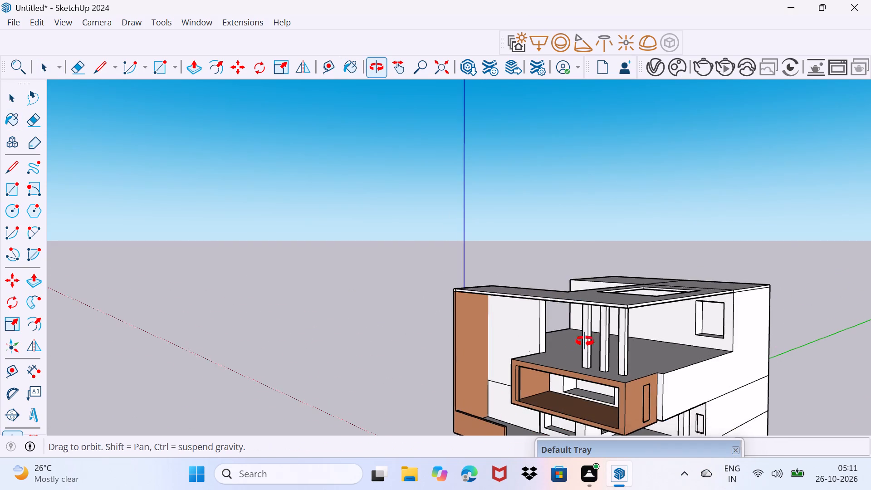
middle_click_drag(585, 341, 603, 302)
scroll(571, 377, "up", 8)
middle_click_drag(572, 370, 590, 319)
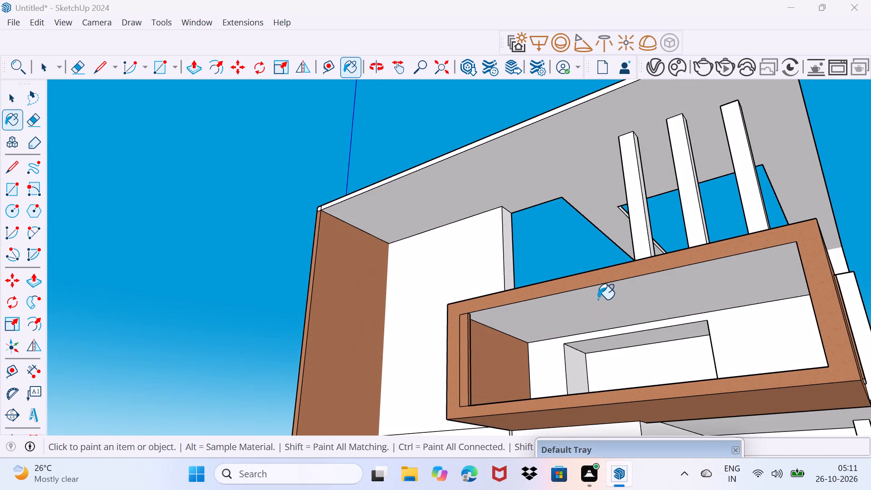
left_click(602, 297)
Paint the underside and the top face of the open roof slab with the same wood material.
middle_click_drag(550, 266, 523, 343)
left_click(575, 162)
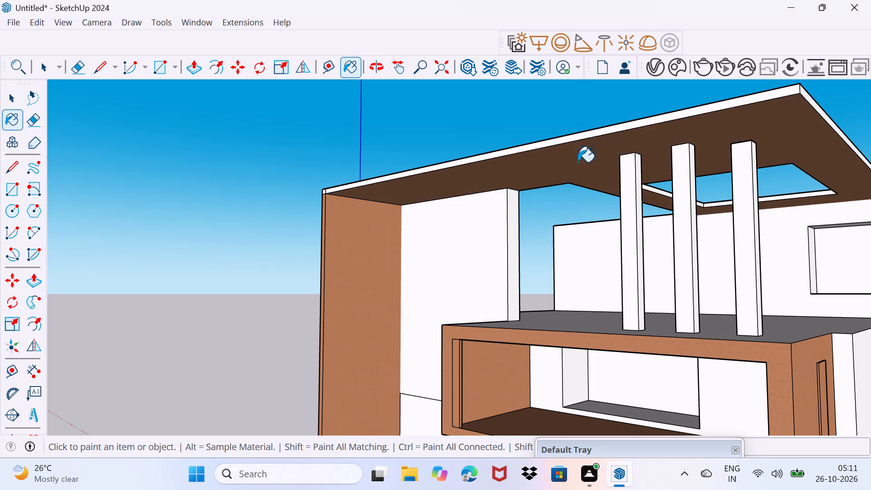
middle_click_drag(770, 167, 635, 306)
left_click(586, 325)
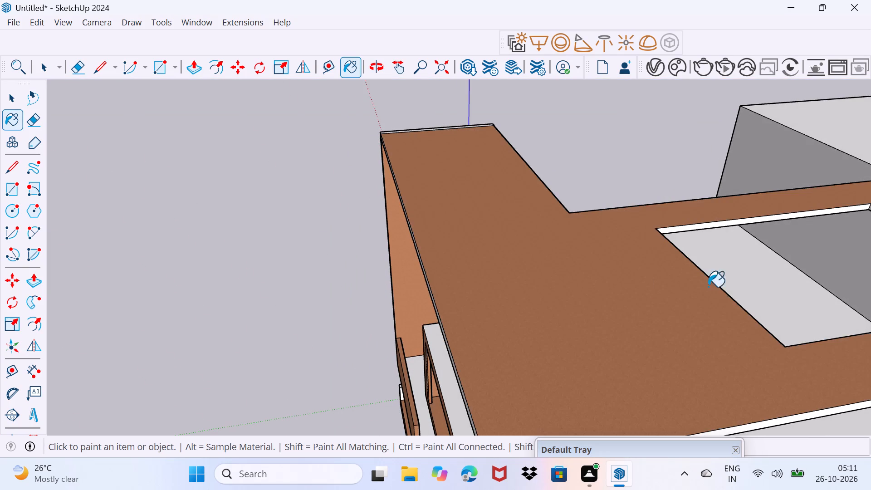
Paint two inner edges of the roof slab's rectangular opening and the slab edge along the rear notch with wood.
middle_click_drag(733, 312, 519, 270)
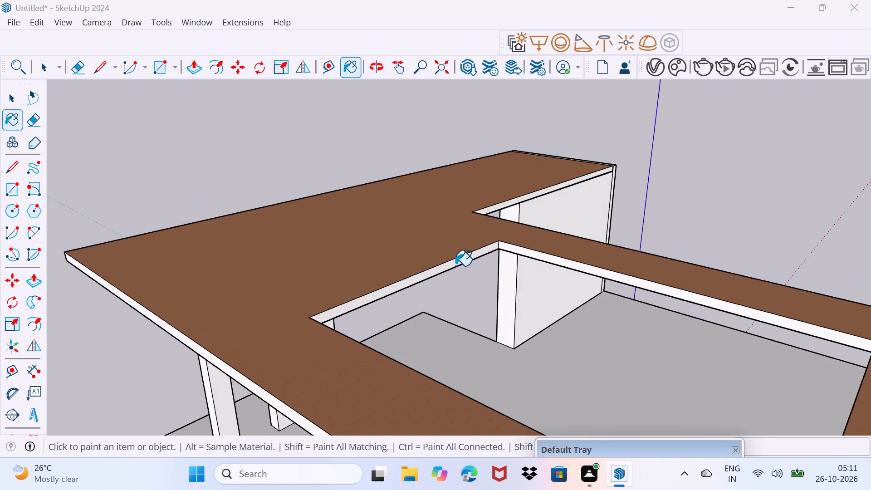
scroll(455, 266, "up", 2)
left_click(455, 266)
left_click(526, 245)
middle_click_drag(512, 260, 414, 280)
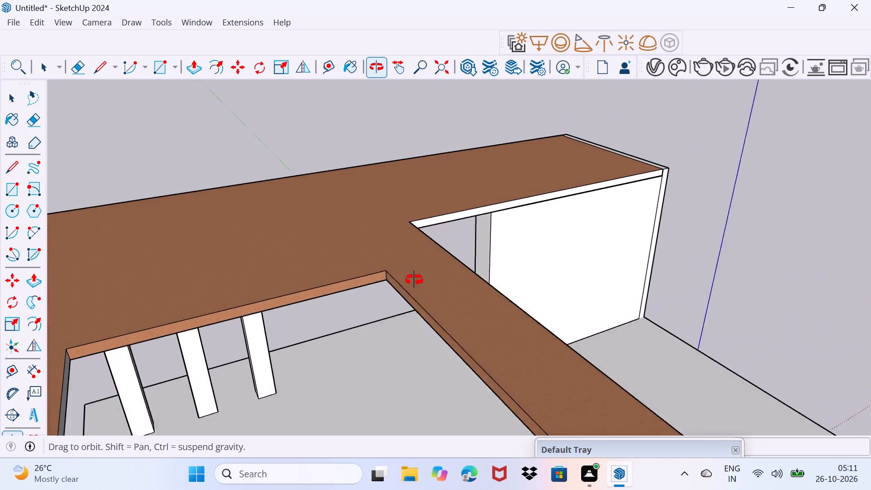
middle_click_drag(414, 280, 402, 275)
left_click(525, 247)
Paint the rear face of the tall wall under the roof slab and the outer frame upright's rear edge and top strip with wood.
left_click(558, 196)
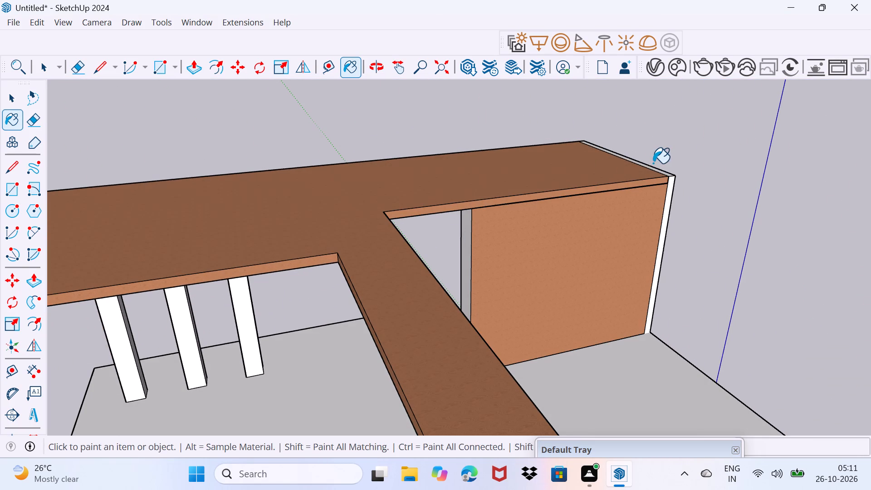
left_click(671, 183)
left_click(668, 174)
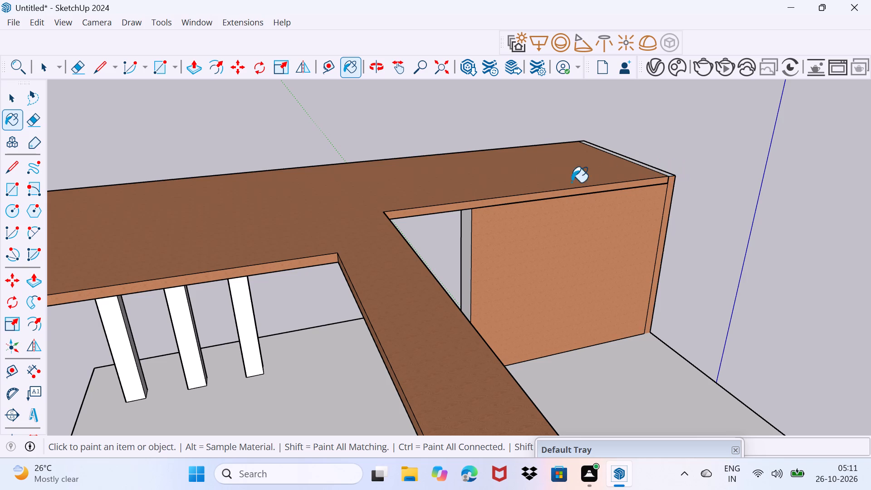
scroll(686, 174, "up", 10)
left_click(639, 173)
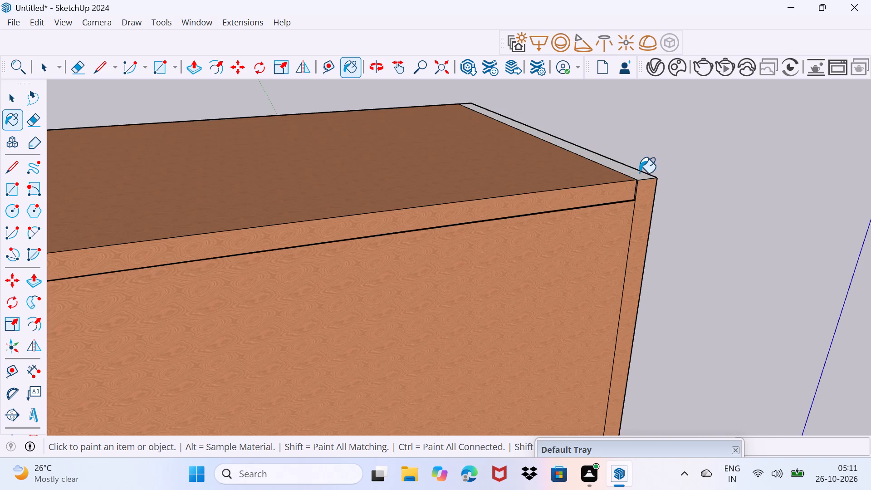
Paint the remaining inner edges of the roof slab's rectangular opening with wood.
scroll(569, 176, "down", 16)
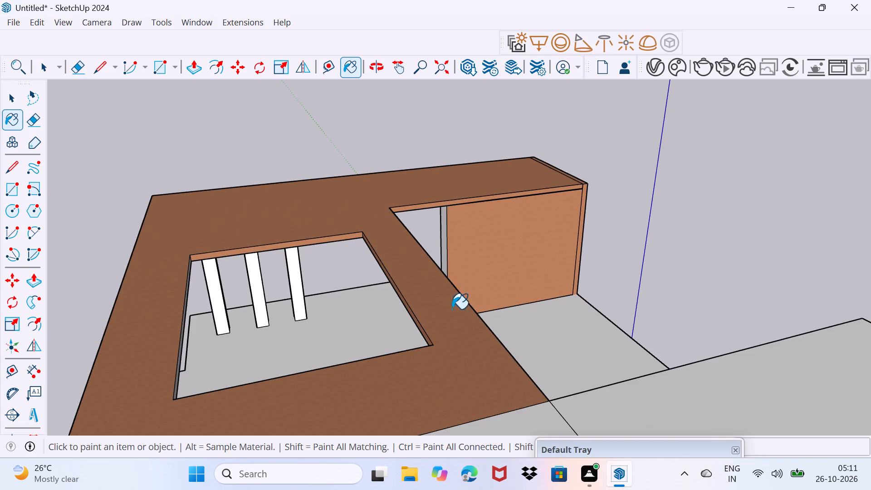
middle_click_drag(450, 311, 381, 333)
middle_click_drag(226, 342, 539, 296)
middle_click_drag(547, 309, 188, 325)
scroll(131, 314, "up", 2)
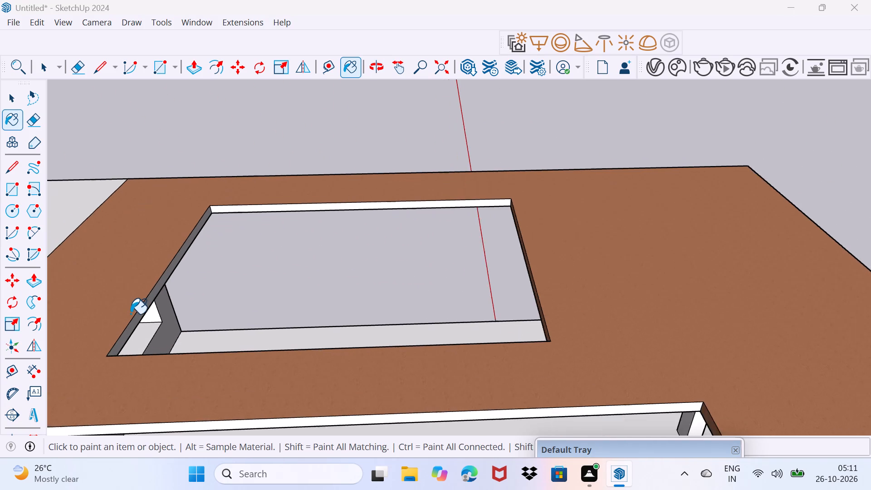
scroll(131, 314, "up", 2)
left_click(150, 304)
left_click(282, 200)
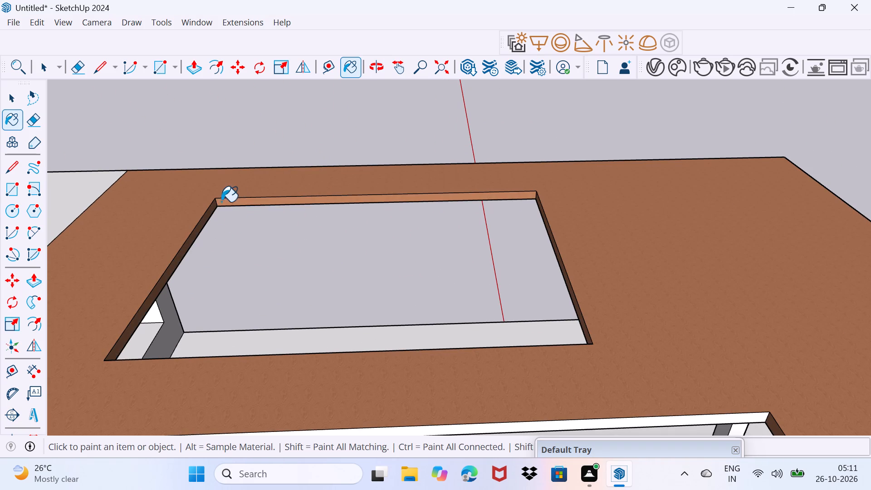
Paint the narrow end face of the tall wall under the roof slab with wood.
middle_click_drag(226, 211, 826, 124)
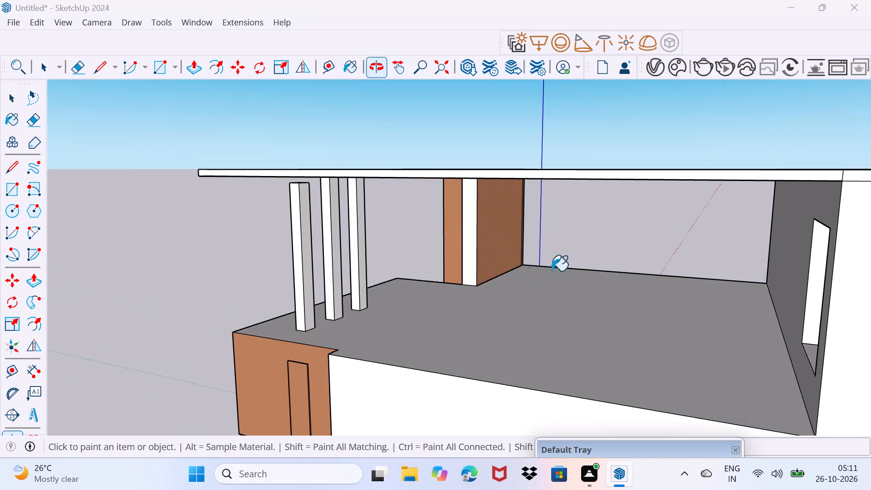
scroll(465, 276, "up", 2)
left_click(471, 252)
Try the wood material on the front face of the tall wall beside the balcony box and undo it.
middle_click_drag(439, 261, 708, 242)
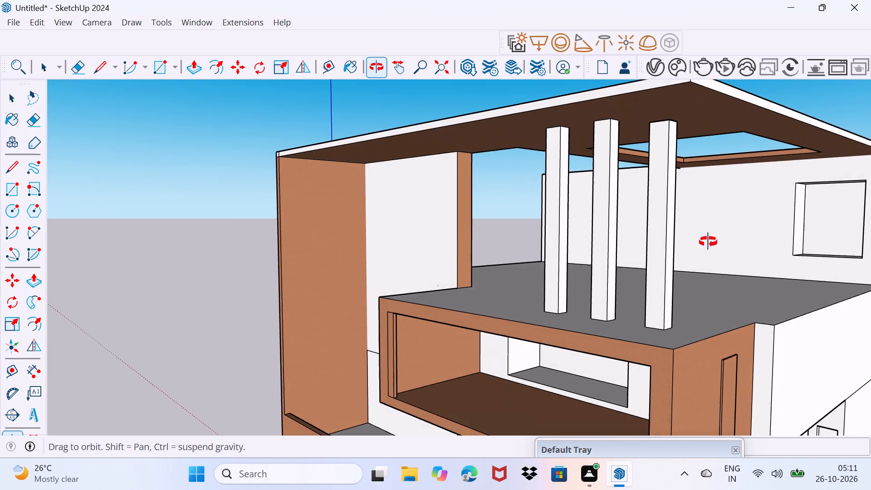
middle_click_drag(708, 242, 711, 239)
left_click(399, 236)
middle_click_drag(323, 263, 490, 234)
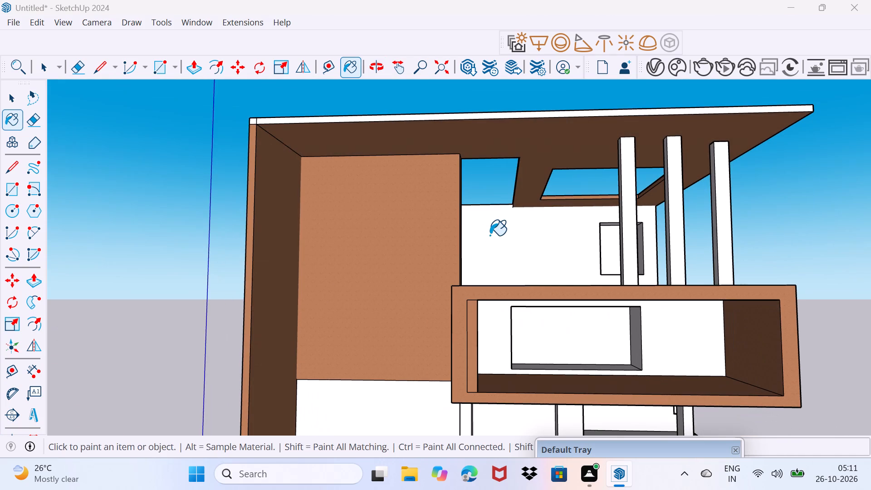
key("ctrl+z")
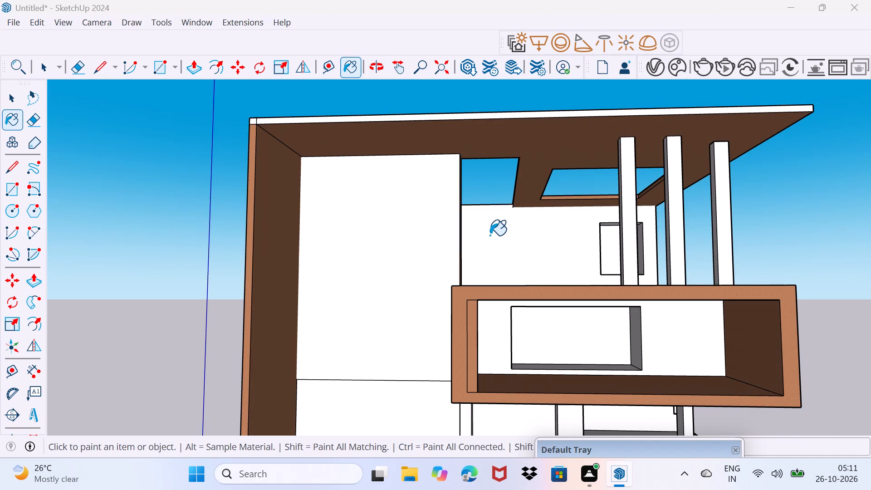
Paint the roof slab's long front edge and the small corner square where it meets the frame upright with wood.
scroll(434, 114, "up", 2)
left_click(437, 115)
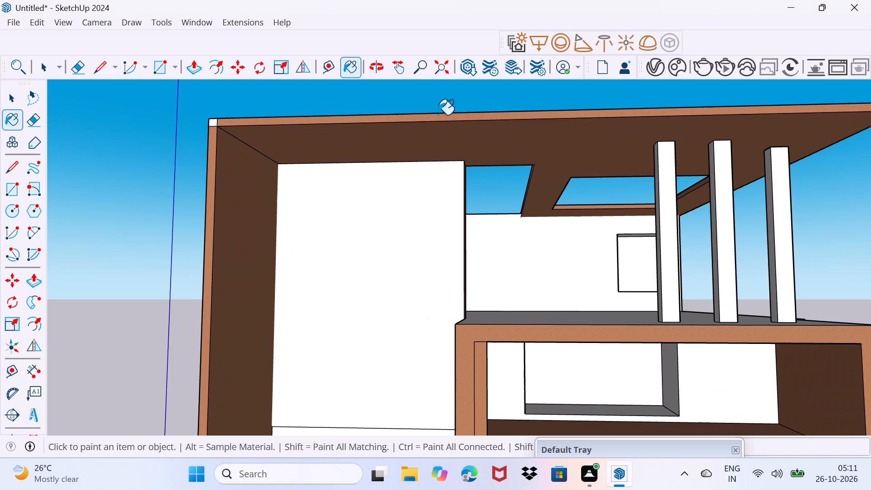
left_click(212, 122)
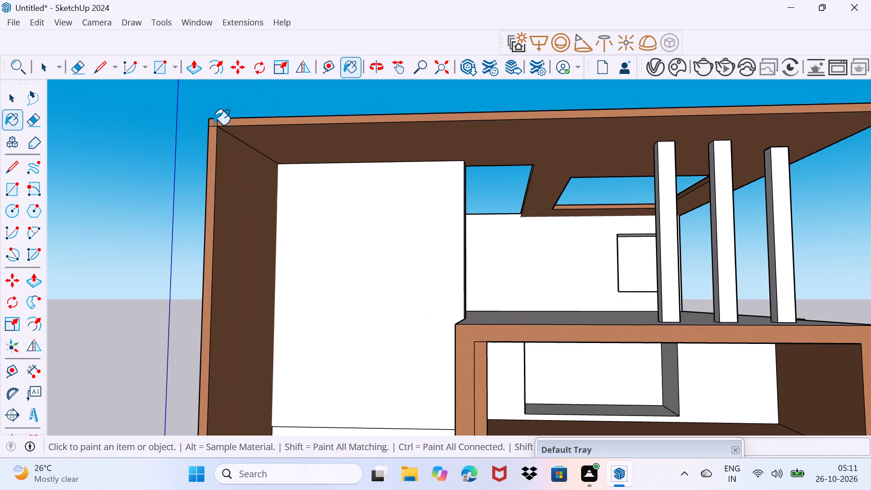
key("space")
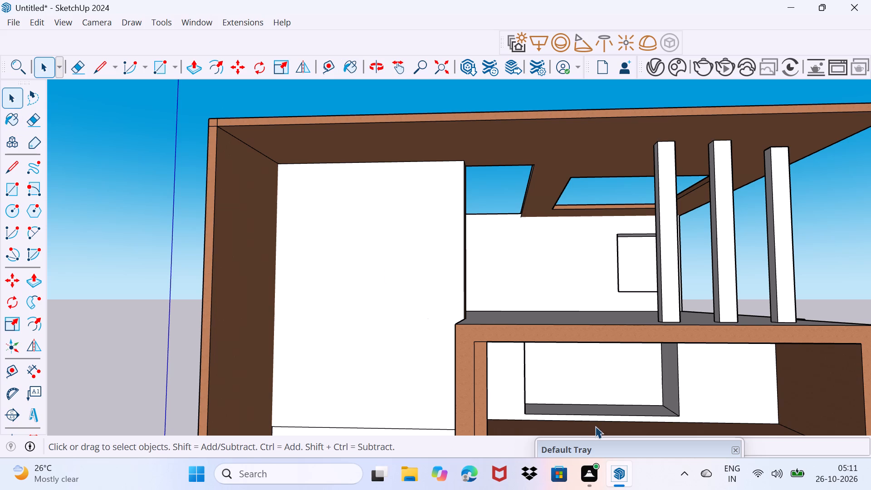
Choose a medium grey from the Colors-Named materials and paint the upper and lower front faces of the tall wall inside the wood frame.
left_click_drag(597, 452, 715, 188)
left_click(735, 253)
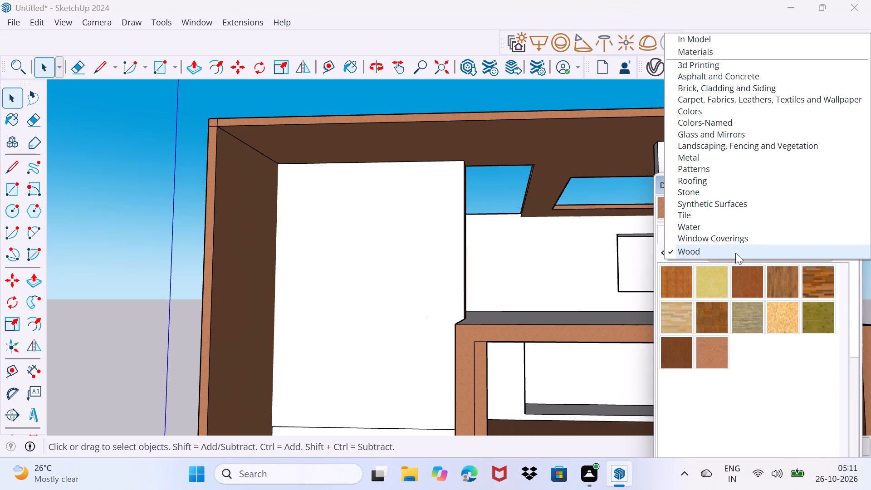
left_click(703, 127)
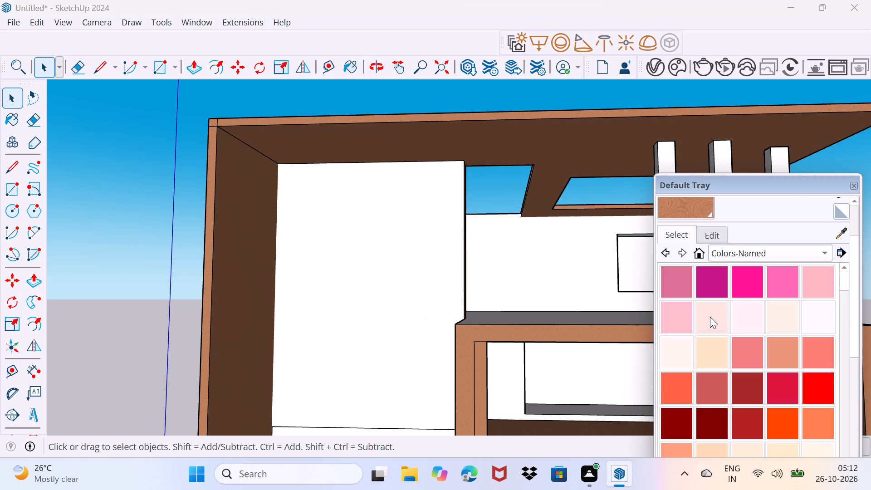
scroll(710, 317, "down", 19)
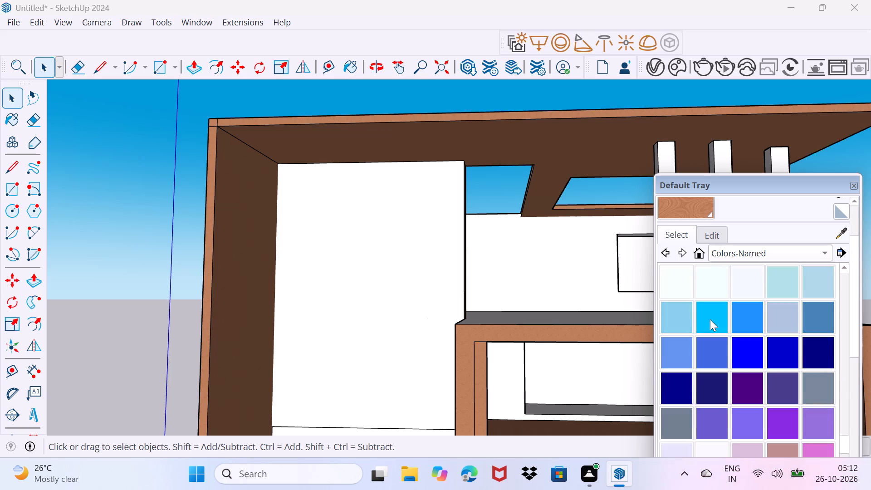
scroll(710, 319, "down", 5)
scroll(710, 320, "up", 2)
scroll(710, 320, "down", 2)
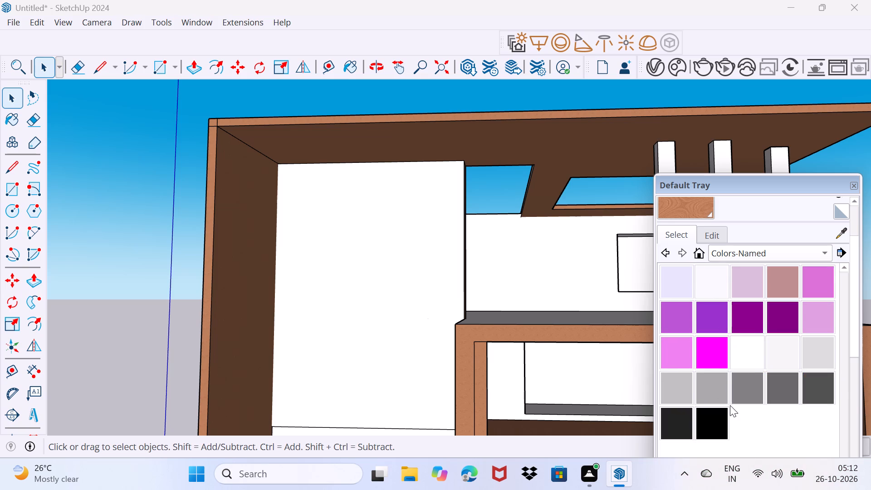
left_click(751, 389)
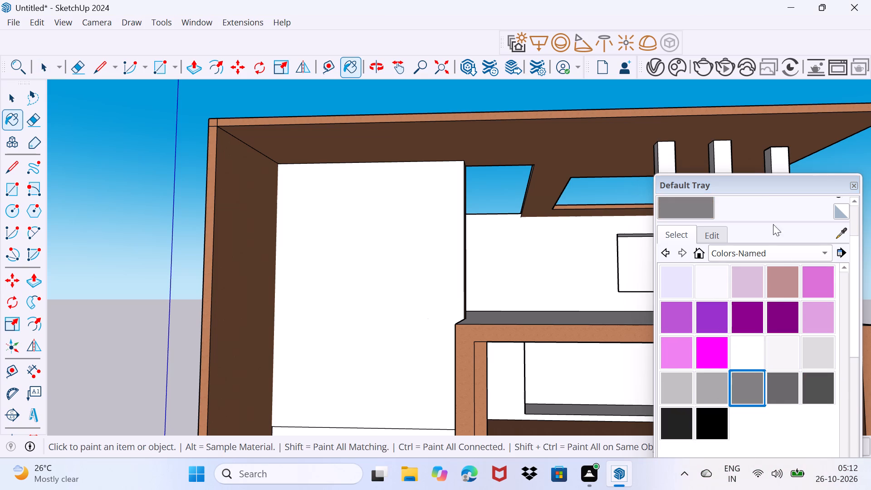
left_click_drag(763, 190, 729, 457)
left_click(367, 265)
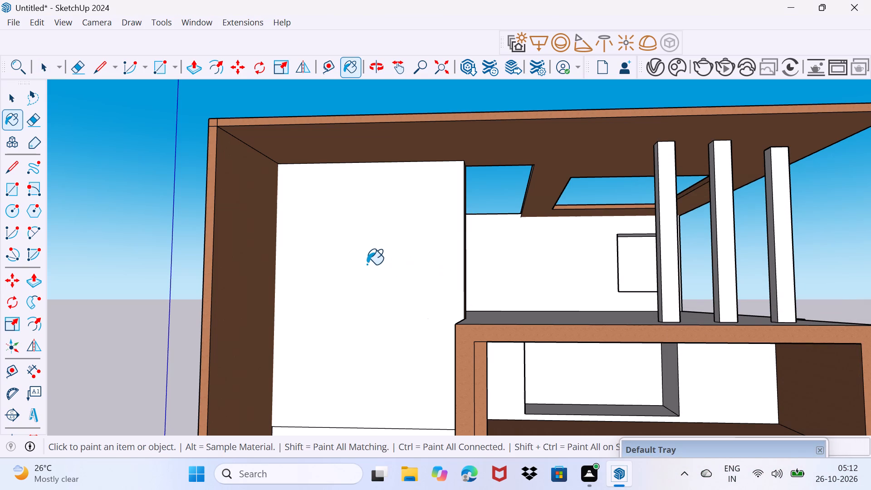
scroll(371, 251, "down", 8)
left_click(372, 354)
Paint the narrow return strip between the grey wall and the second-floor front window wall in the same grey.
scroll(427, 380, "up", 5)
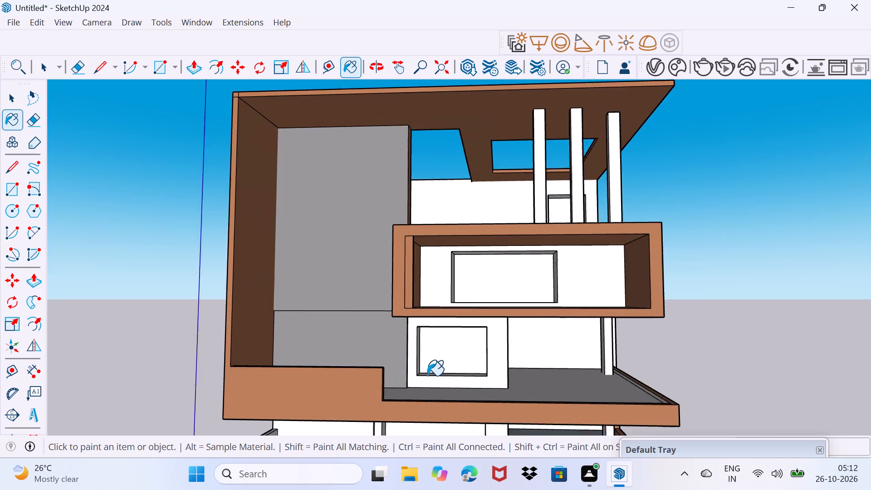
middle_click_drag(421, 370, 331, 357)
scroll(375, 370, "up", 9)
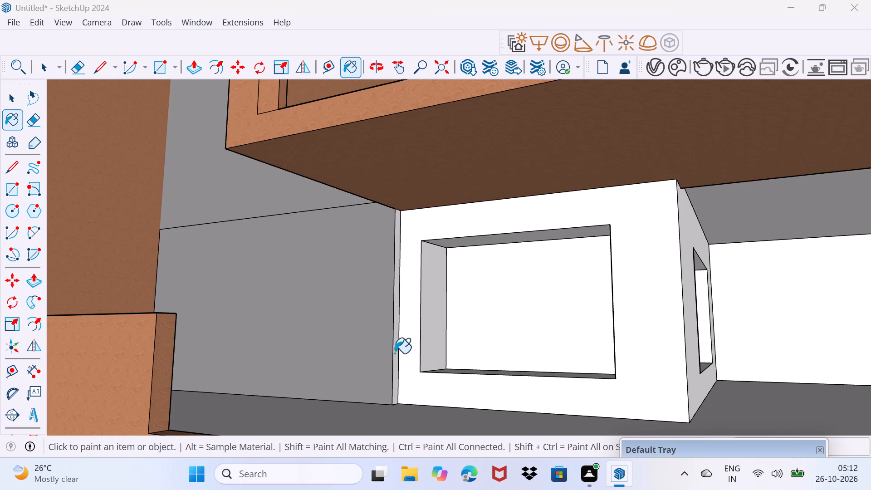
left_click(399, 351)
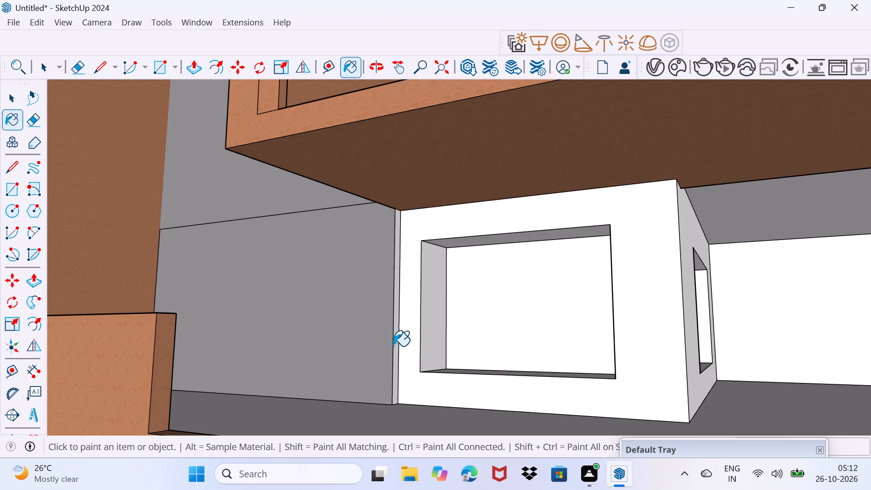
left_click(393, 346)
scroll(413, 375, "up", 6)
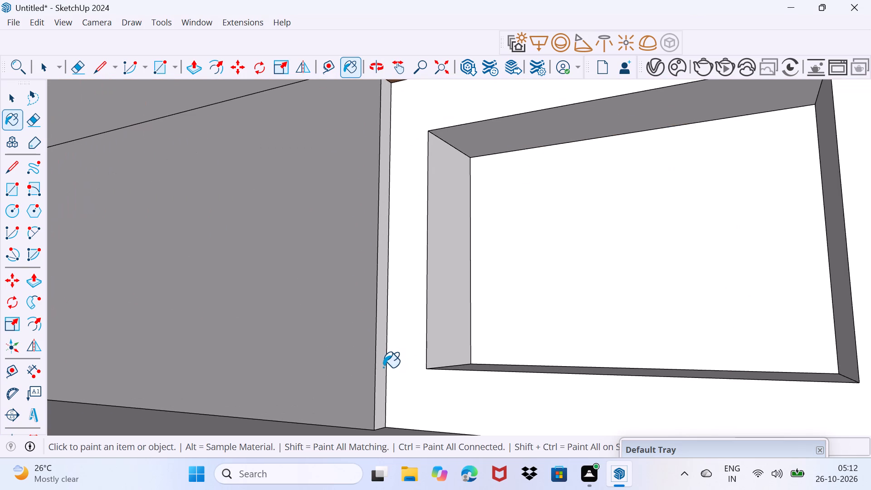
left_click(383, 367)
Paint the tall wall's narrow end face above the balcony box in the same grey.
scroll(380, 361, "down", 11)
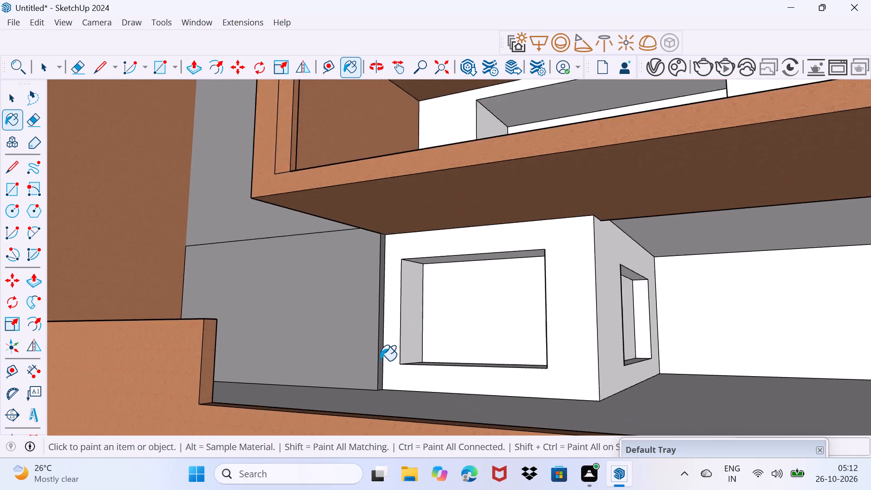
scroll(380, 361, "down", 10)
scroll(382, 251, "up", 4)
left_click(388, 235)
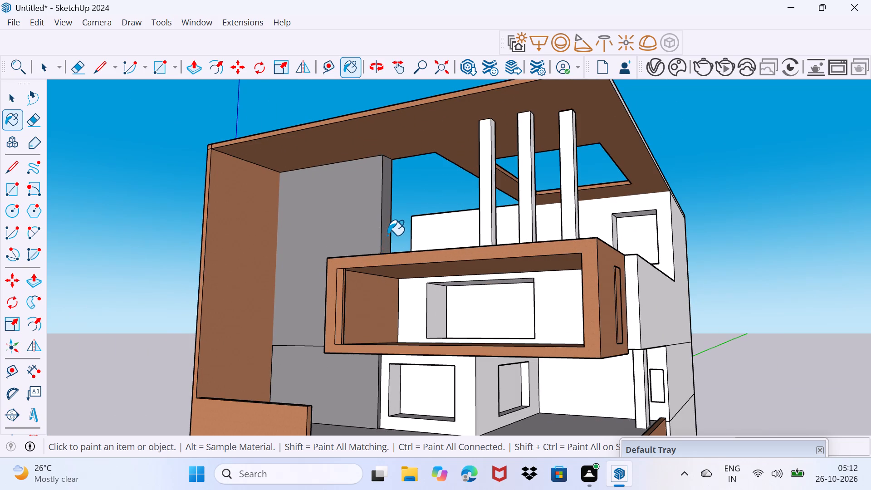
Paint the ground-floor front wall section beside the large front window in the same grey.
scroll(329, 278, "down", 9)
middle_click_drag(350, 319, 385, 314)
middle_click_drag(385, 314, 432, 235)
scroll(321, 336, "up", 4)
left_click_drag(334, 371, 338, 366)
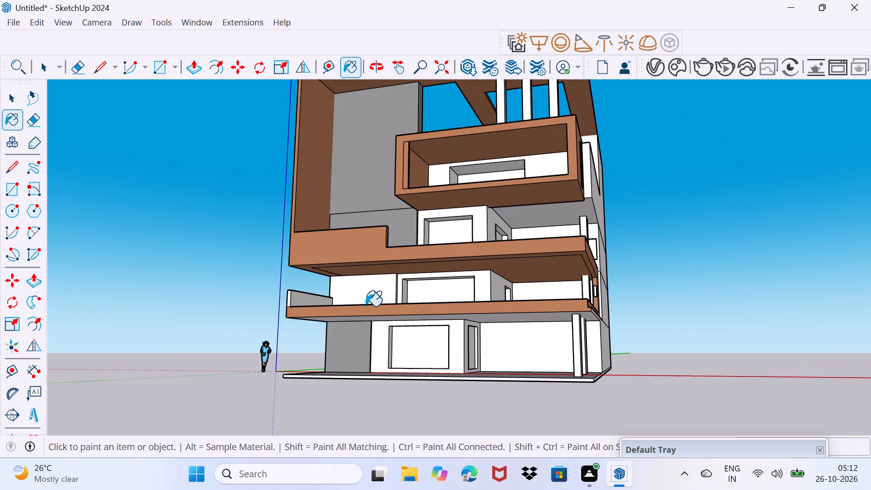
Paint the first-floor front wall section beside the large window and its narrow return strip in the same grey.
left_click(374, 286)
scroll(363, 365, "up", 4)
middle_click_drag(386, 318, 309, 359)
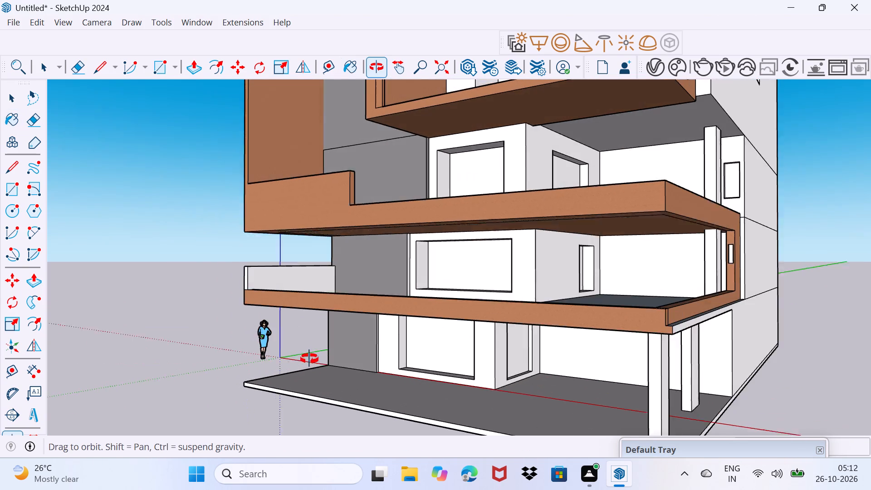
middle_click_drag(309, 359, 309, 355)
scroll(400, 296, "up", 10)
left_click(422, 274)
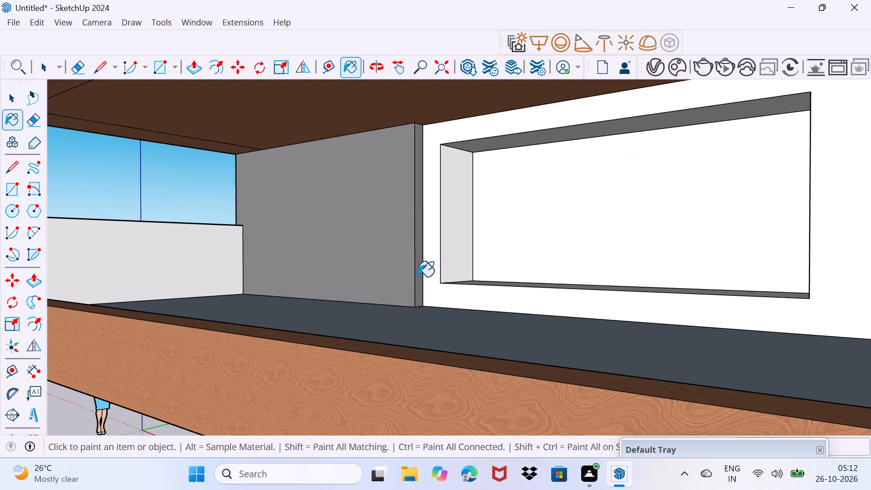
Paint the narrow return strip between the ground-floor grey wall section and the front window wall in the same grey.
scroll(417, 278, "down", 9)
scroll(372, 390, "up", 8)
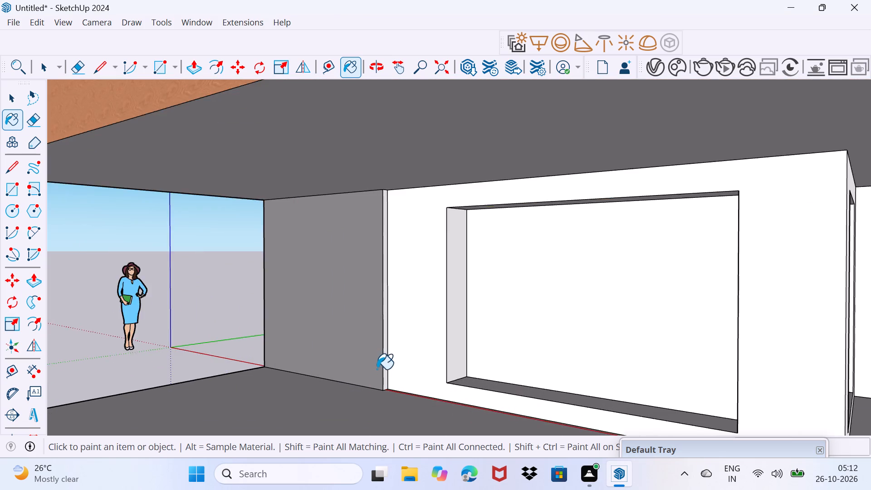
scroll(377, 368, "up", 5)
left_click(391, 349)
scroll(391, 348, "down", 7)
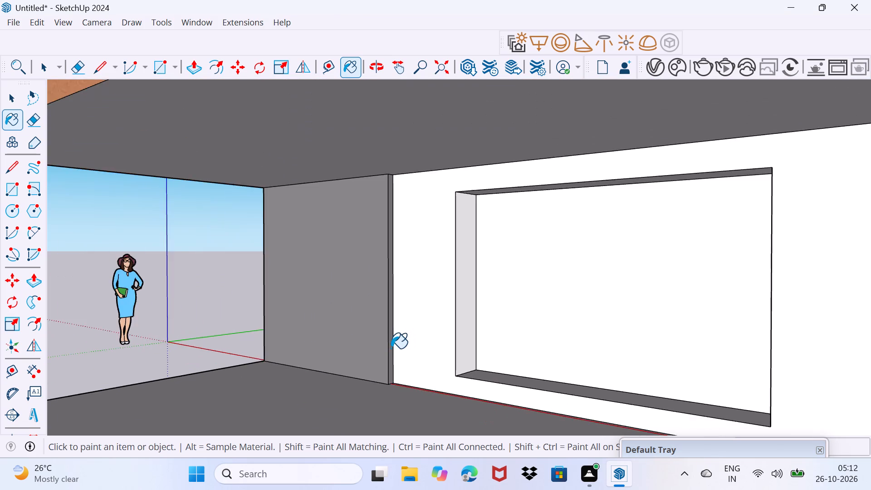
scroll(391, 348, "down", 3)
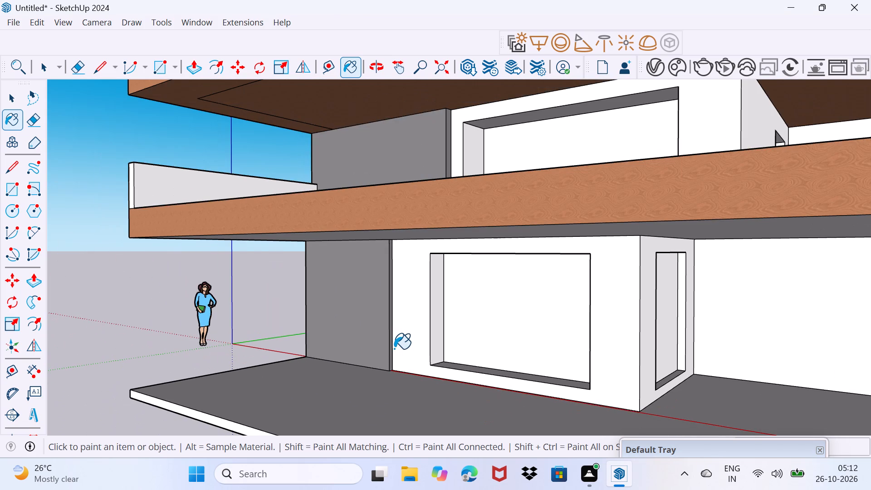
key("space")
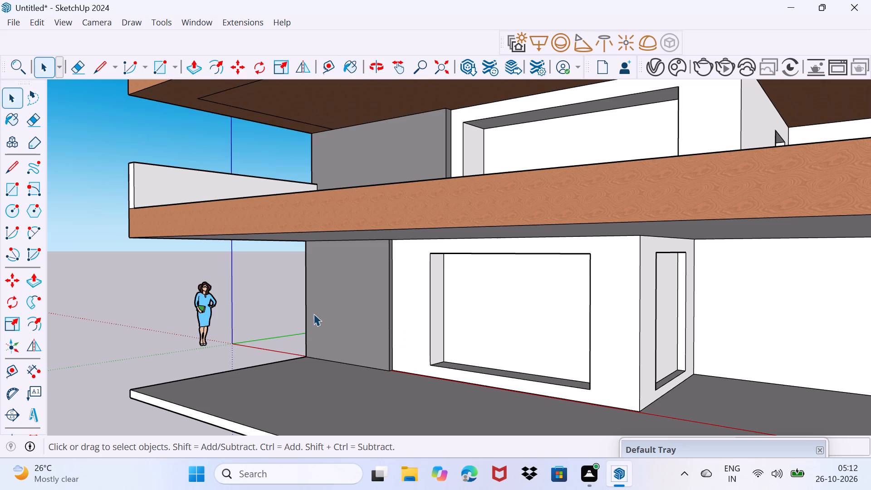
Choose the wood material from the In Model materials and paint the outer and front end faces of the first-floor balcony's side parapet.
middle_click_drag(184, 225, 441, 222)
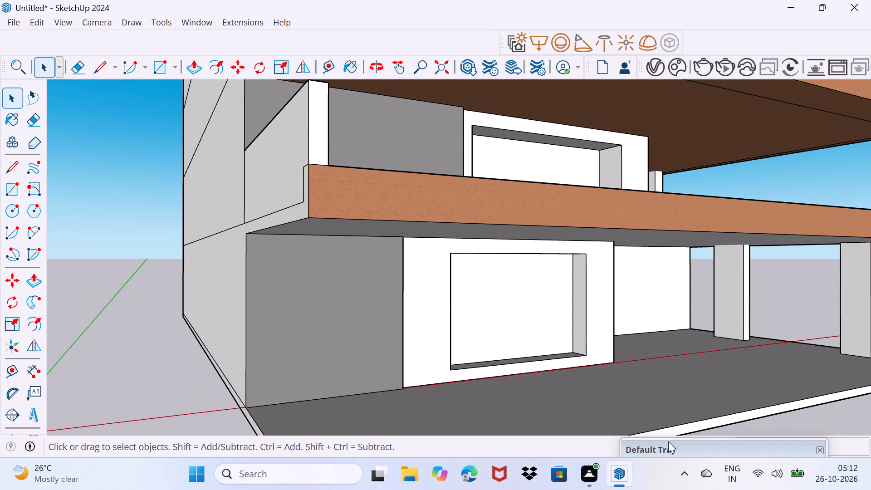
left_click_drag(668, 450, 658, 265)
scroll(662, 366, "down", 5)
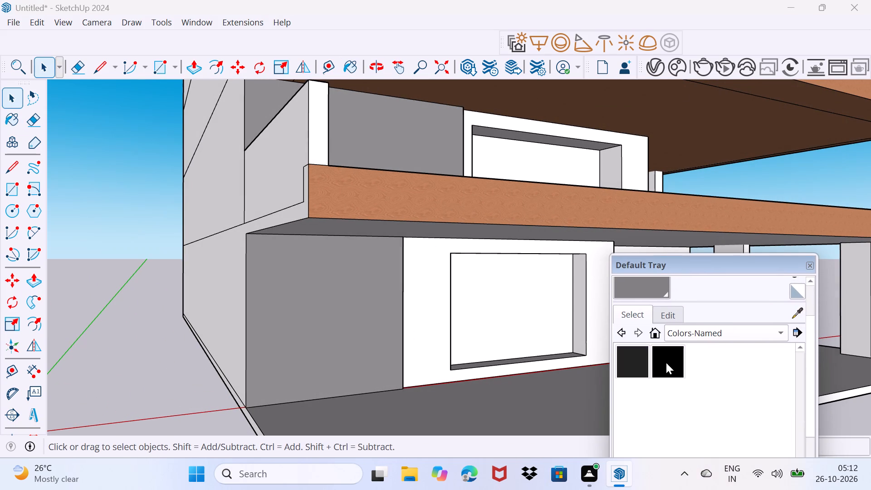
scroll(666, 363, "down", 2)
left_click(709, 325)
left_click(703, 248)
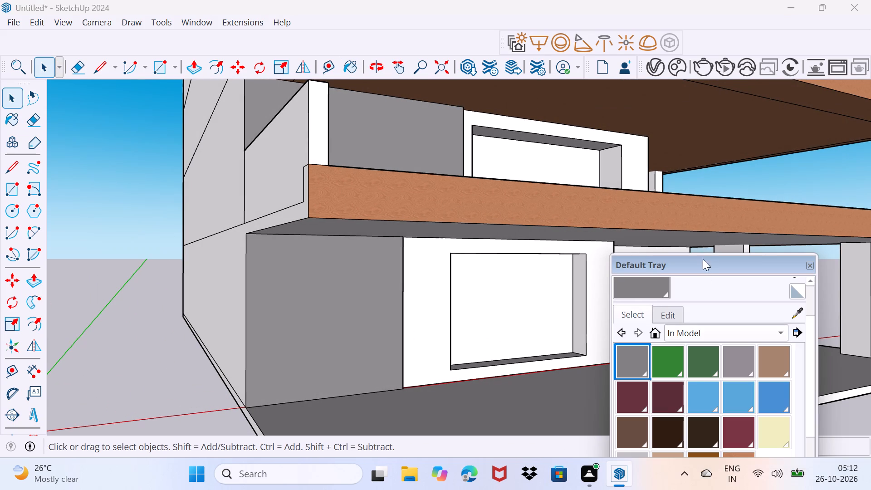
scroll(698, 390, "down", 5)
scroll(665, 404, "up", 2)
scroll(665, 402, "down", 5)
scroll(863, 412, "down", 1)
scroll(742, 402, "down", 4)
scroll(689, 397, "down", 3)
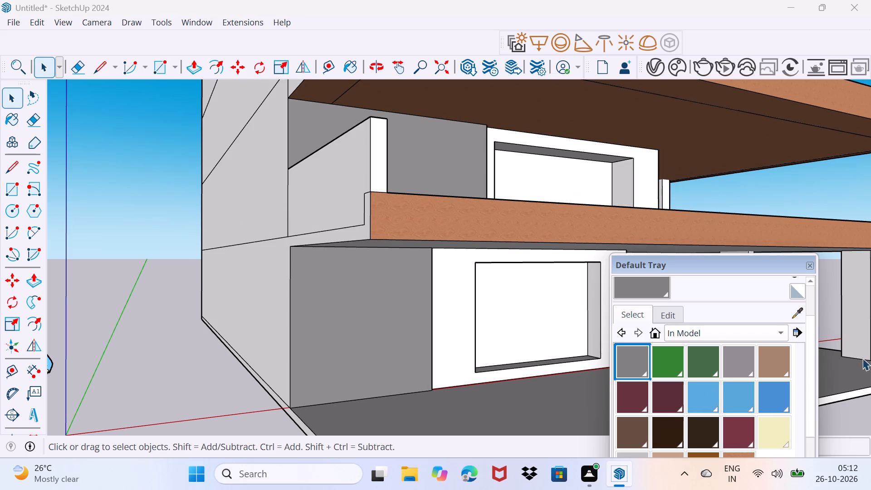
left_click_drag(811, 406, 817, 433)
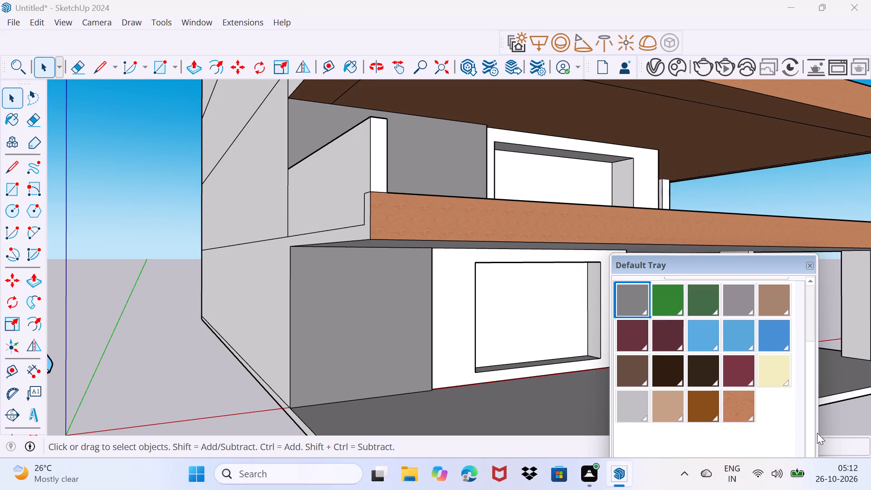
left_click_drag(817, 433, 817, 434)
left_click(733, 397)
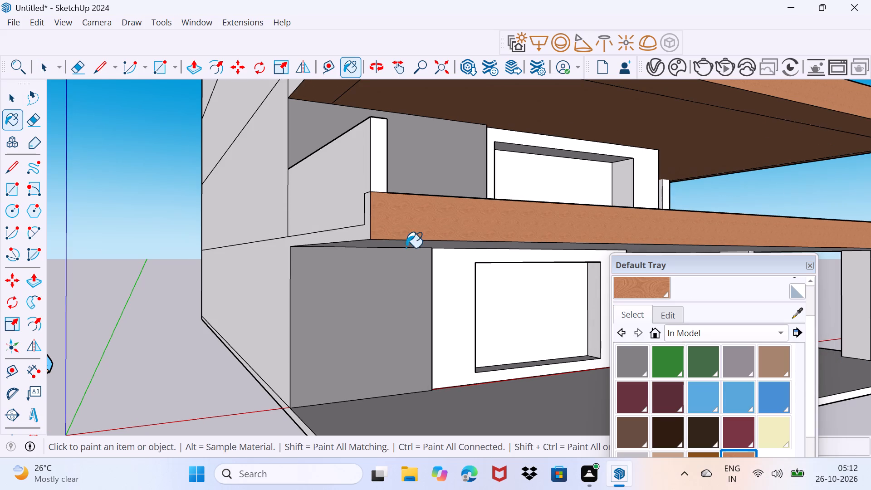
left_click(353, 196)
left_click(378, 174)
Paint the inner and top faces of the first-floor balcony's side parapet in the same wood.
middle_click_drag(394, 176, 359, 204)
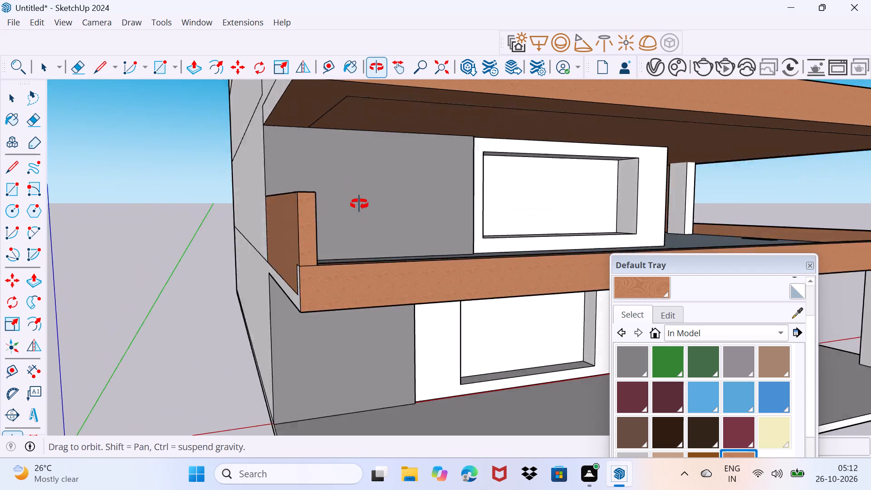
middle_click_drag(359, 204, 278, 225)
left_click(176, 269)
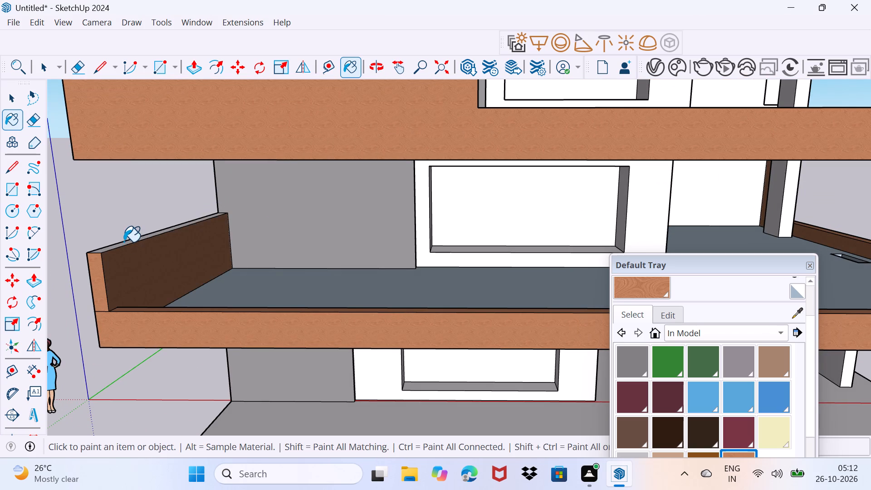
left_click(124, 242)
scroll(123, 245, "up", 10)
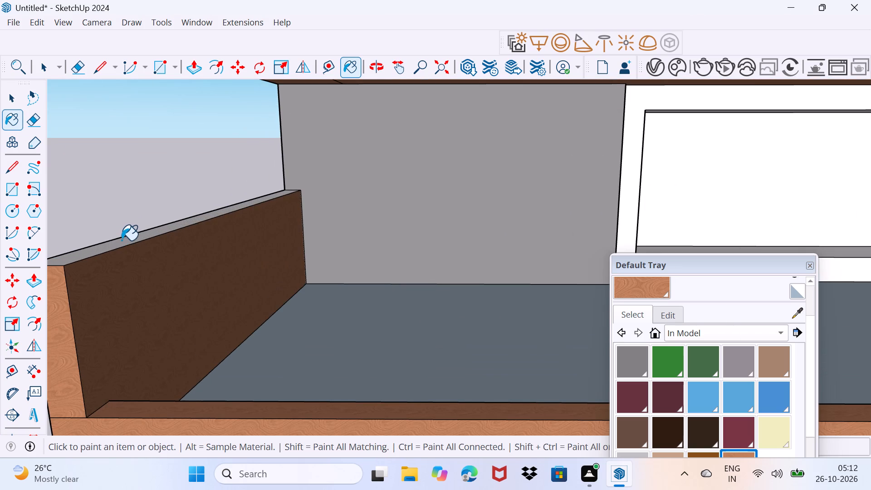
left_click(122, 241)
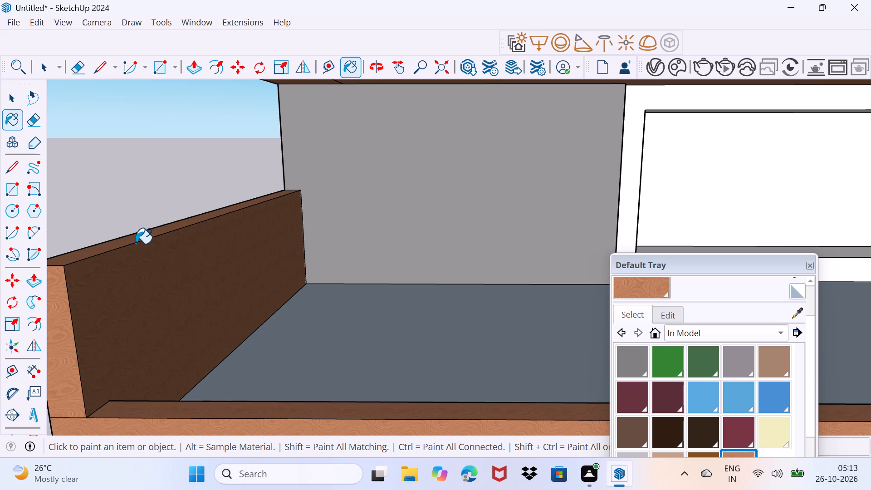
Choose an off-white from the Colors-Named materials and paint the far face of the small floor recess and the first-floor balcony floor.
scroll(139, 248, "down", 7)
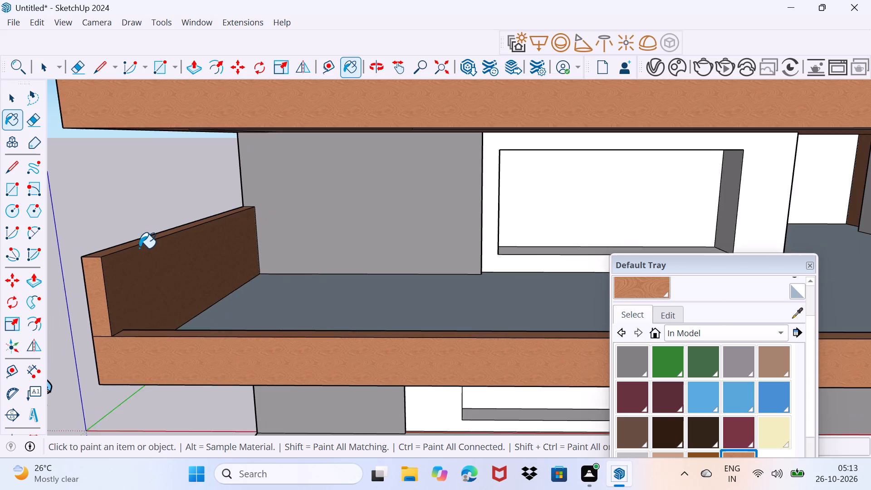
scroll(139, 248, "down", 8)
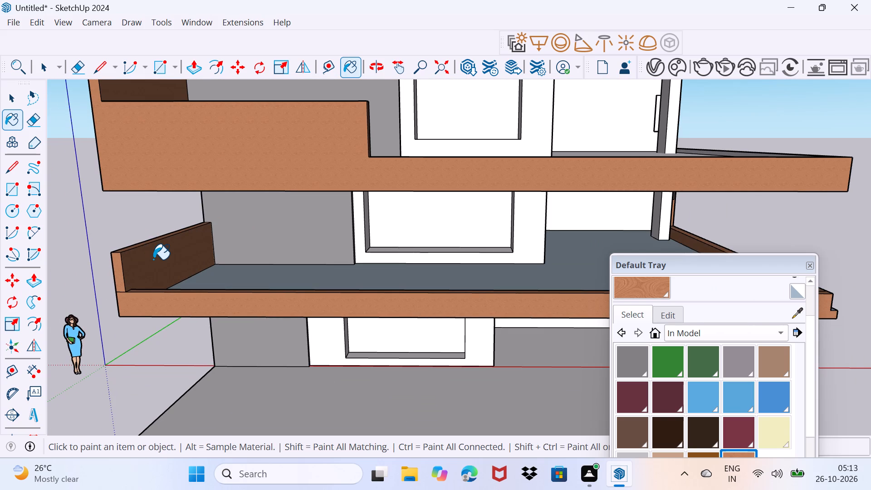
scroll(183, 247, "down", 3)
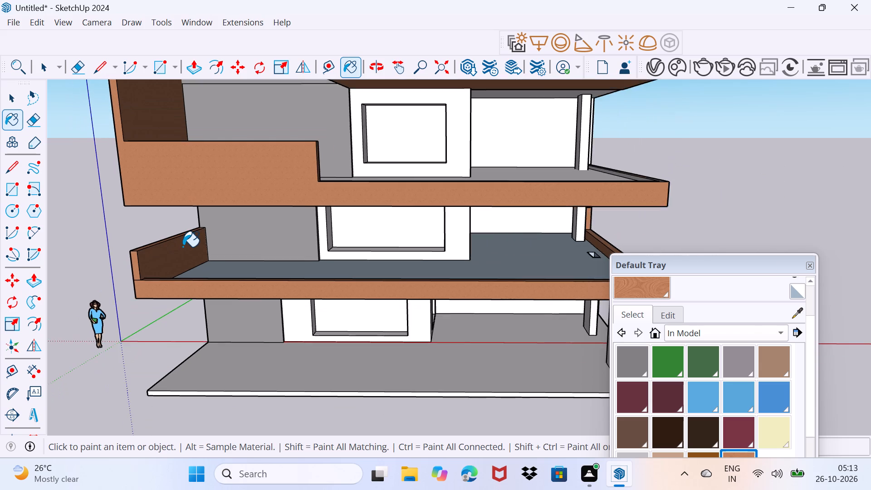
scroll(183, 247, "down", 4)
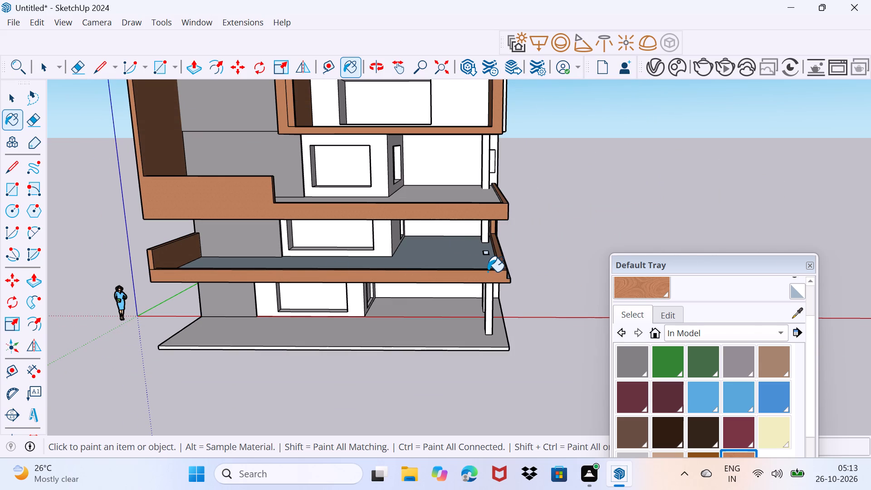
left_click_drag(654, 271, 648, 363)
scroll(485, 255, "up", 2)
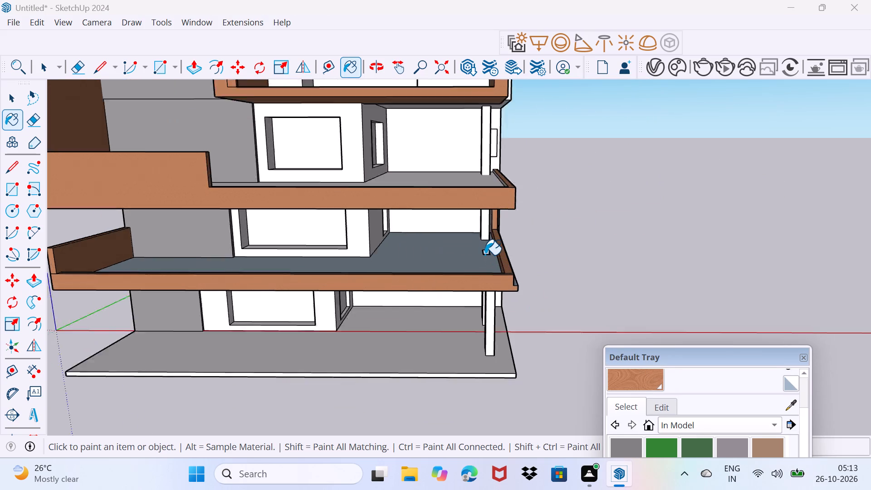
scroll(485, 255, "up", 14)
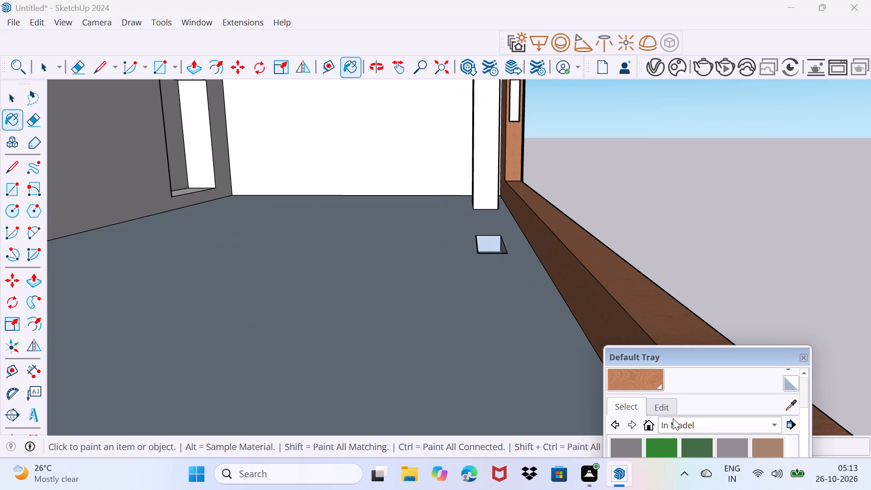
scroll(678, 403, "down", 4)
scroll(700, 445, "down", 4)
left_click(722, 384)
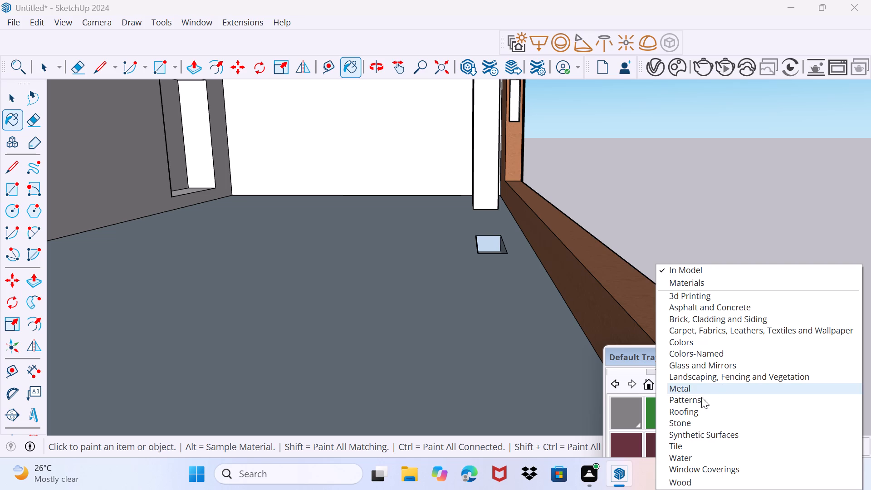
left_click(694, 355)
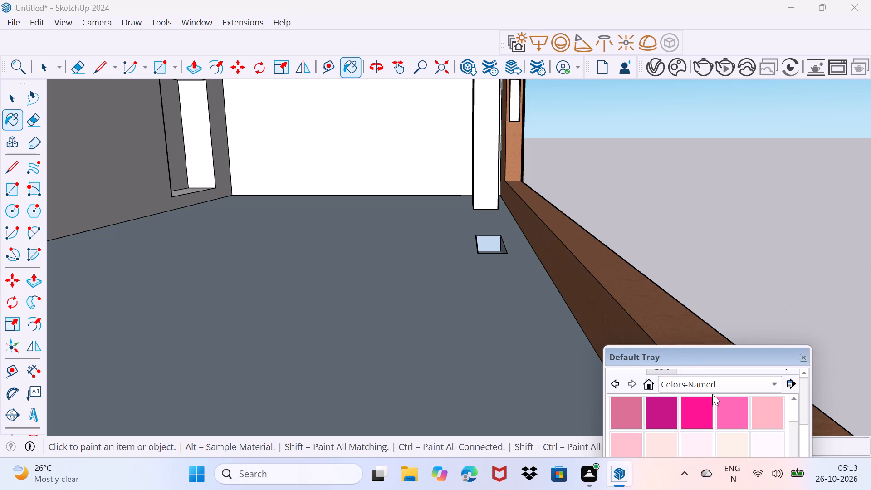
scroll(762, 454, "down", 4)
scroll(707, 415, "down", 3)
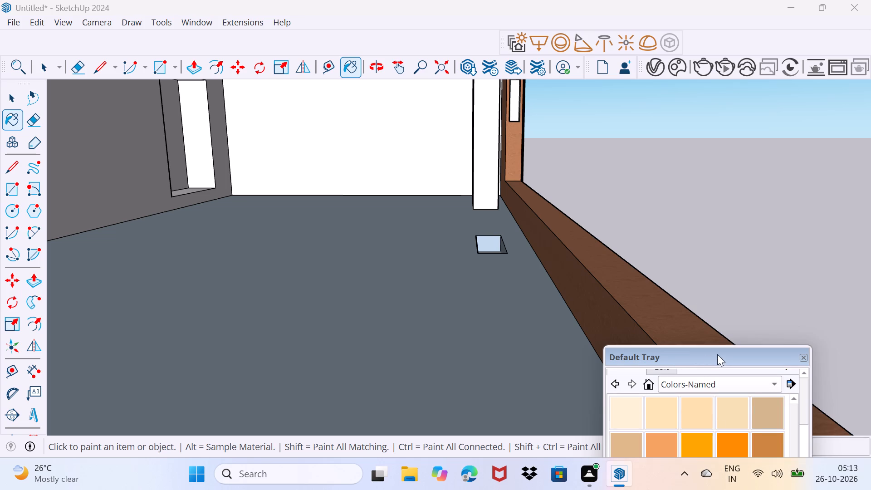
left_click_drag(721, 354, 737, 120)
scroll(752, 328, "down", 4)
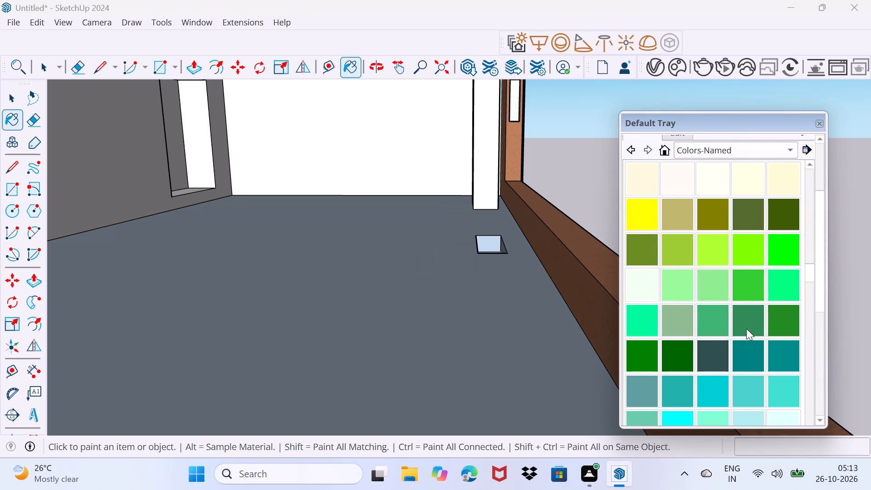
scroll(819, 350, "down", 3)
scroll(680, 281, "up", 4)
scroll(681, 275, "down", 9)
scroll(716, 181, "down", 1)
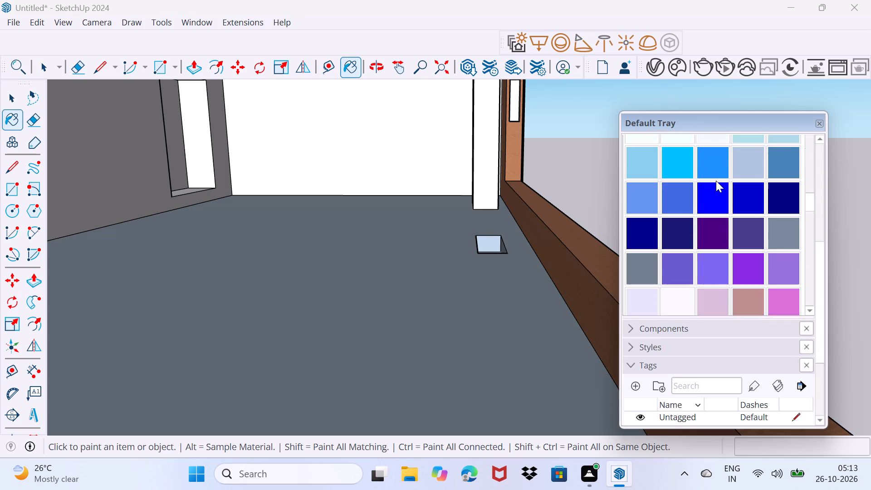
scroll(716, 181, "down", 5)
left_click(752, 197)
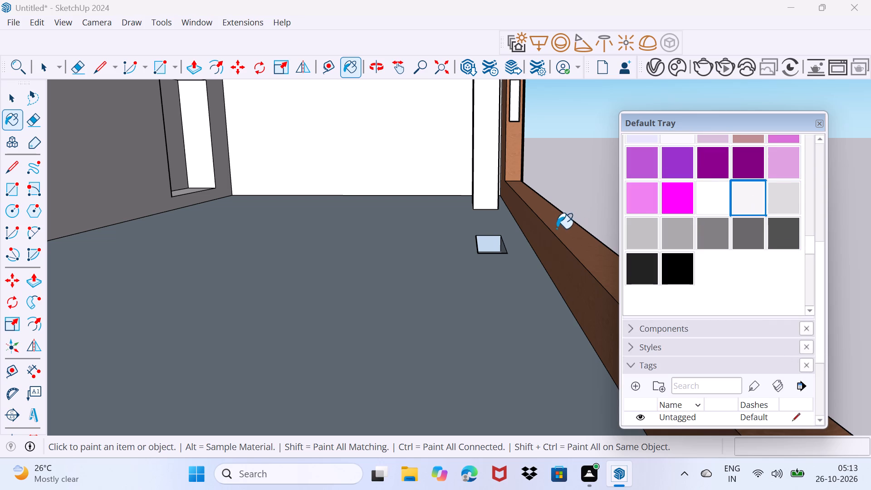
left_click(495, 248)
scroll(487, 240, "up", 5)
left_click(431, 295)
Paint the remaining inner faces of the small recess in the first-floor balcony floor in the same off-white.
scroll(469, 264, "up", 5)
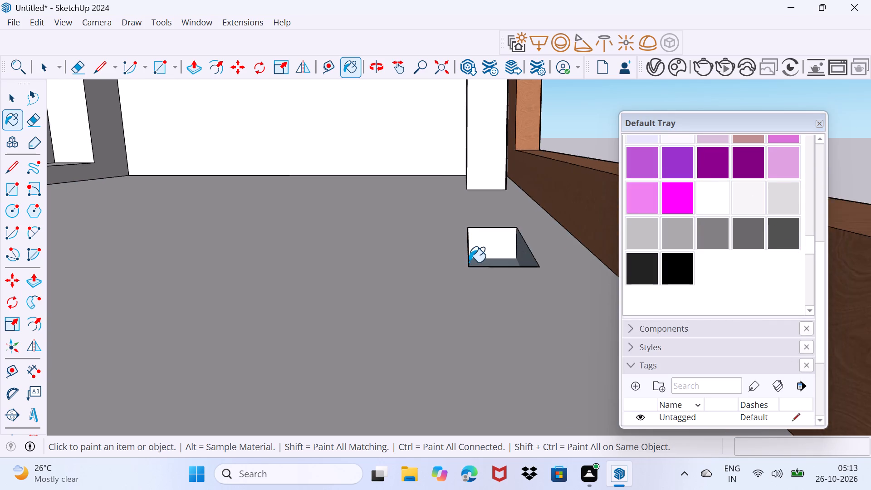
scroll(469, 262, "up", 1)
middle_click_drag(475, 259, 412, 297)
left_click(413, 311)
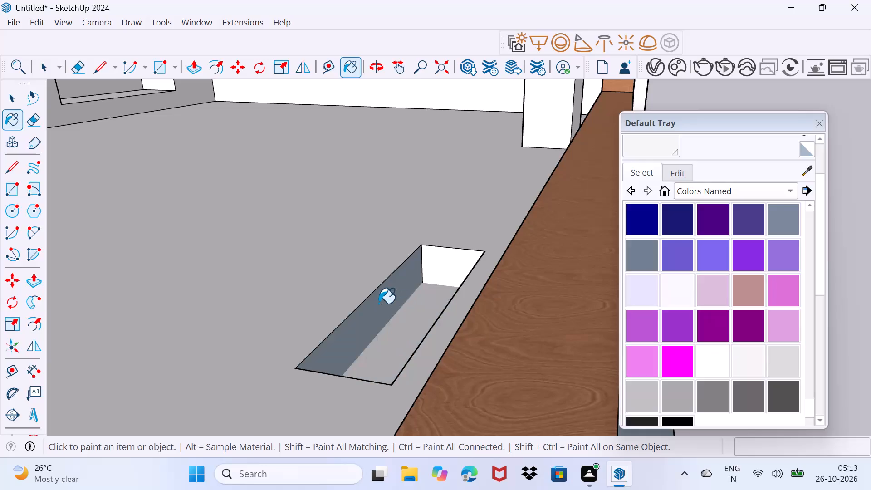
left_click(379, 304)
middle_click_drag(368, 341, 525, 349)
left_click(541, 344)
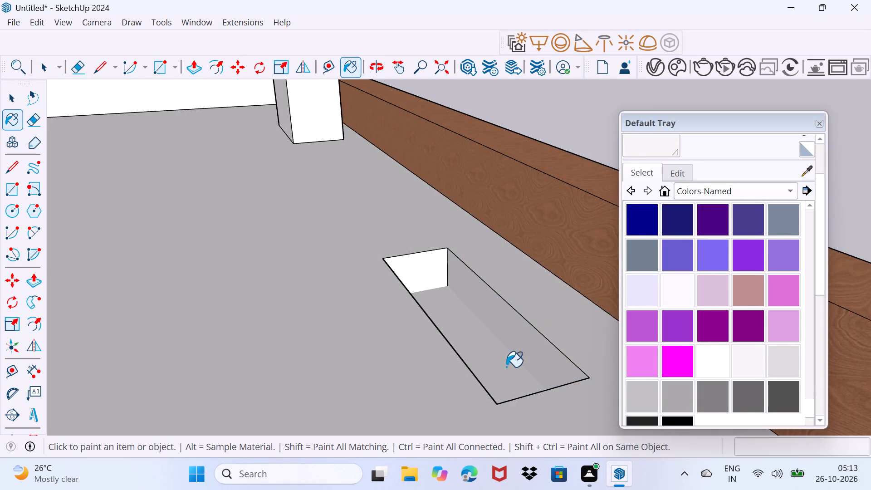
middle_click_drag(504, 373, 296, 382)
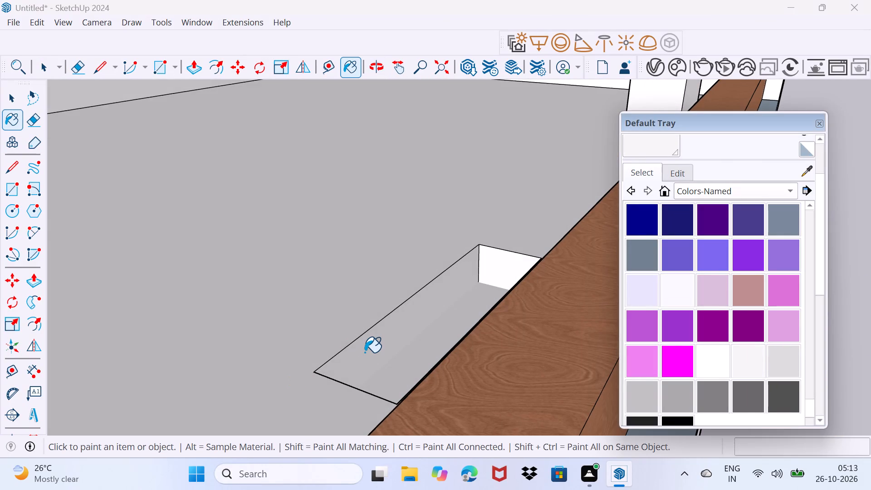
scroll(362, 352, "down", 7)
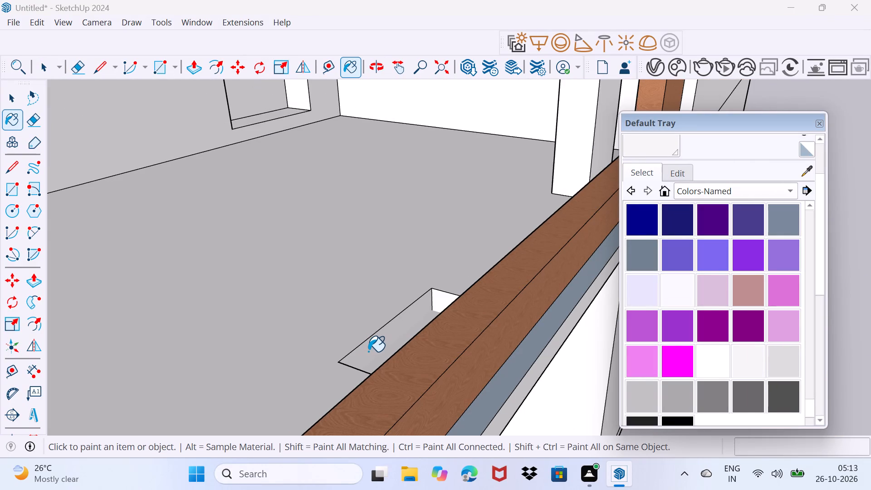
key("space")
scroll(443, 26, "down", 5)
scroll(335, 244, "down", 5)
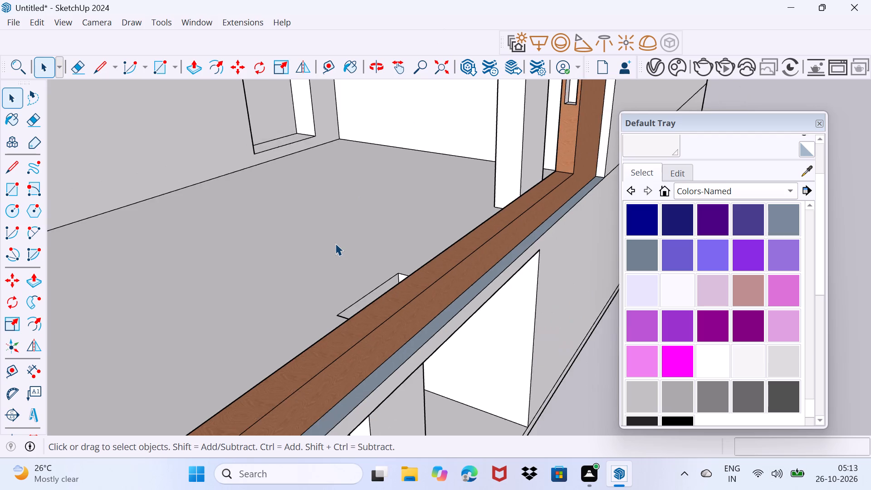
Push/Pull the bottom face of the small floor recess beside the column on the first-floor balcony by 7".
scroll(335, 243, "down", 13)
middle_click_drag(299, 287, 462, 225)
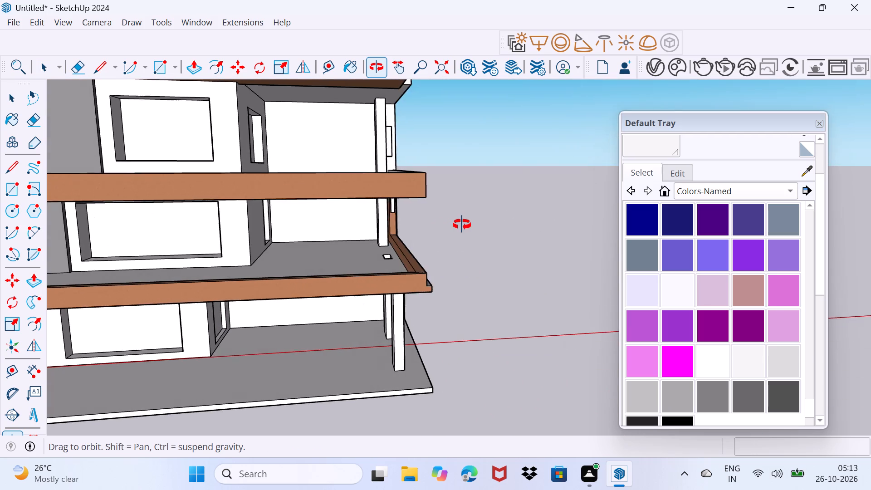
middle_click_drag(462, 225, 457, 236)
scroll(387, 266, "up", 17)
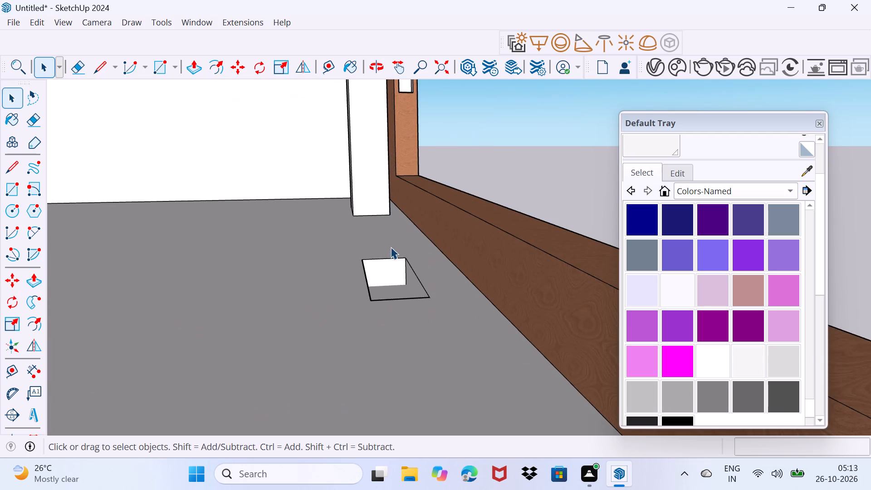
middle_click_drag(391, 254, 410, 279)
scroll(410, 279, "up", 1)
left_click(429, 359)
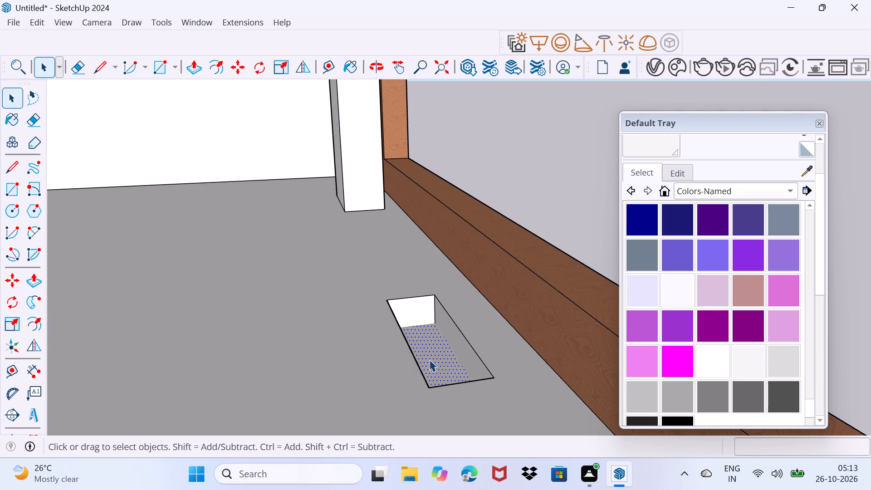
type("pp")
left_click(433, 354)
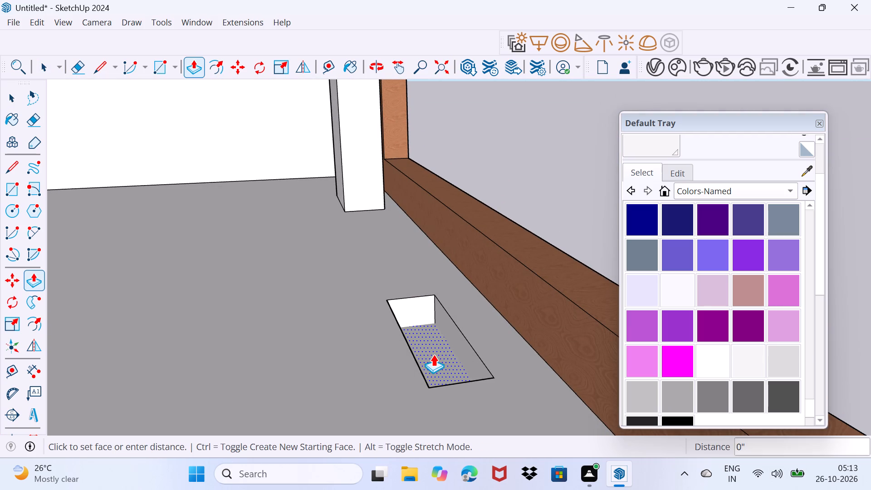
left_click(409, 348)
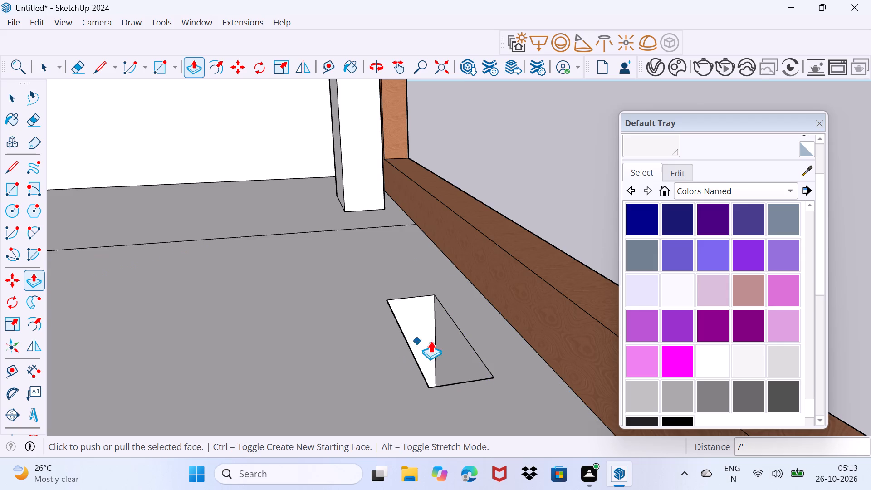
Push/Pull the small blue-tinted face at the bottom of the same floor recess by about 6".
scroll(425, 343, "up", 4)
middle_click_drag(429, 343, 379, 350)
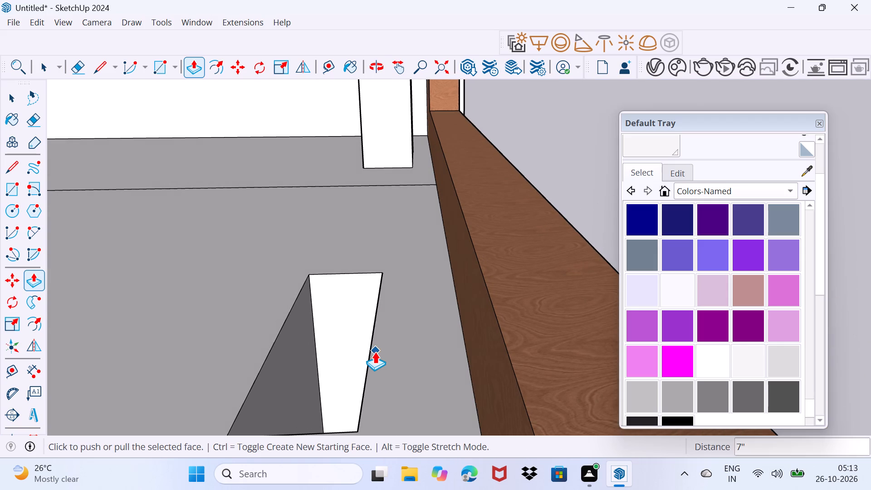
middle_click_drag(374, 352, 388, 232)
middle_click_drag(275, 193, 347, 294)
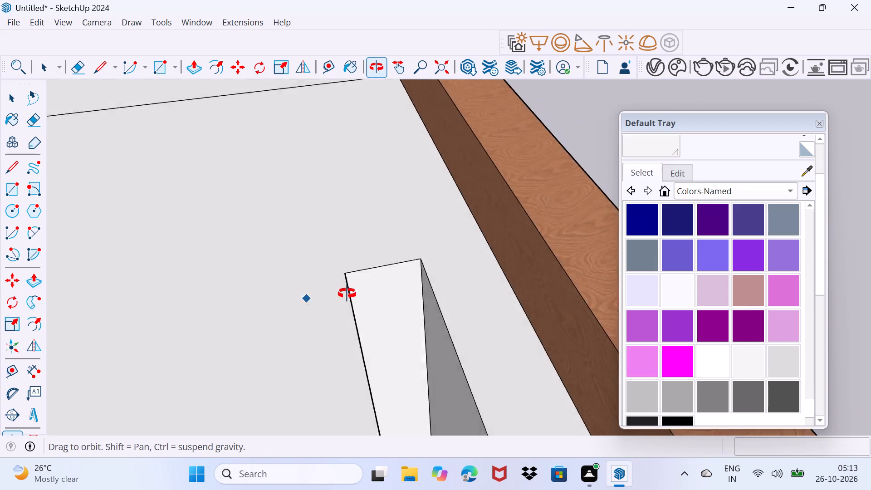
middle_click_drag(347, 294, 194, 123)
middle_click_drag(242, 208, 363, 303)
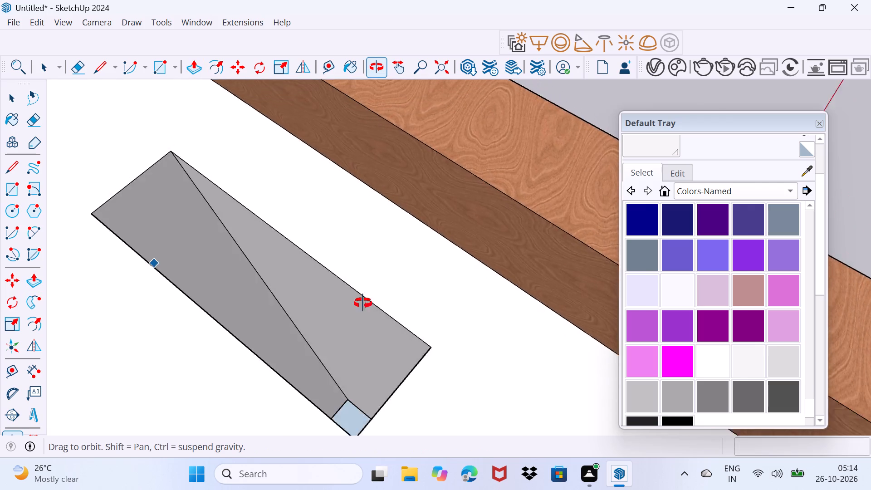
middle_click_drag(363, 303, 378, 339)
key("space")
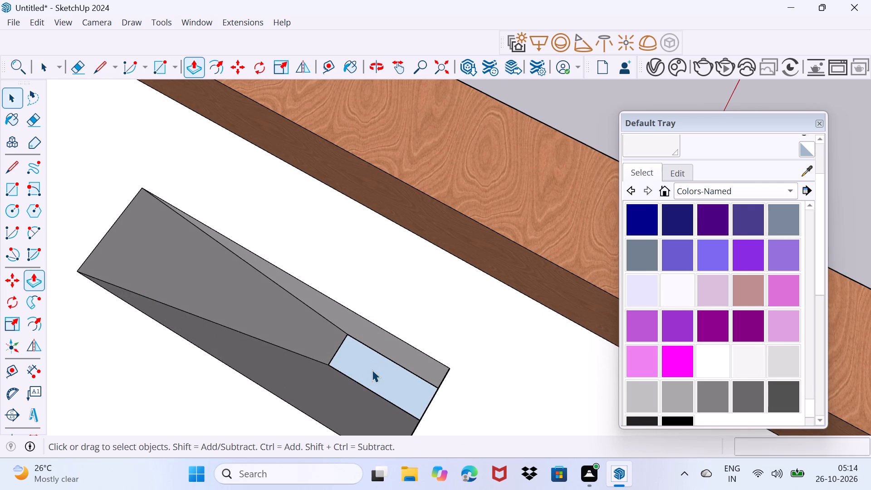
left_click(372, 370)
key("p")
left_click(372, 370)
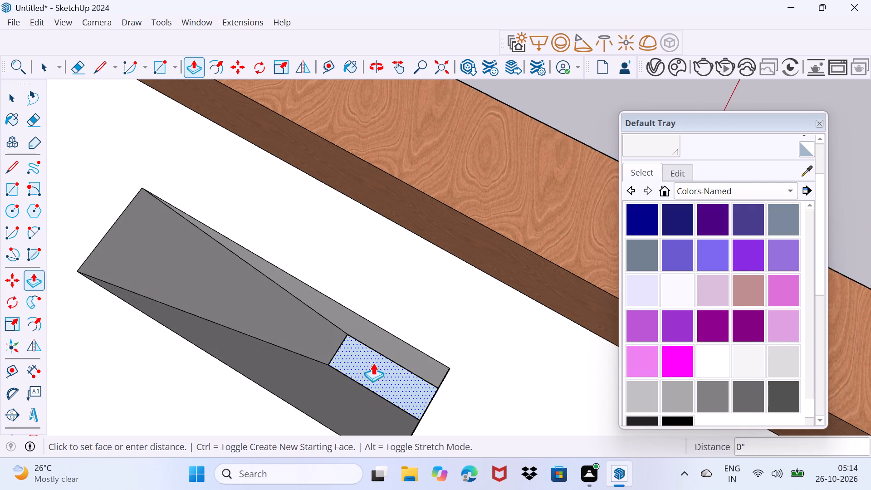
left_click_drag(357, 353, 288, 333)
scroll(333, 361, "down", 4)
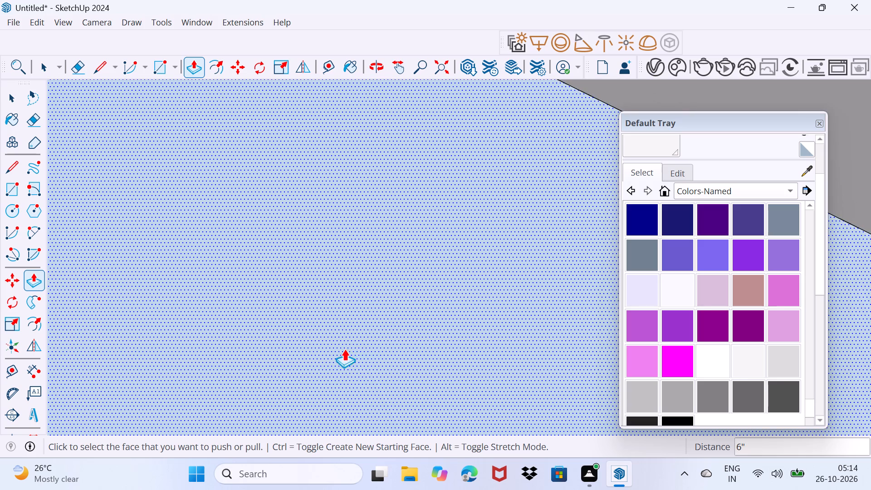
key("Escape")
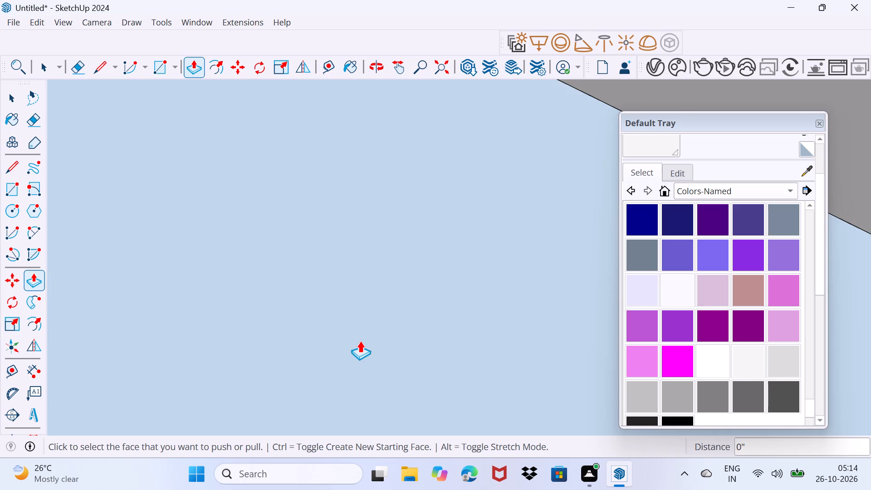
key("space")
Draw a rectangle about 11" by 3' 4" across the recess opening to cover it at balcony floor level.
left_click(439, 64)
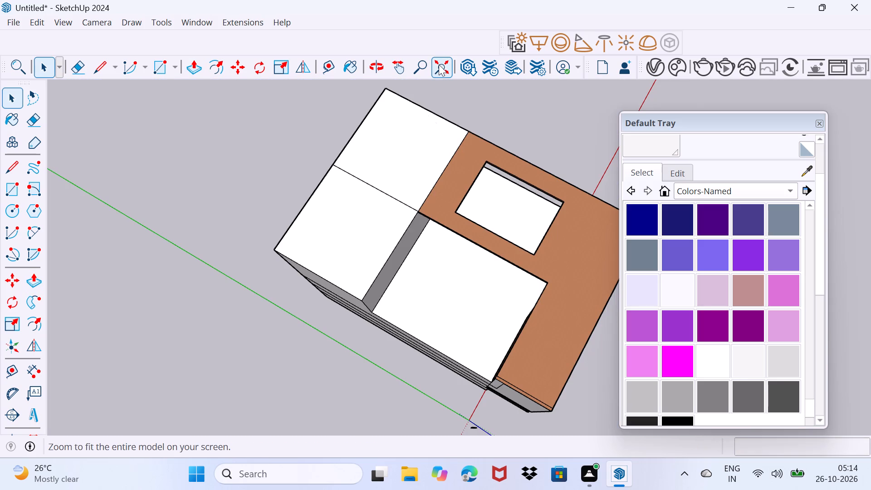
middle_click_drag(468, 295, 168, 14)
scroll(432, 269, "up", 2)
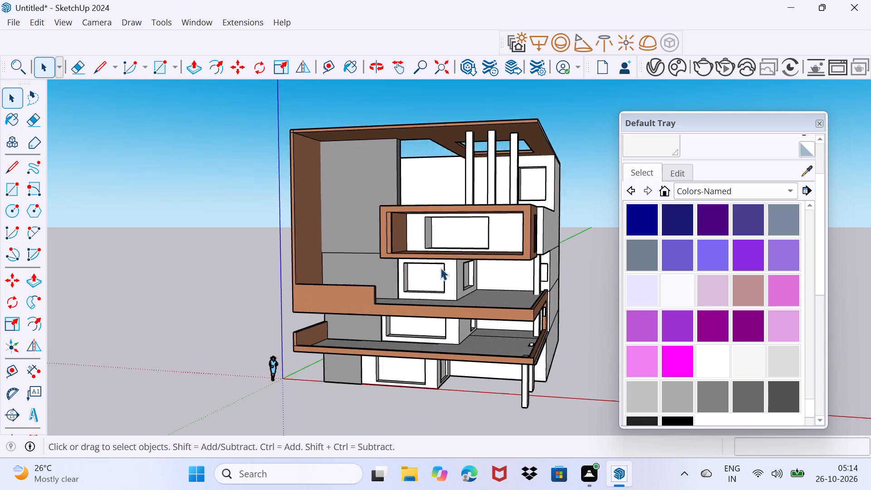
scroll(440, 268, "up", 1)
scroll(480, 365, "up", 4)
middle_click_drag(518, 381, 612, 381)
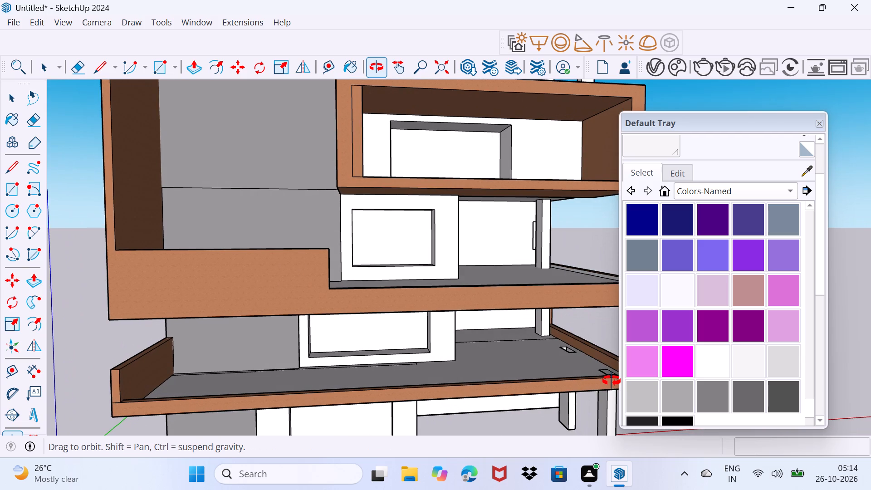
middle_click_drag(612, 381, 374, 292)
scroll(345, 269, "up", 4)
middle_click_drag(354, 275, 409, 323)
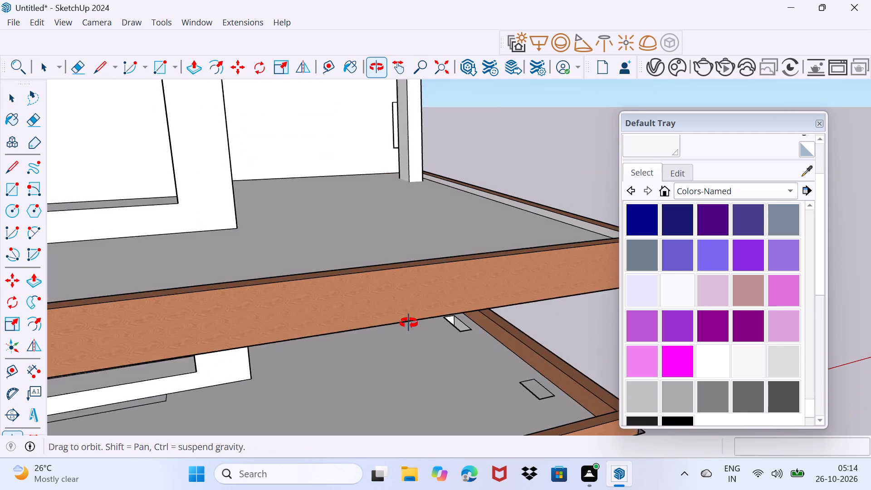
middle_click_drag(409, 323, 374, 316)
key("r")
scroll(439, 334, "up", 4)
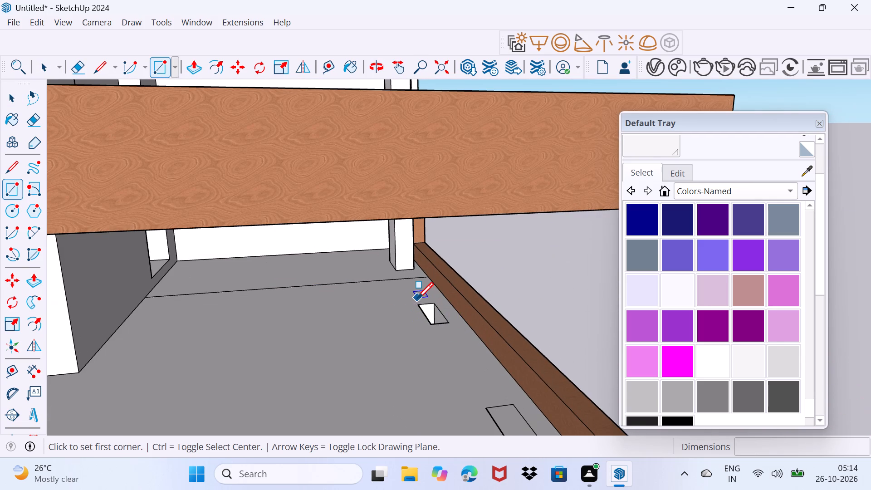
left_click(418, 302)
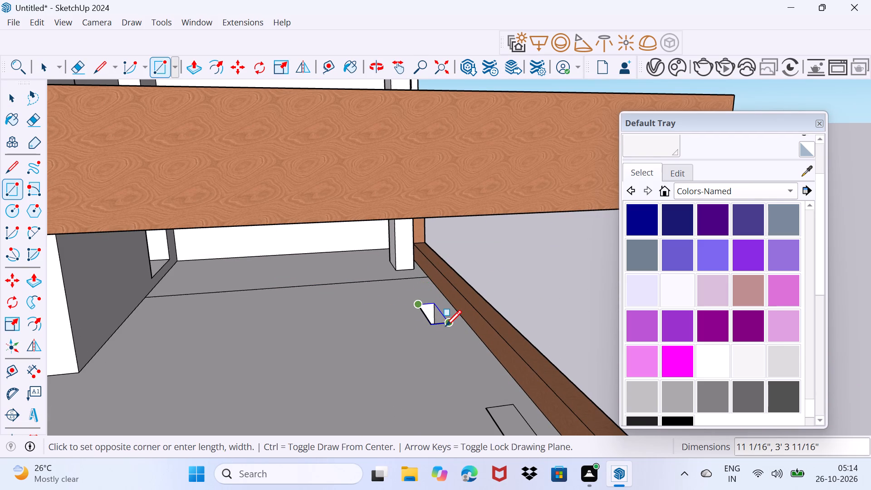
left_click(446, 326)
key("space")
Examine the balconies, columns and side wall of the building from several angles.
scroll(441, 325, "down", 4)
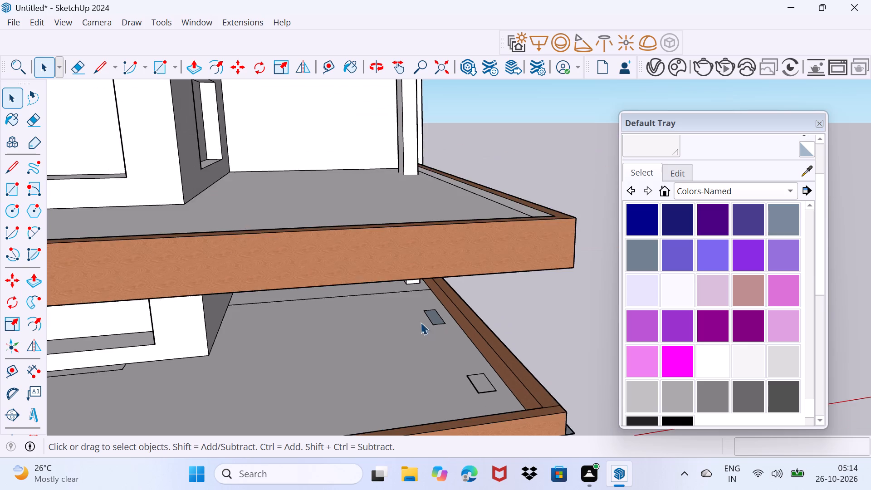
scroll(421, 322, "down", 3)
middle_click_drag(413, 344, 364, 308)
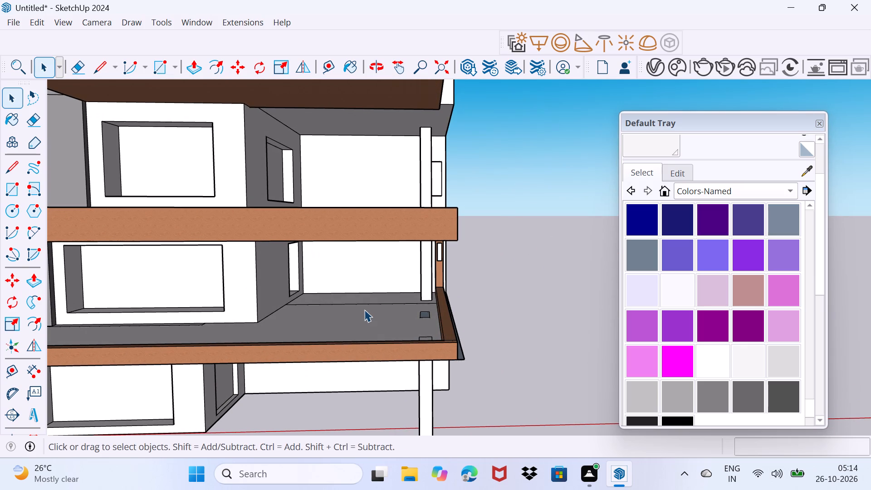
scroll(364, 309, "down", 2)
middle_click_drag(437, 284, 259, 284)
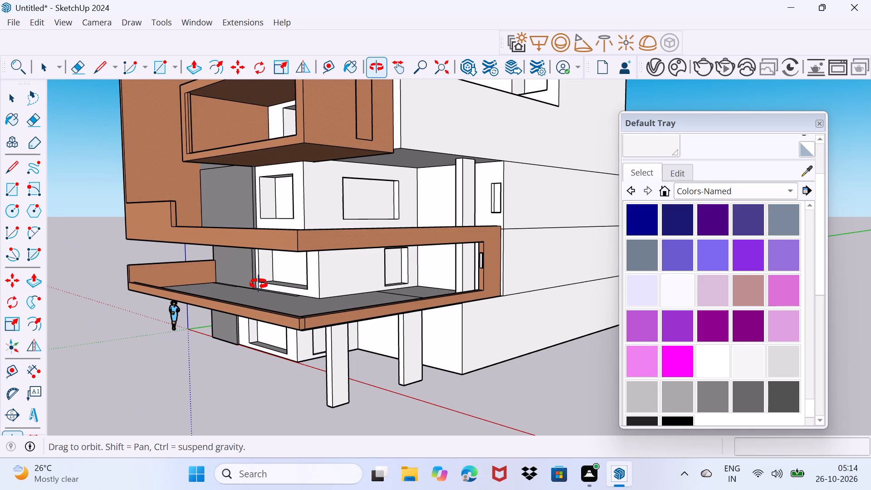
middle_click_drag(259, 284, 258, 286)
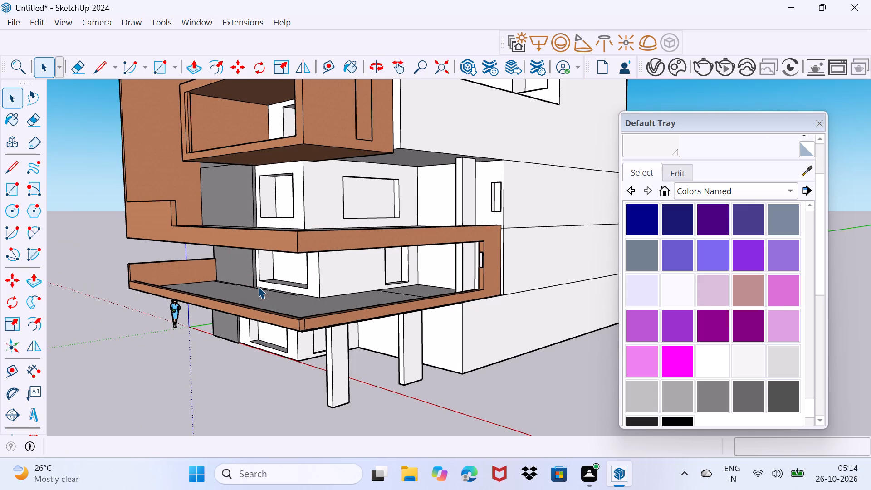
scroll(264, 296, "down", 1)
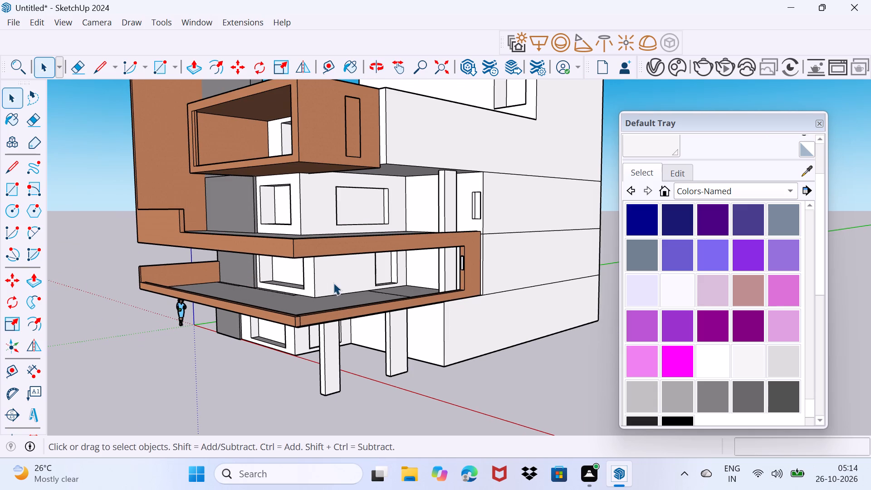
middle_click_drag(333, 283, 428, 289)
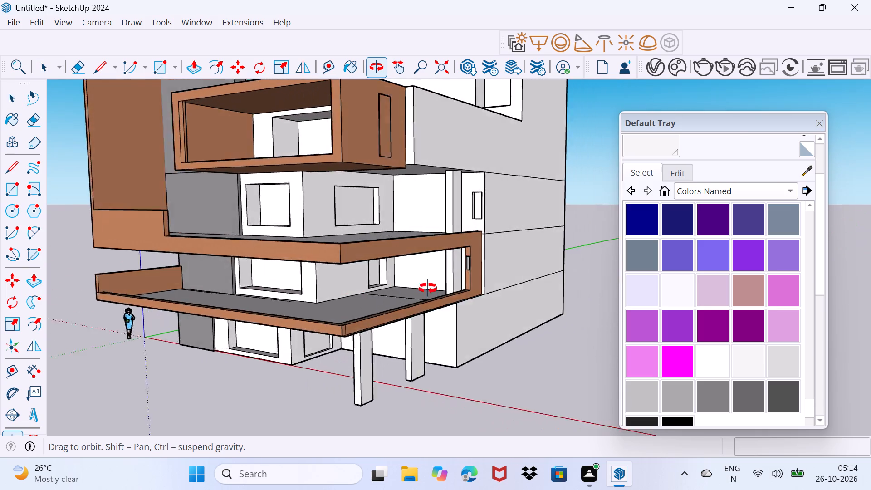
Choose a medium grey from Colors-Named and paint the front and outer side faces of the three slim columns under the roof slab.
middle_click_drag(428, 289, 484, 402)
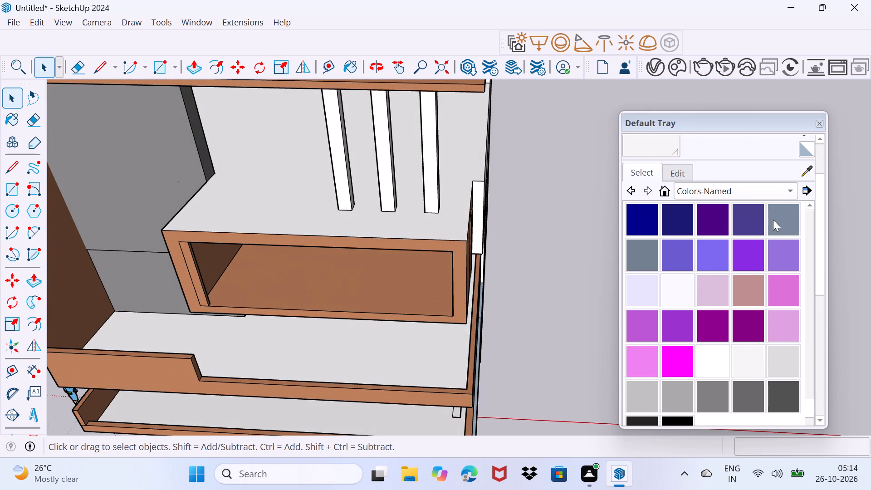
left_click(715, 392)
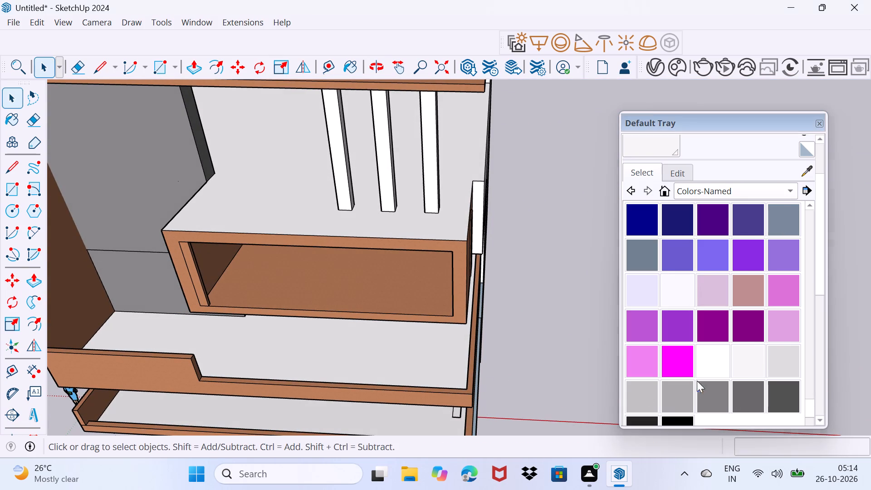
left_click_drag(710, 120, 660, 319)
scroll(295, 155, "up", 4)
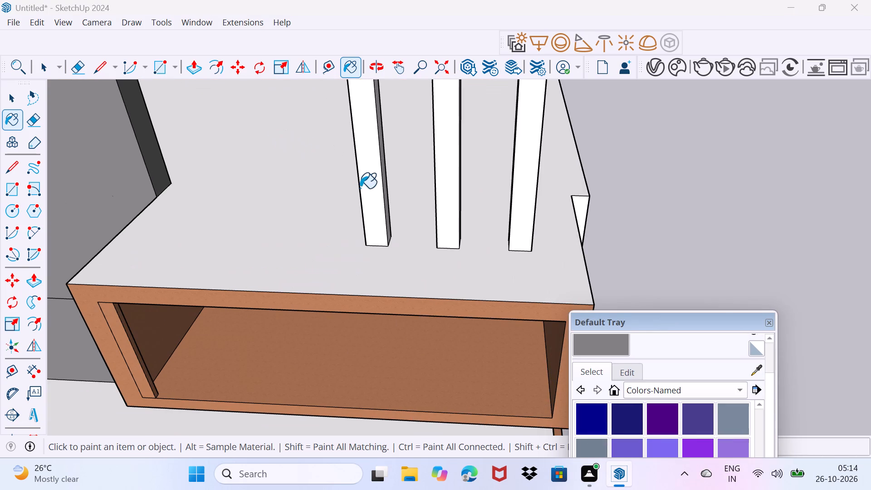
left_click(367, 189)
left_click(457, 188)
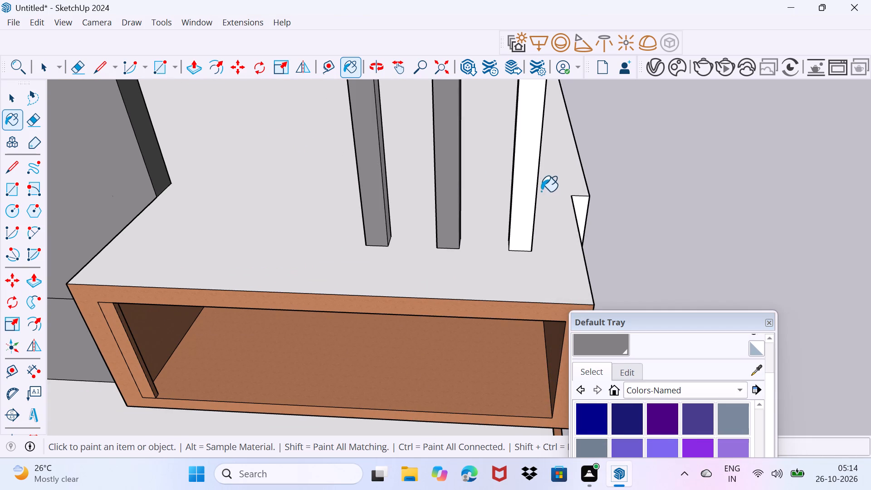
left_click(535, 191)
middle_click_drag(539, 190, 404, 175)
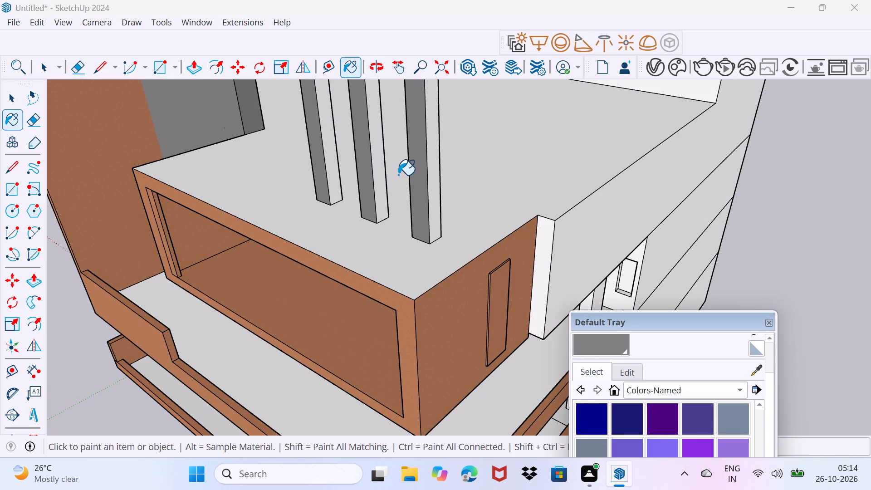
left_click(431, 192)
left_click(380, 194)
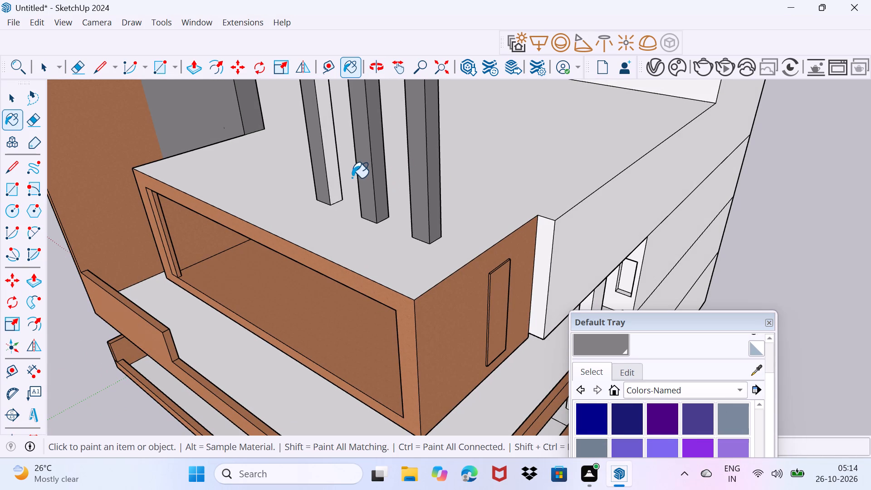
left_click(331, 172)
Paint the remaining side faces and the back faces of the three slim columns in the same medium grey.
middle_click_drag(289, 198, 592, 186)
left_click(619, 166)
left_click(658, 141)
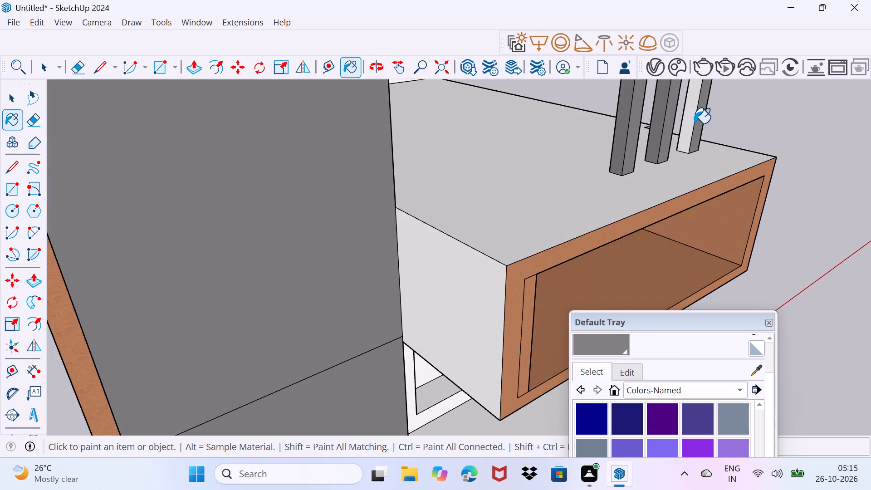
left_click(694, 123)
left_click(691, 124)
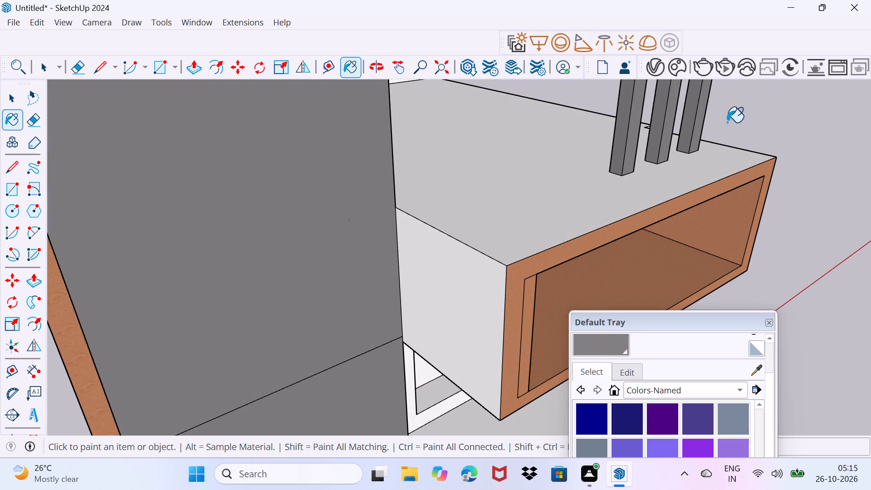
middle_click_drag(726, 122, 104, 165)
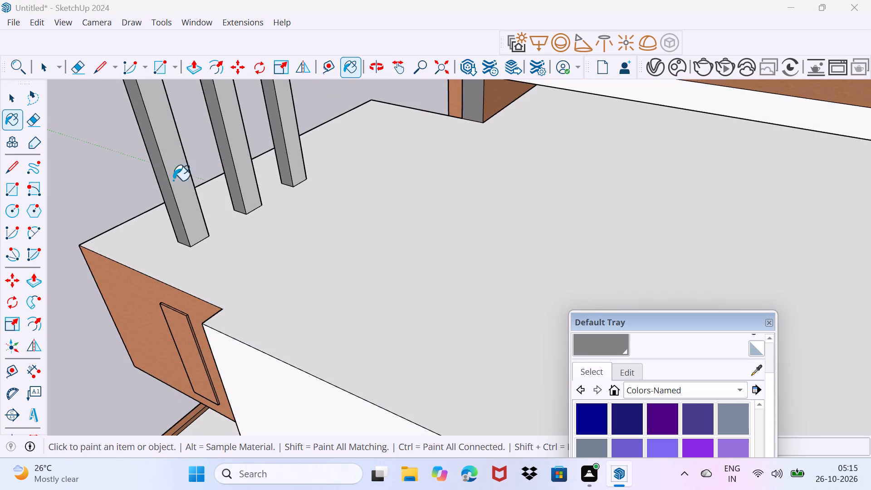
left_click(182, 182)
left_click(247, 154)
left_click(293, 137)
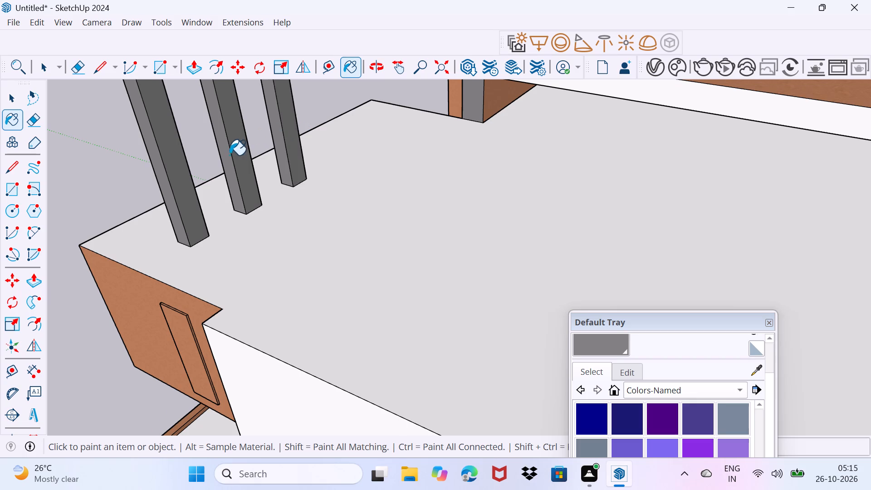
scroll(234, 158, "down", 9)
middle_click_drag(215, 190, 313, 189)
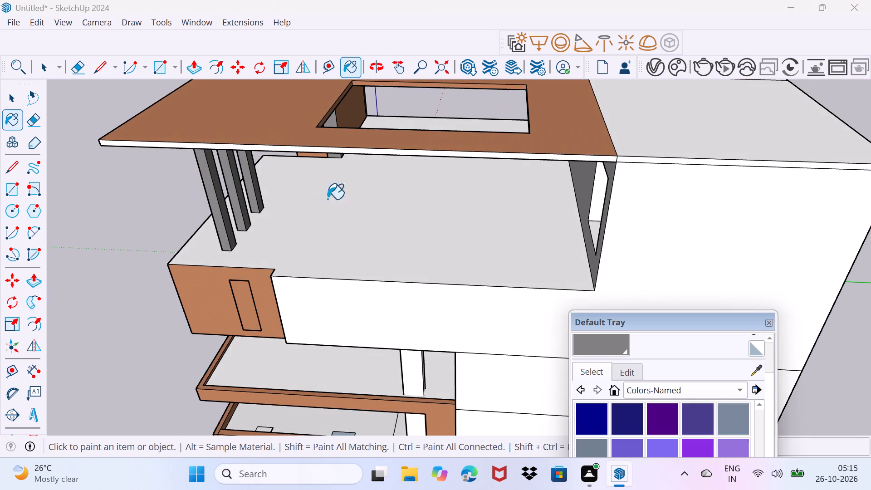
Choose Wood Veneer 02 from the Wood materials and paint the roof slab's front edge face above the slim columns.
middle_click_drag(381, 221, 523, 201)
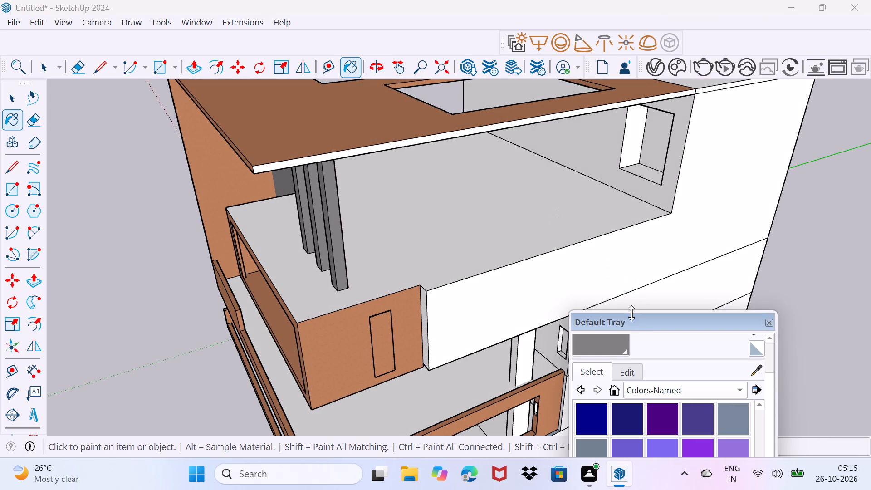
scroll(636, 416, "down", 2)
left_click(661, 383)
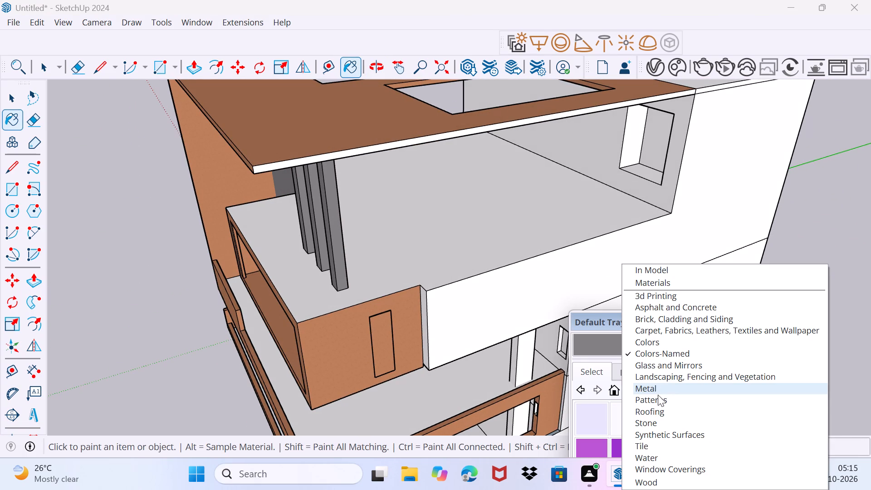
left_click(664, 488)
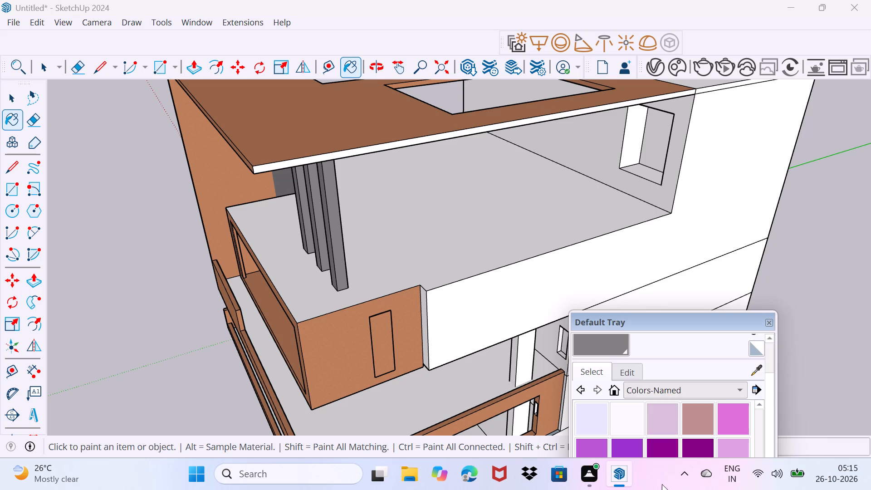
scroll(634, 439, "down", 4)
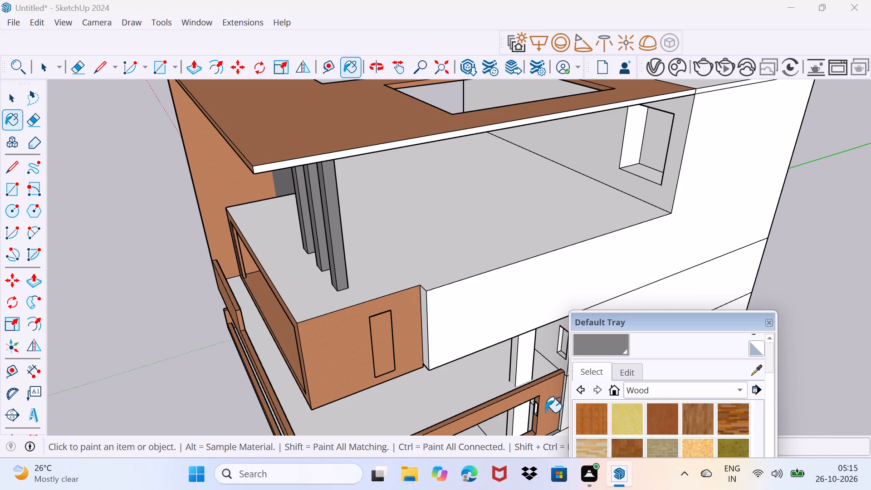
scroll(587, 425, "down", 3)
scroll(662, 428, "down", 4)
scroll(710, 432, "up", 1)
left_click_drag(772, 368, 770, 377)
scroll(641, 407, "up", 1)
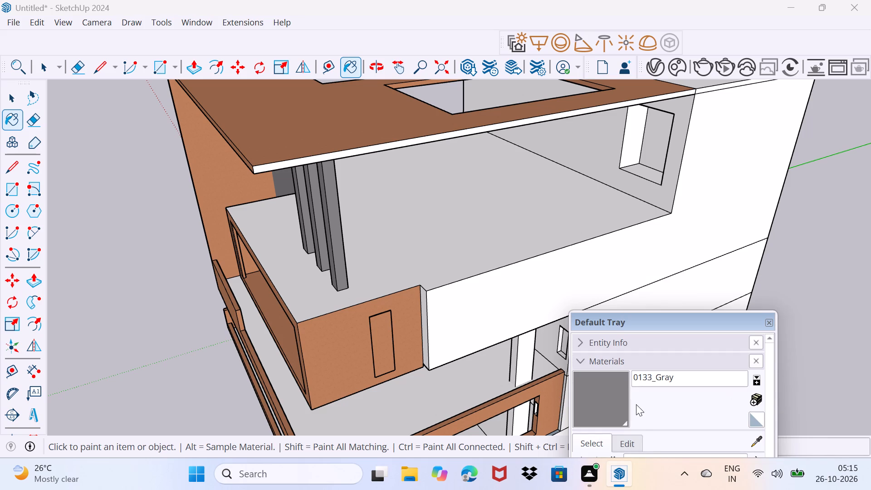
scroll(636, 404, "up", 3)
left_click(617, 362)
scroll(619, 371, "down", 5)
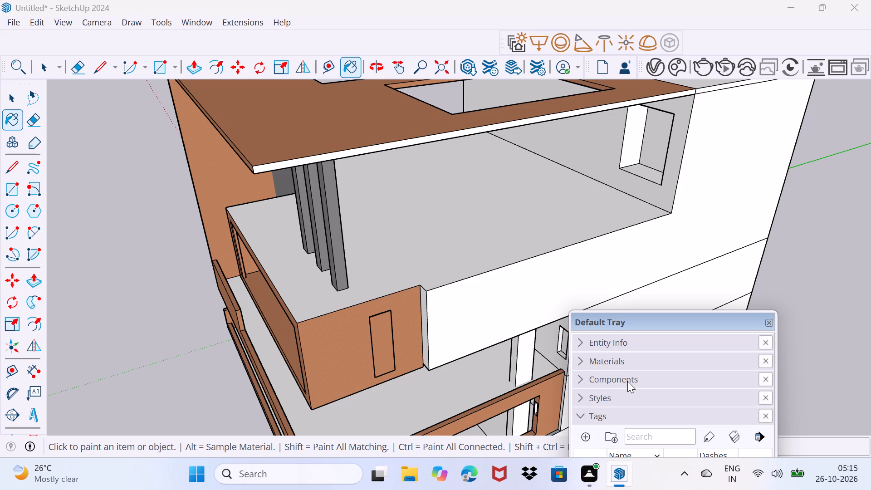
left_click(619, 366)
left_click_drag(725, 316, 732, 269)
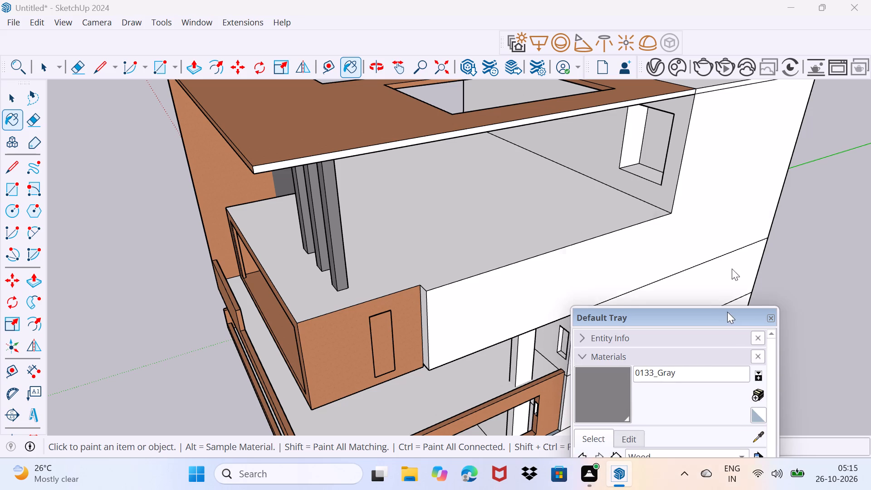
left_click_drag(732, 269, 734, 118)
left_click(632, 363)
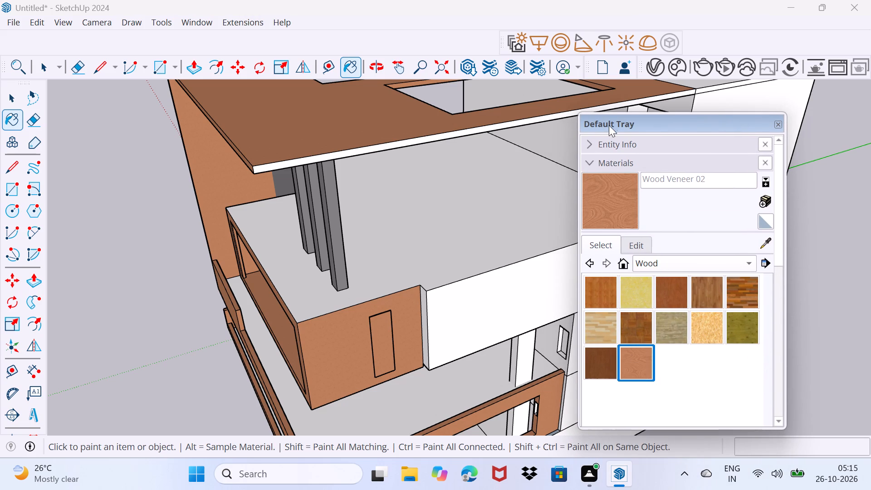
left_click_drag(611, 119, 585, 398)
scroll(308, 171, "up", 3)
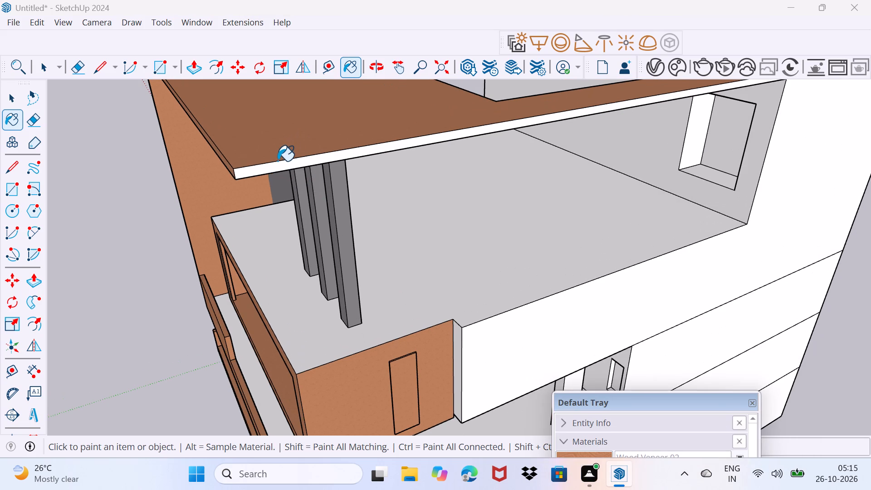
left_click(277, 164)
Open 3D Warehouse and search its content for "cnc jail".
middle_click_drag(259, 192, 337, 132)
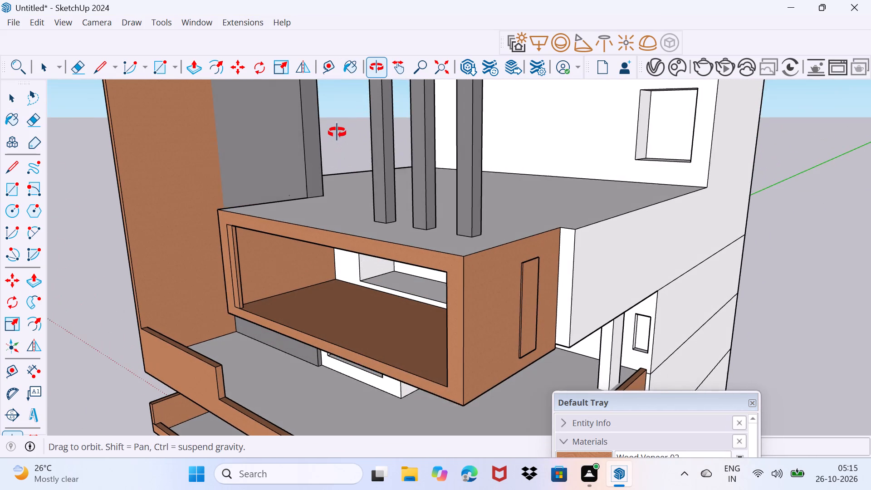
middle_click_drag(337, 132, 337, 132)
left_click_drag(599, 404, 584, 429)
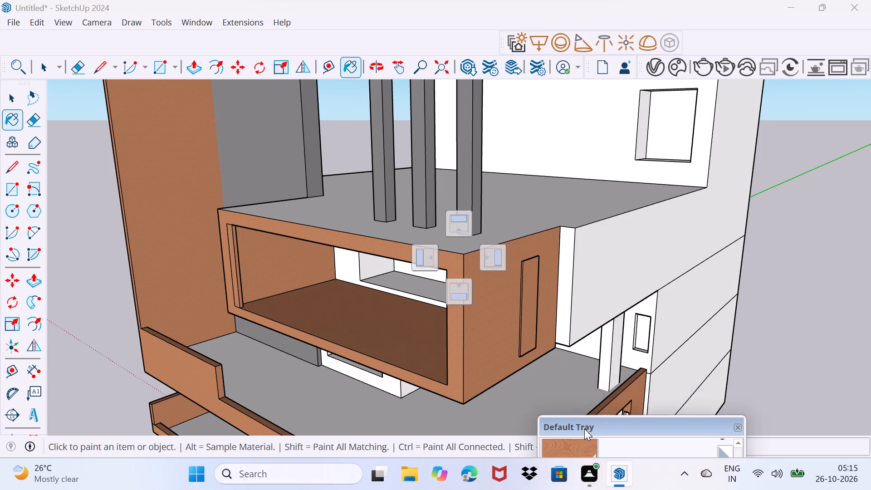
left_click_drag(584, 429, 583, 431)
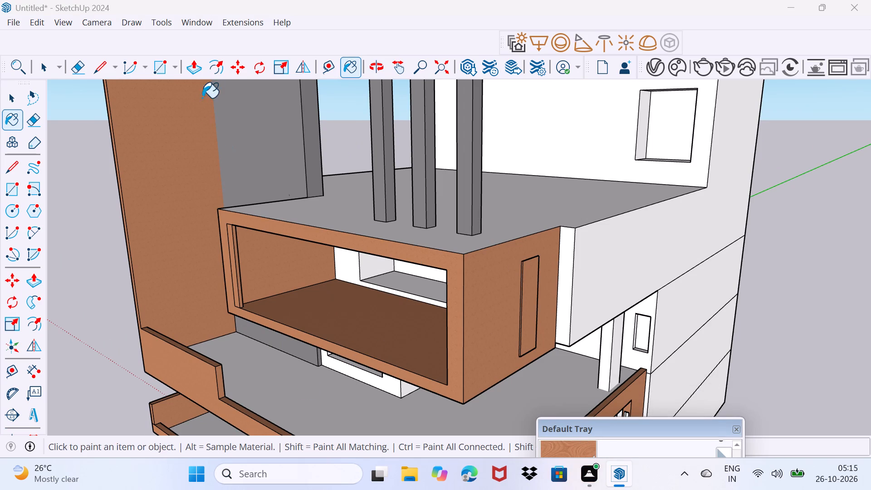
left_click(191, 20)
left_click(233, 125)
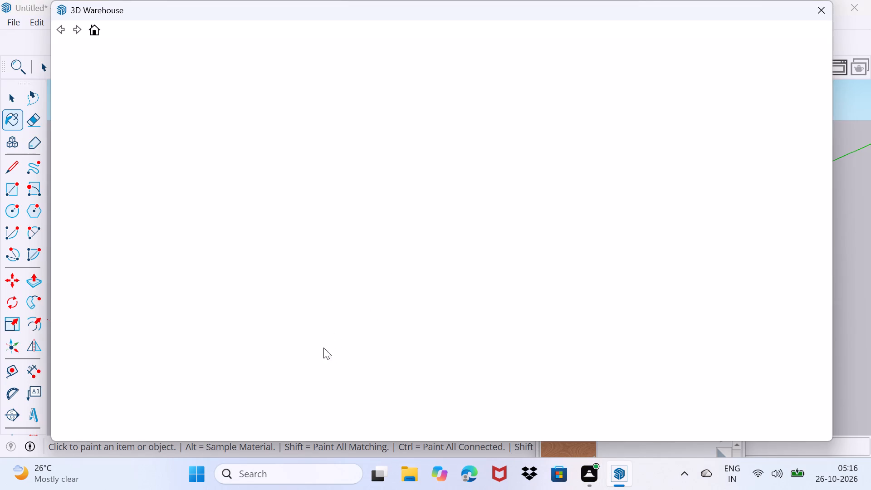
left_click_drag(318, 371, 358, 341)
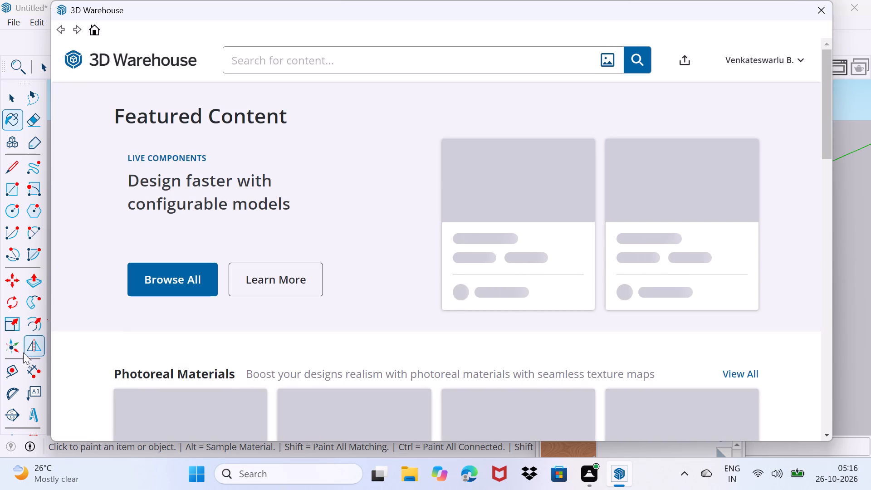
left_click(259, 55)
type("cnc")
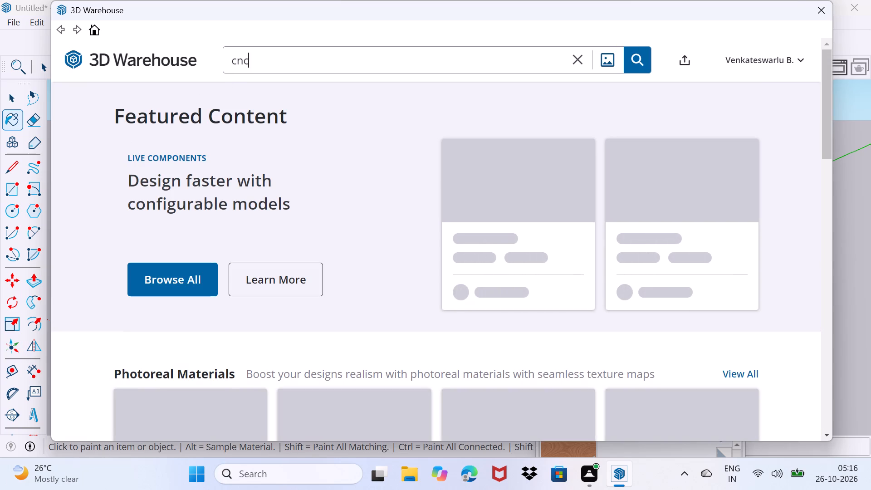
key("space")
type("jail")
key("Return")
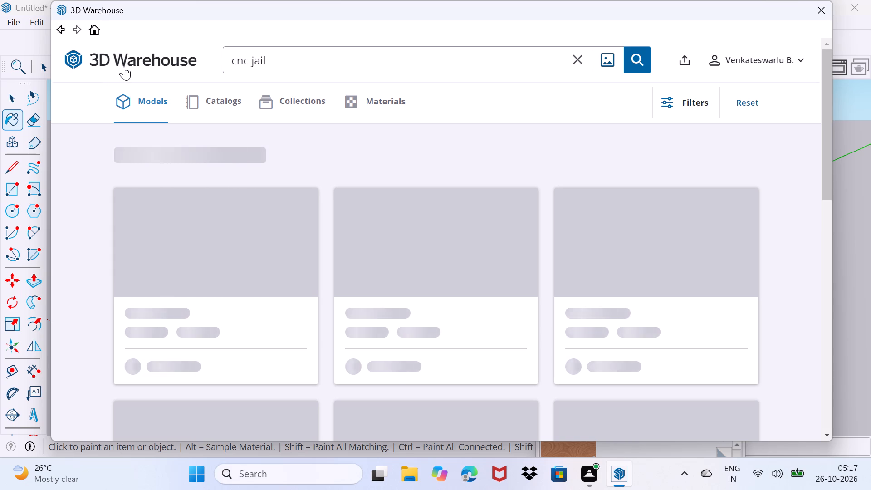
Change the 3D Warehouse search term to "cnc jali" and run the search.
key("BackSpace")
left_click(291, 52)
key("BackSpace")
key("BackSpace")
key("l")
key("i")
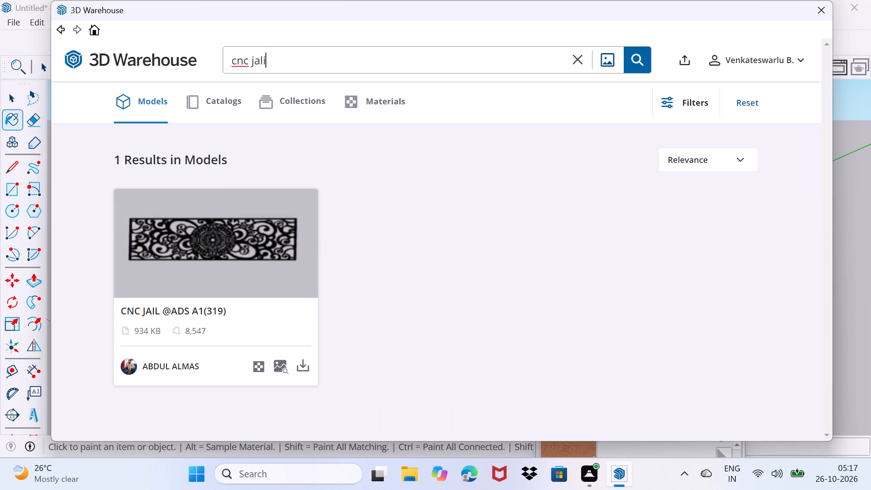
key("Return")
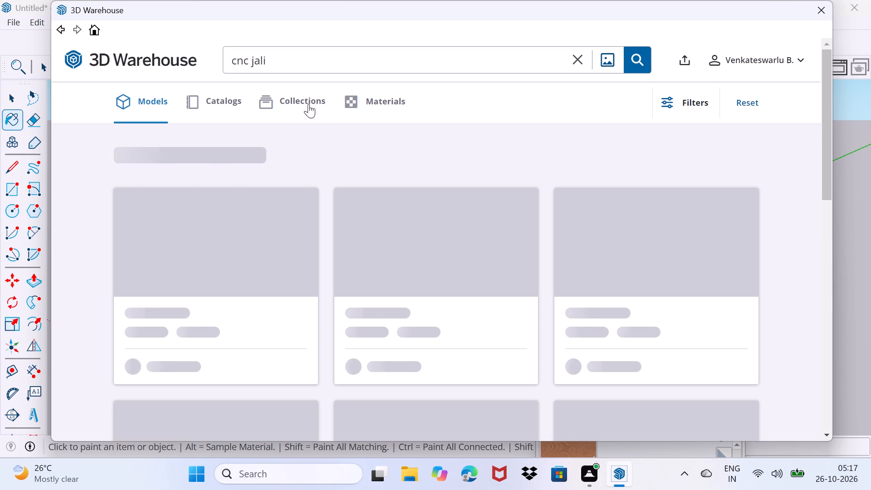
Look through the cnc jali model results for a suitable decorative screen panel.
scroll(308, 112, "down", 3)
scroll(326, 230, "up", 5)
scroll(326, 230, "down", 3)
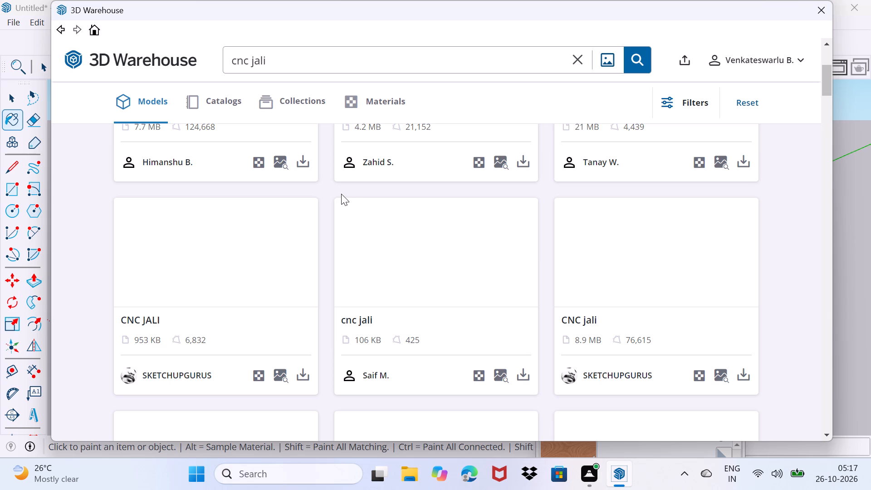
scroll(341, 196, "down", 2)
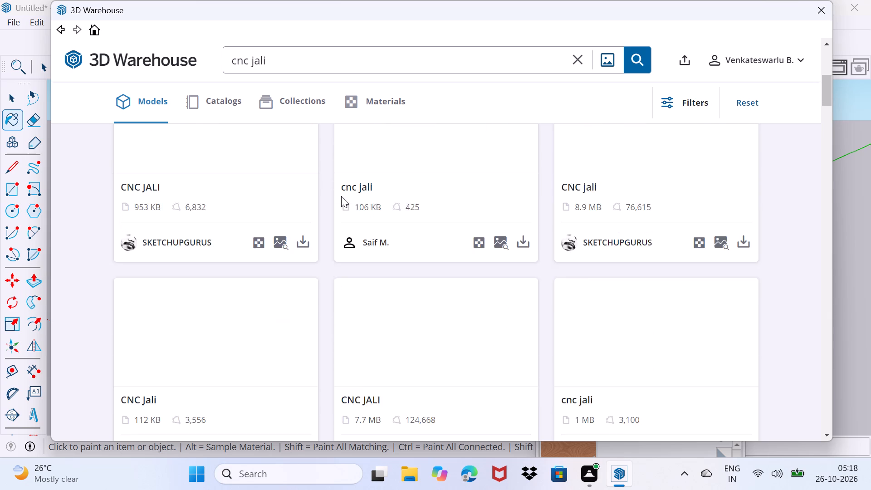
scroll(341, 196, "down", 4)
scroll(341, 196, "up", 9)
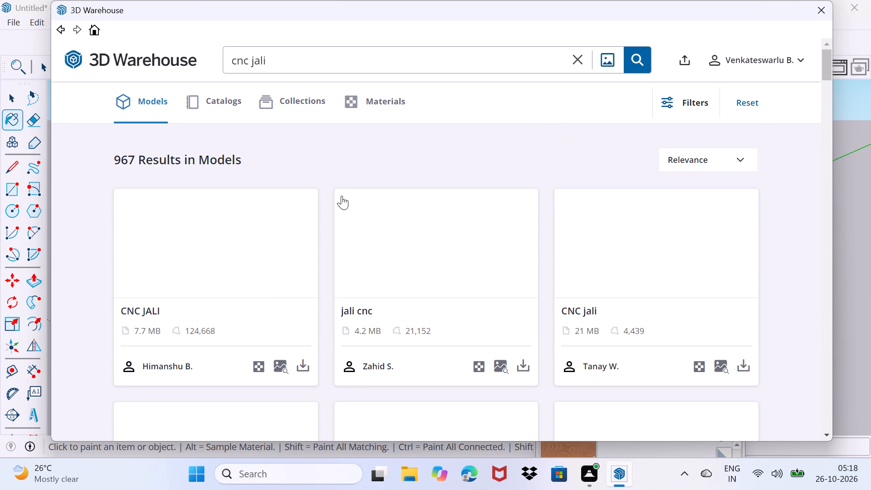
scroll(343, 194, "up", 2)
scroll(344, 237, "up", 4)
scroll(347, 234, "down", 4)
scroll(352, 228, "up", 6)
scroll(352, 227, "down", 13)
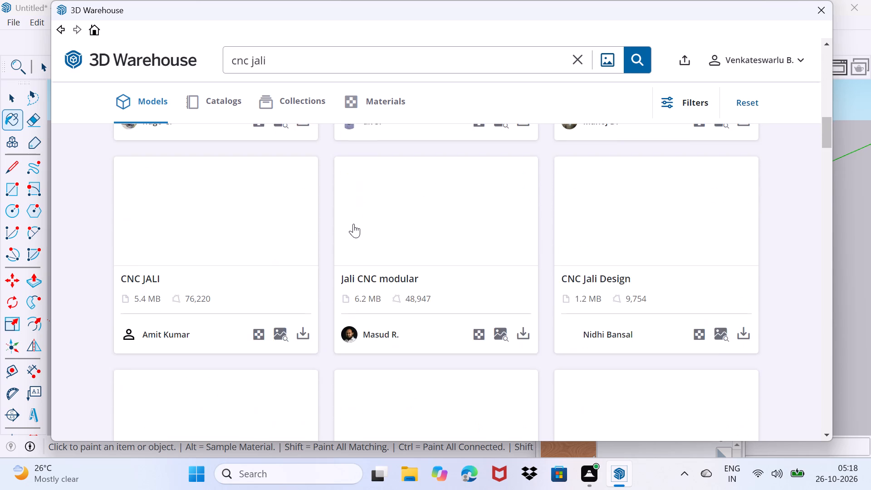
scroll(353, 224, "down", 9)
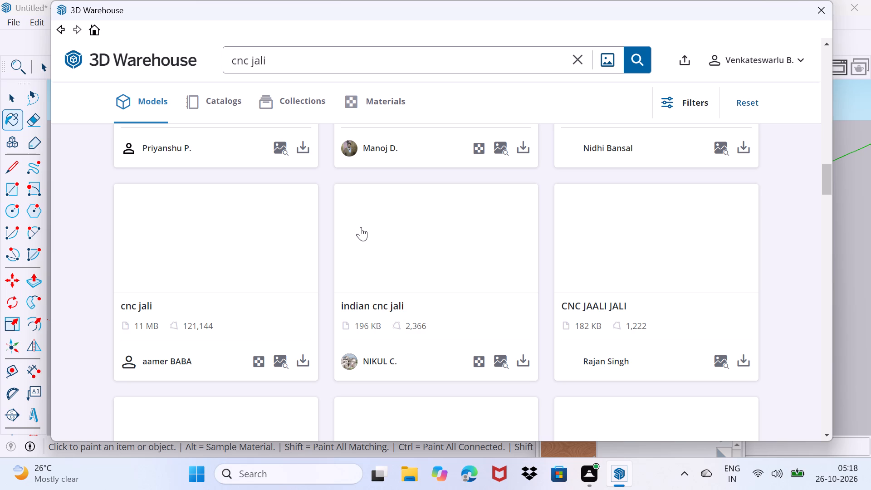
scroll(361, 227, "down", 4)
scroll(361, 227, "up", 4)
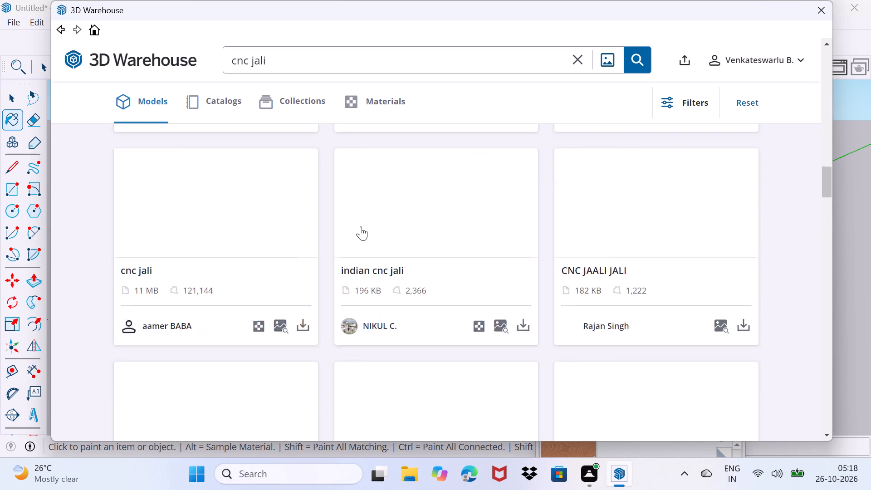
Switch the cnc jali search to Collections and look through the collections offered.
left_click(306, 86)
left_click(303, 104)
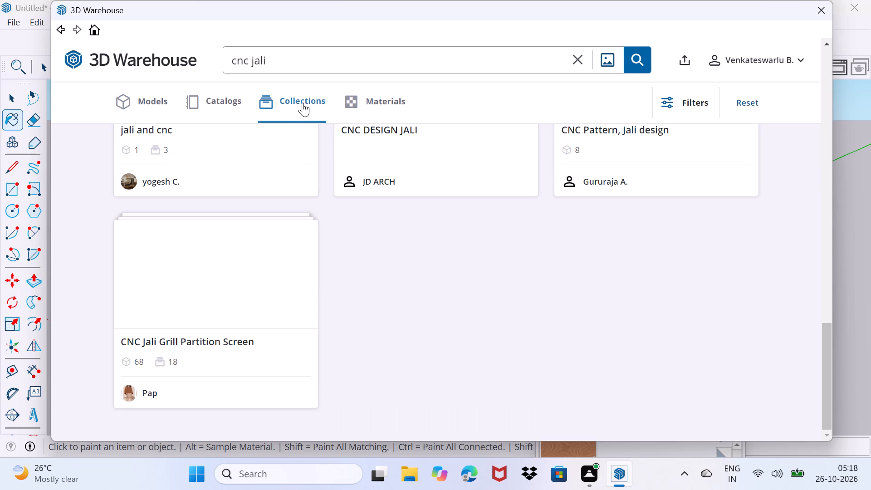
scroll(218, 367, "up", 3)
scroll(230, 322, "up", 4)
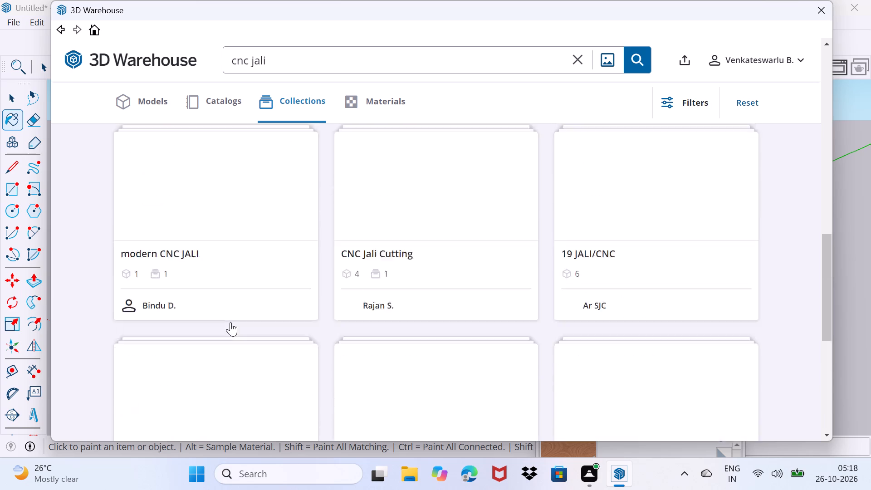
scroll(230, 322, "up", 15)
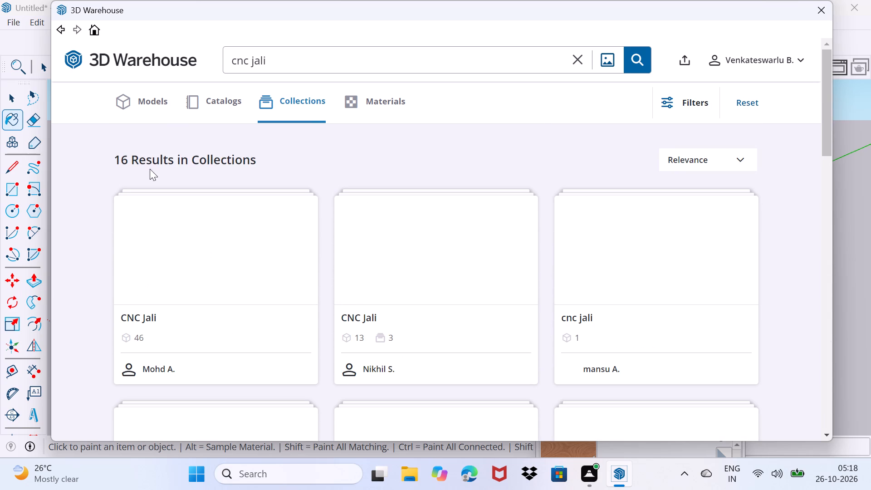
Return to the Models results for cnc jali and look through the screen panels for a suitable design.
left_click(156, 100)
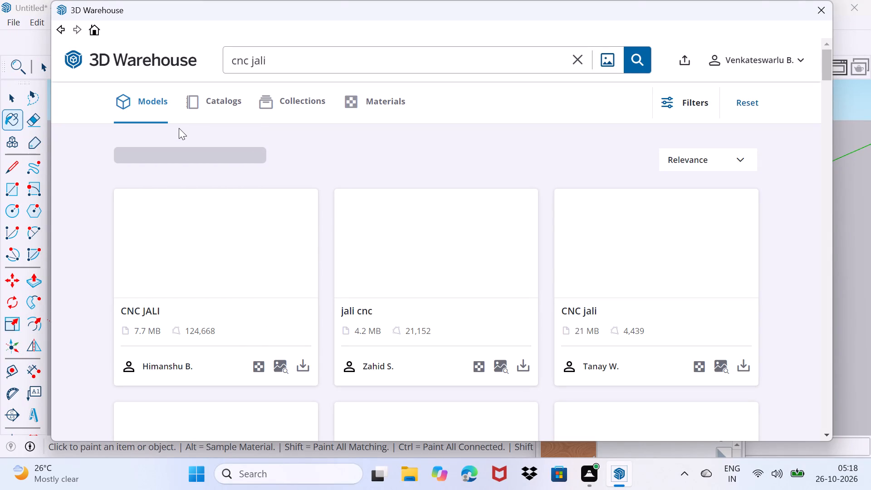
scroll(180, 223, "down", 2)
scroll(190, 236, "up", 5)
scroll(194, 231, "down", 6)
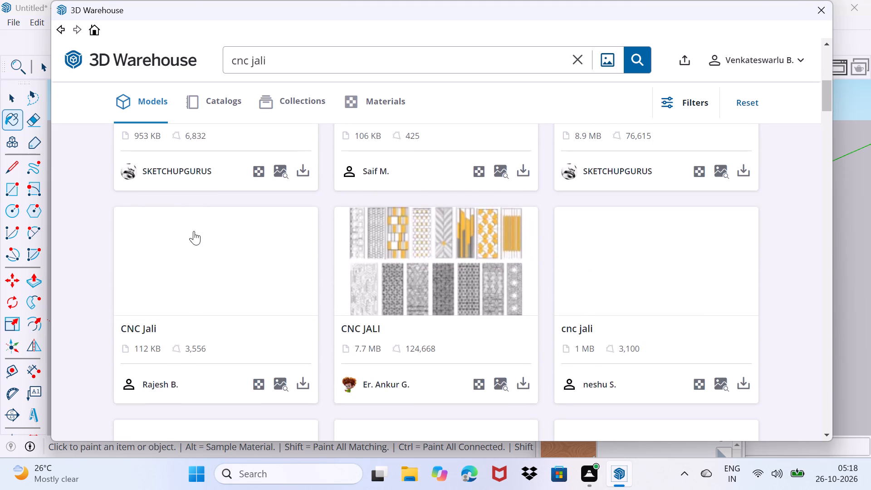
scroll(194, 231, "down", 2)
scroll(194, 231, "up", 2)
scroll(194, 231, "down", 2)
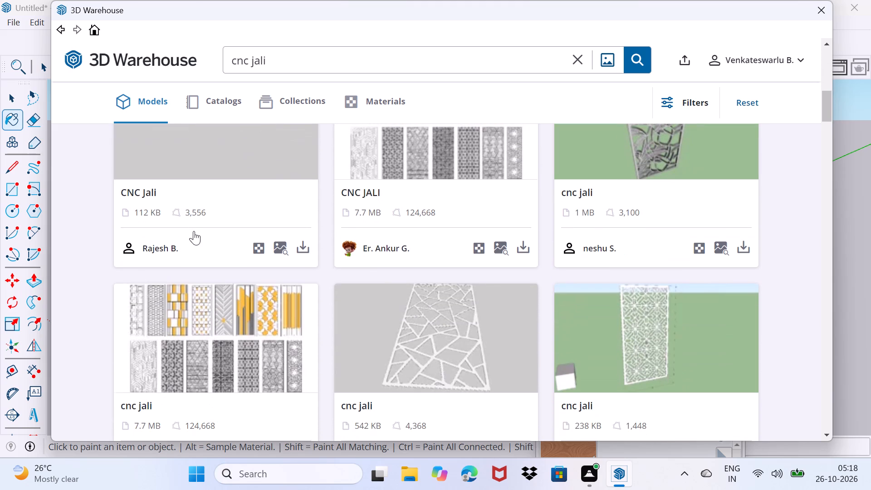
scroll(194, 231, "down", 4)
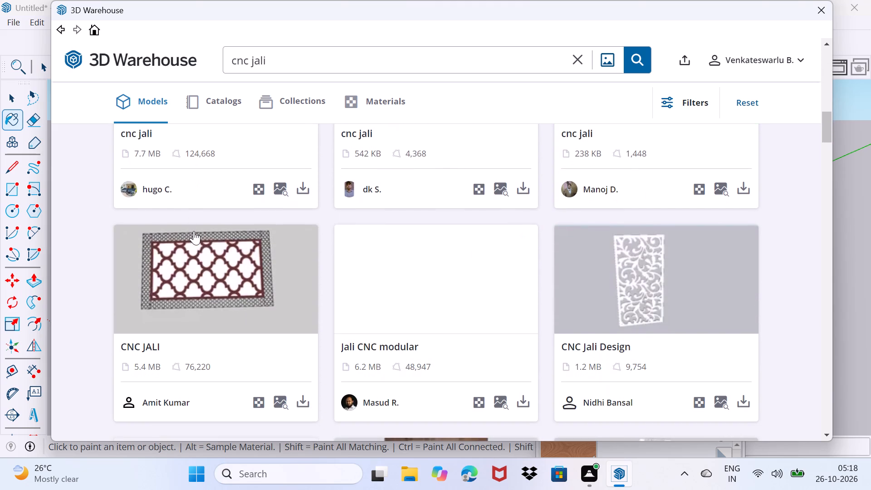
scroll(194, 231, "down", 6)
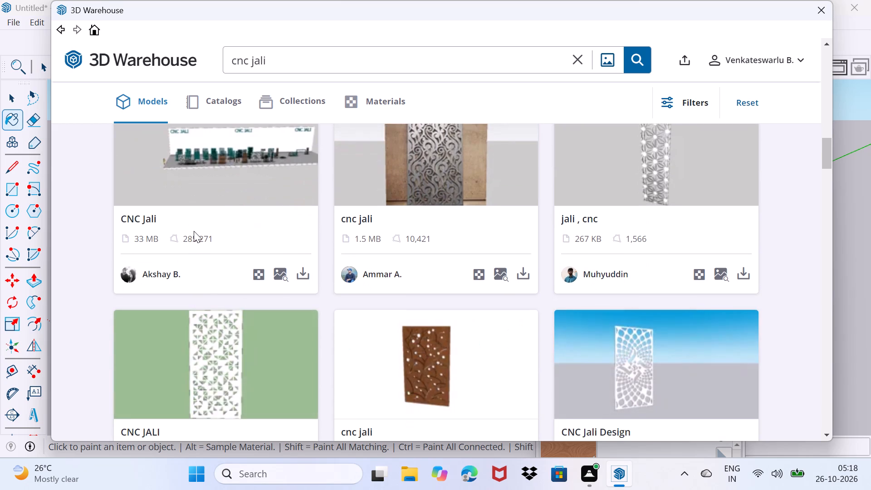
scroll(194, 231, "down", 4)
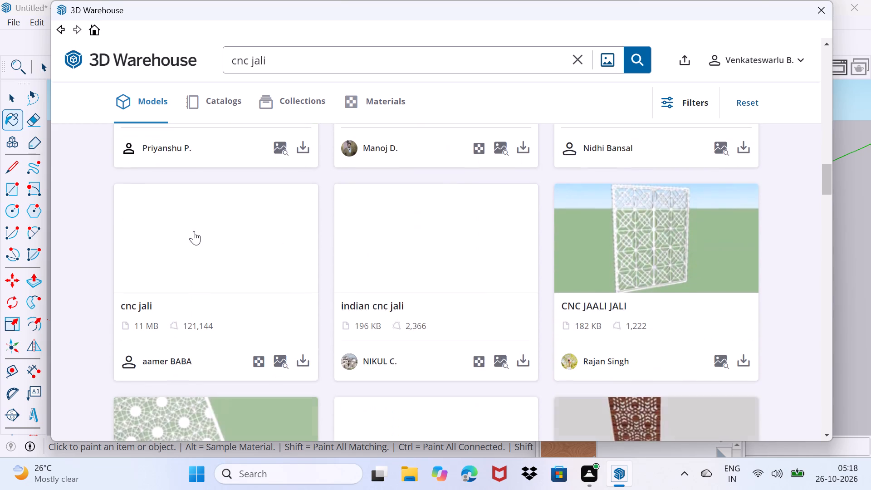
scroll(194, 231, "down", 5)
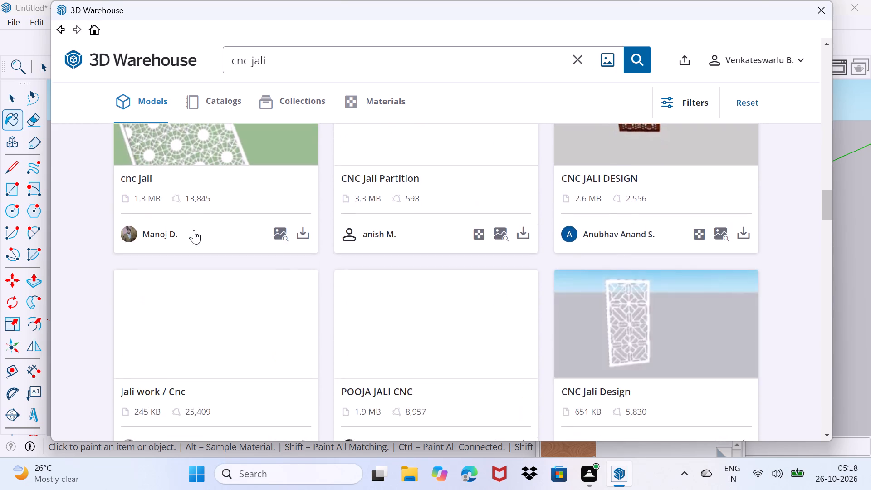
scroll(194, 230, "down", 5)
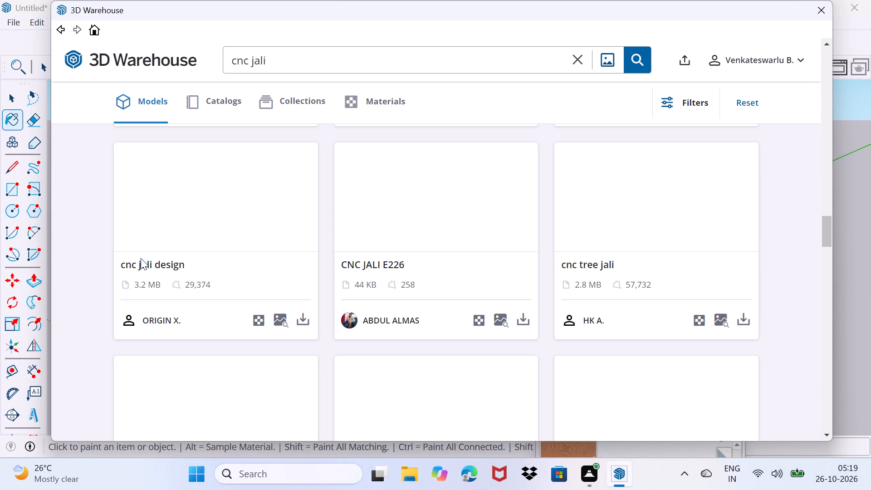
scroll(208, 470, "down", 1)
scroll(363, 229, "up", 5)
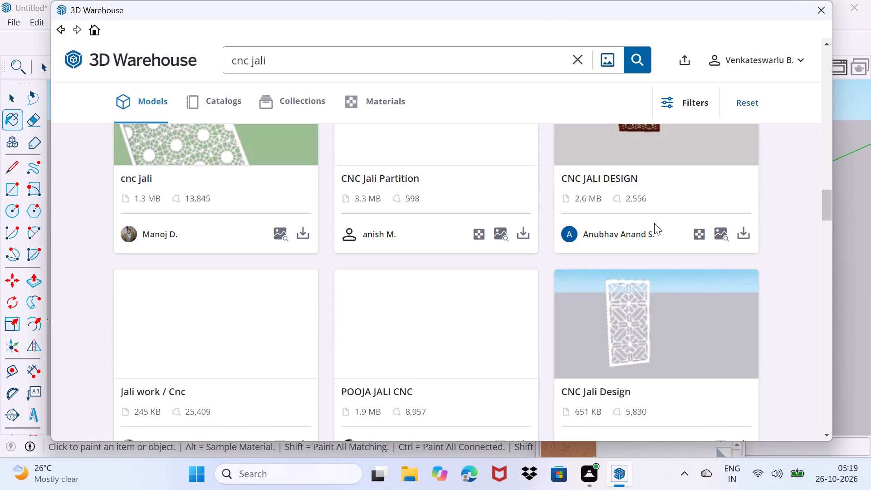
scroll(602, 323, "up", 9)
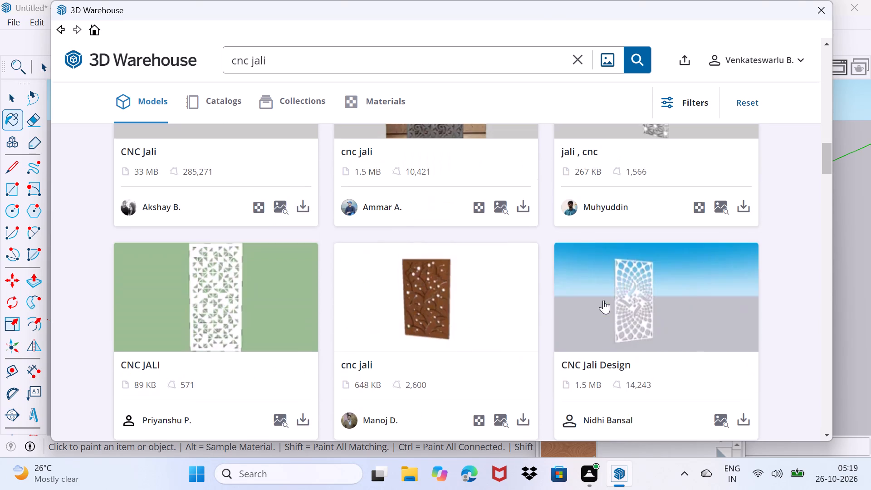
scroll(511, 309, "up", 11)
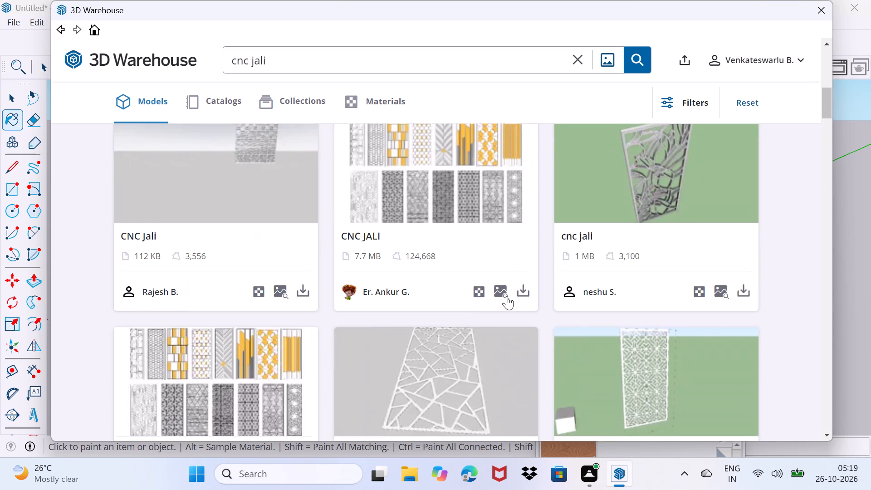
scroll(507, 295, "up", 8)
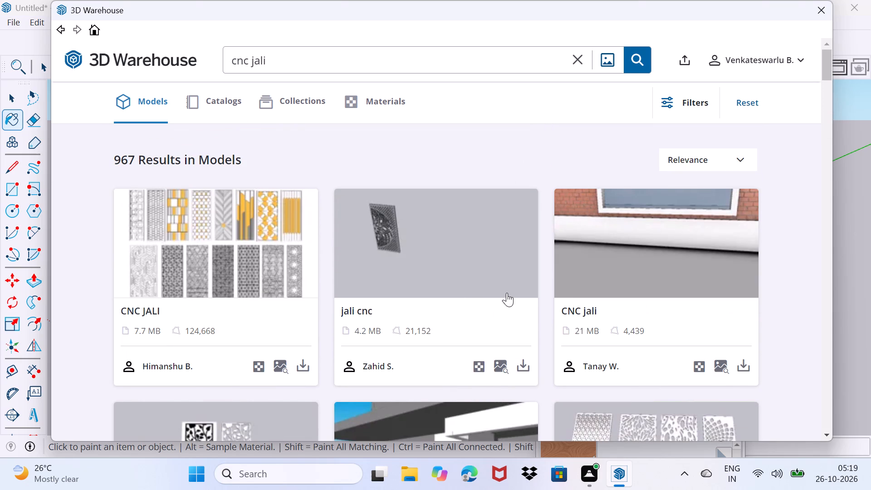
Load the 4.2 MB "jali cnc" model into the project and place it at the lower corner of the wooden balcony box's narrow side recess.
left_click(520, 364)
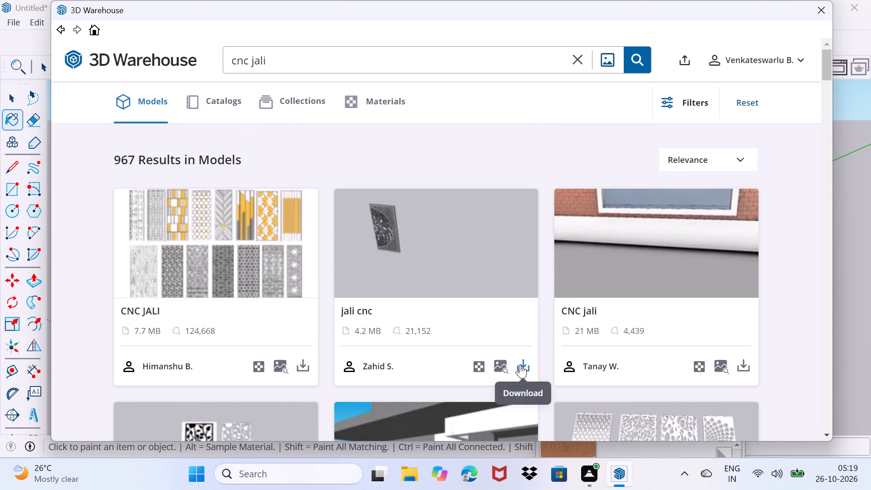
left_click(398, 245)
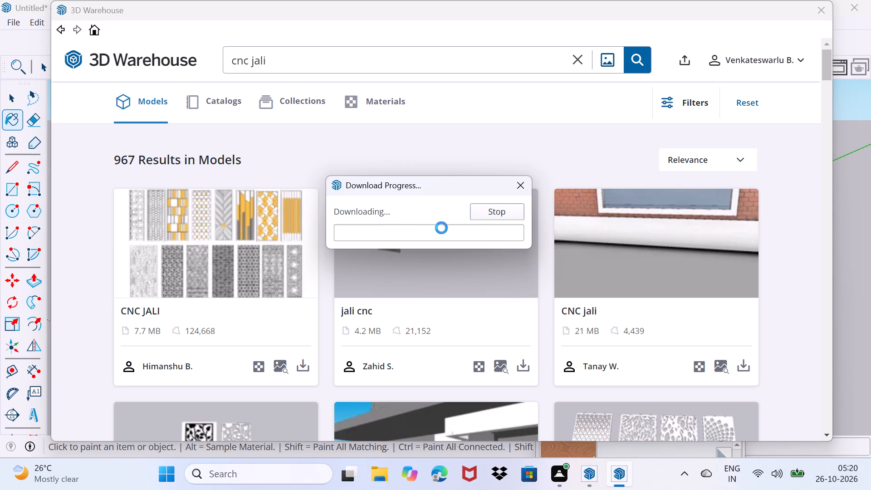
scroll(499, 237, "down", 1)
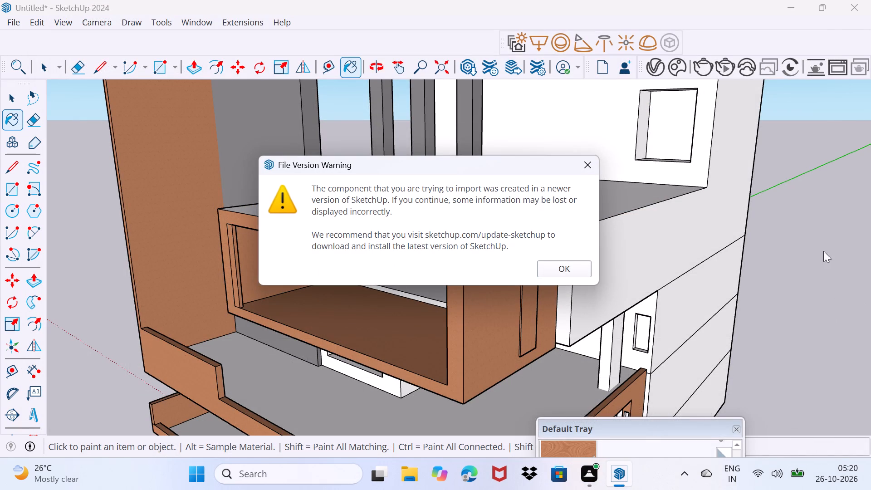
left_click(554, 265)
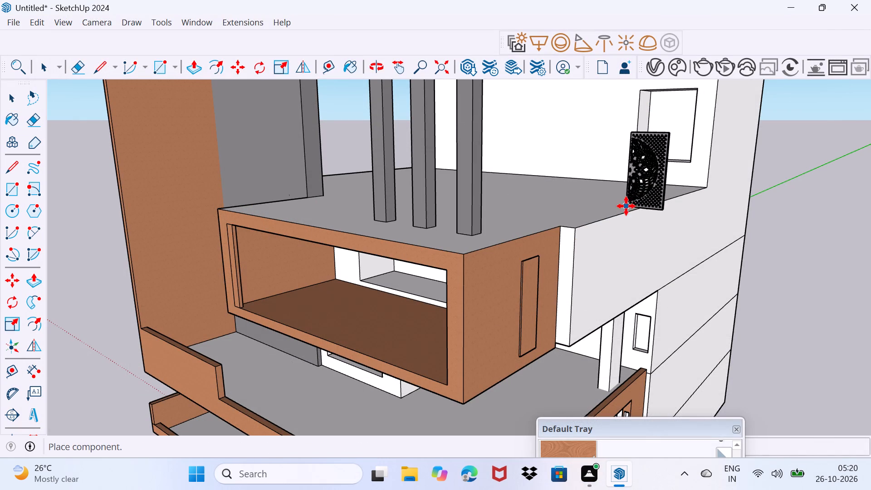
middle_click_drag(600, 198, 518, 274)
scroll(518, 274, "down", 6)
scroll(445, 396, "up", 9)
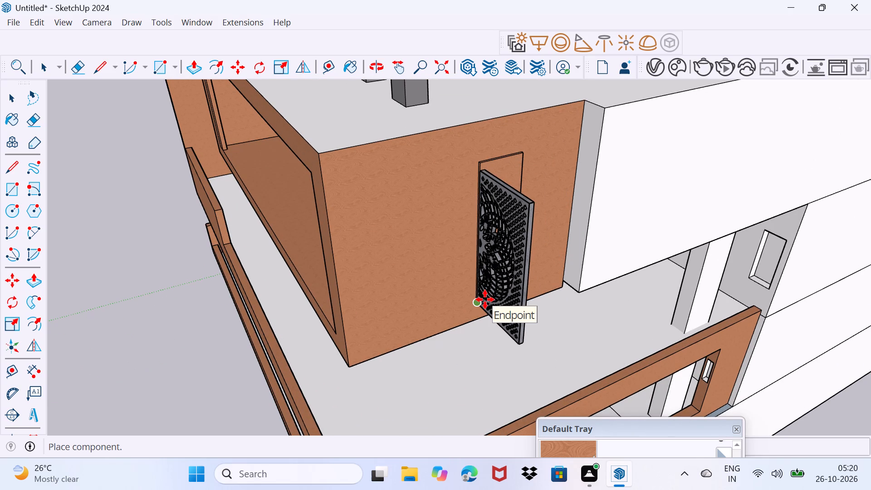
left_click(485, 299)
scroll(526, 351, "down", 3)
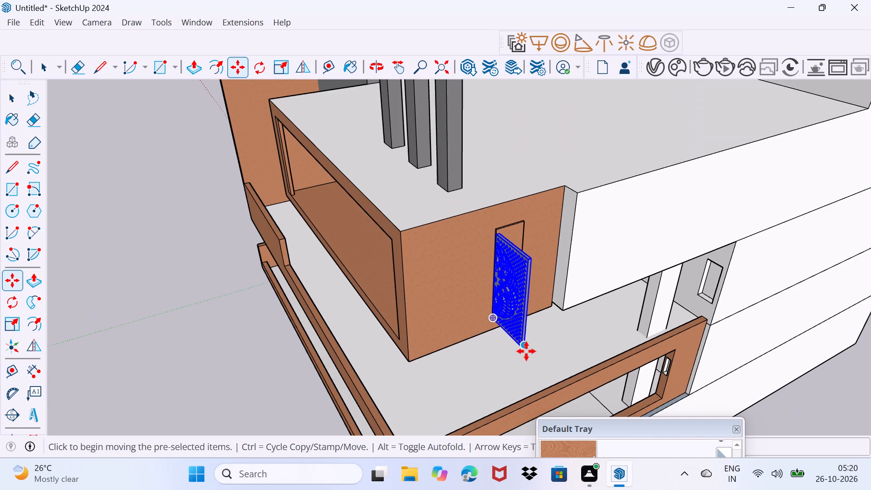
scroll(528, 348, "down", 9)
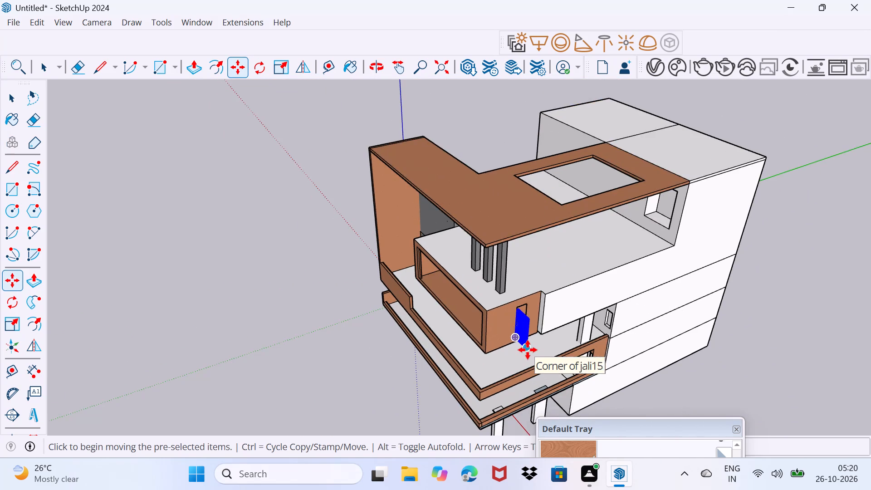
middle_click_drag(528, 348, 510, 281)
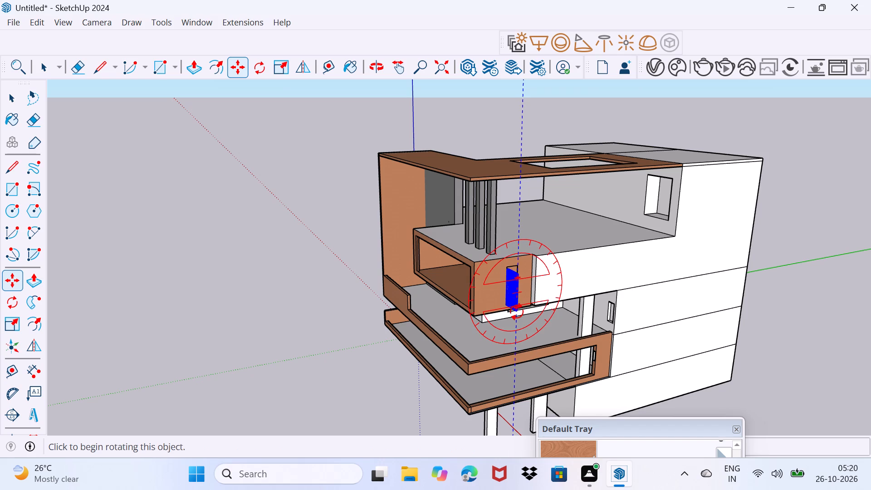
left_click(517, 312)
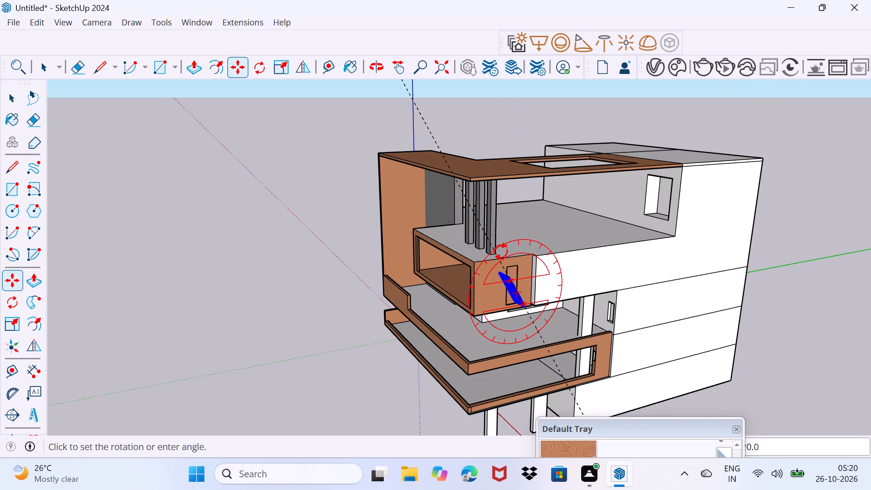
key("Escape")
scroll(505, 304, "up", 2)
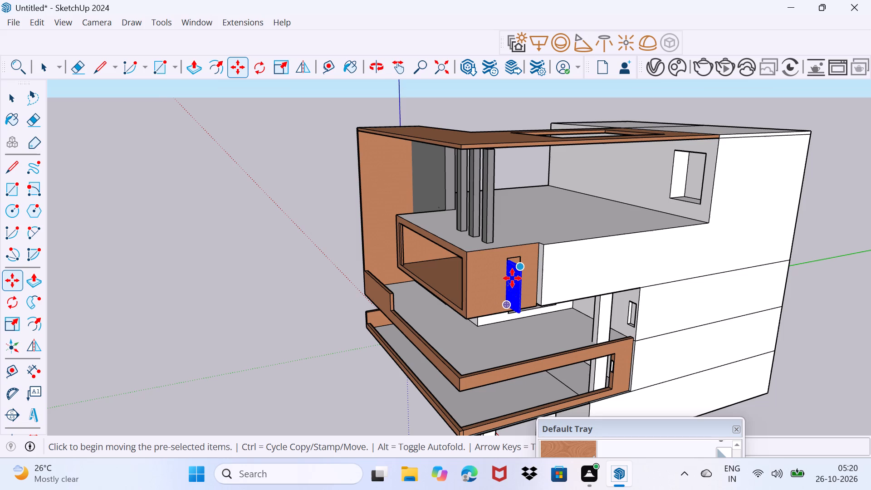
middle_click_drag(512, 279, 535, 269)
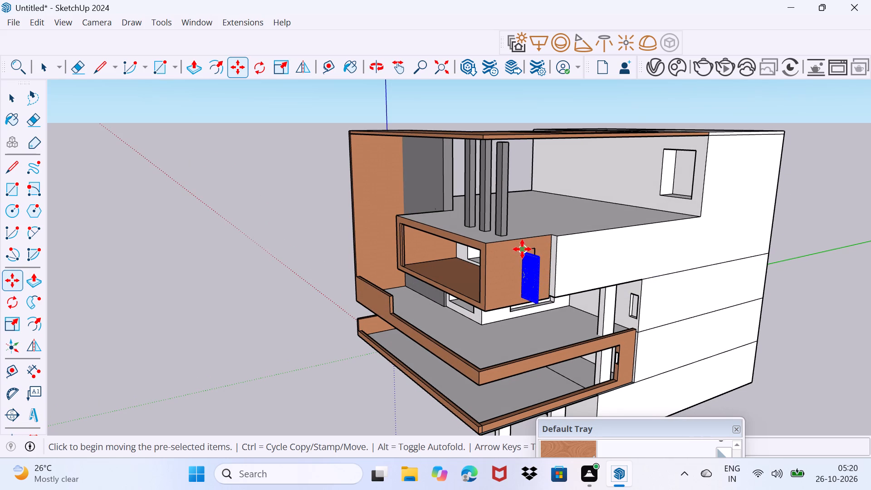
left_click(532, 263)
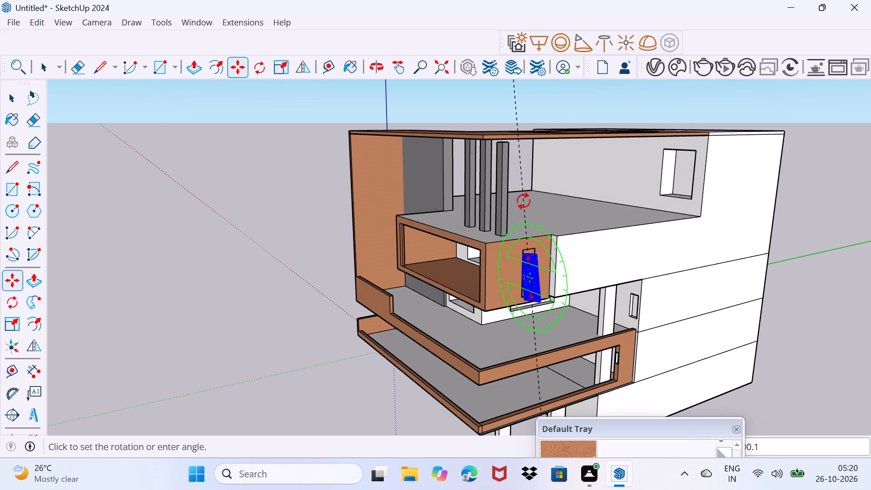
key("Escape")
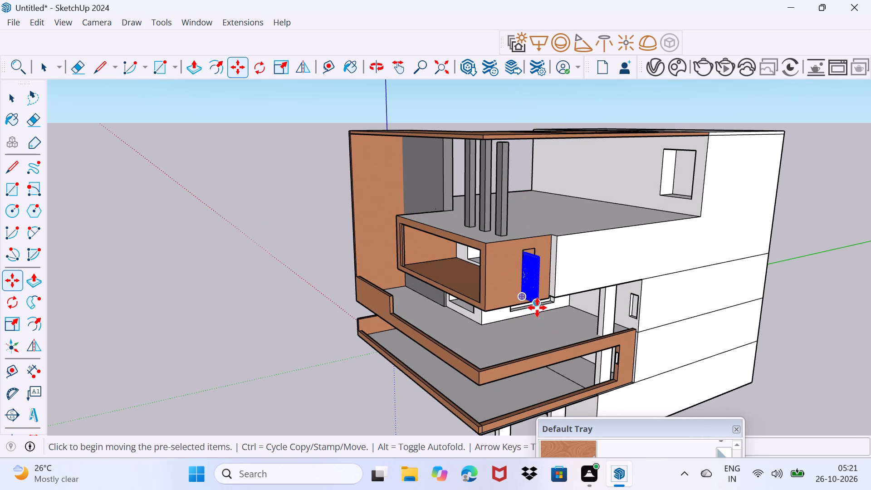
Move the jali panel by its bottom corner away from the balcony box to the open space outside the building.
scroll(542, 305, "up", 4)
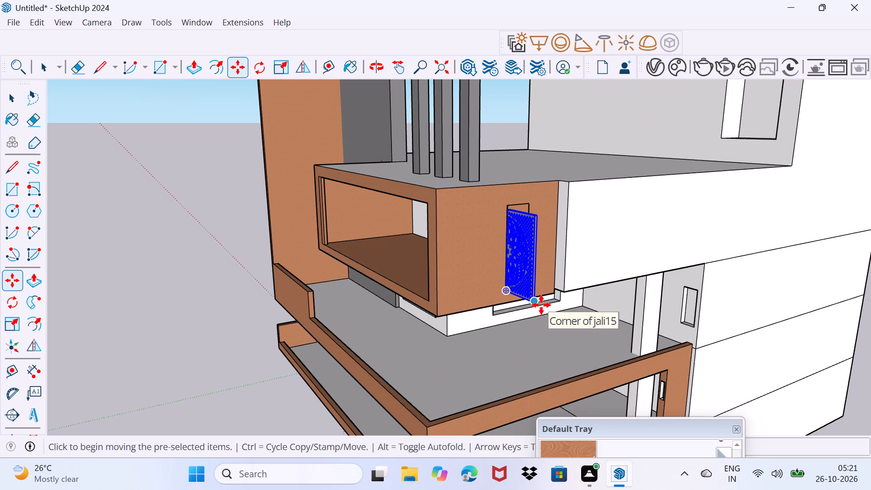
left_click(541, 305)
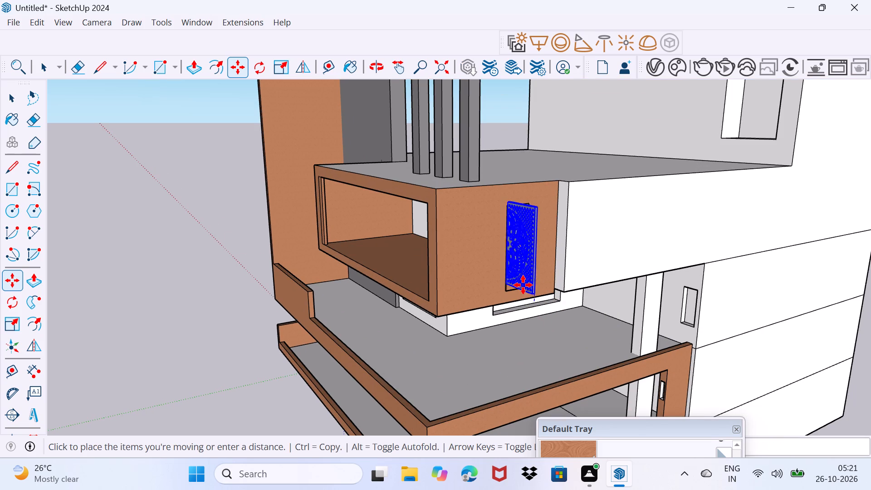
scroll(527, 284, "up", 3)
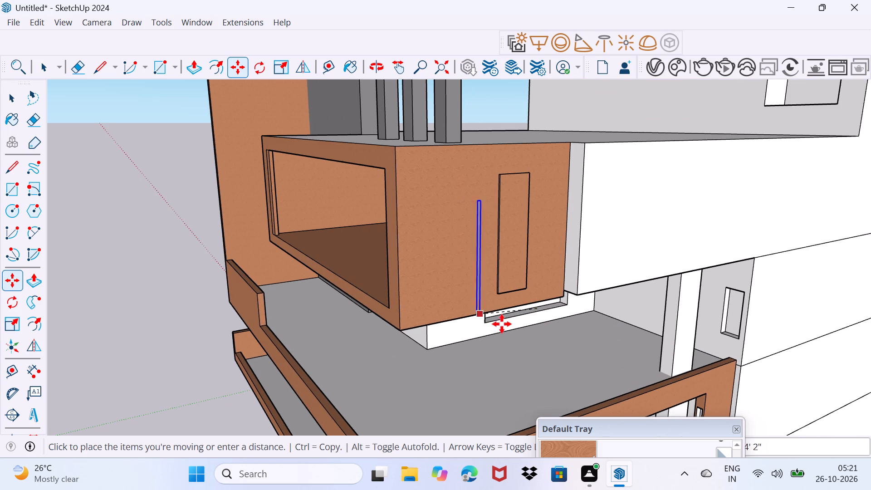
scroll(502, 324, "down", 3)
scroll(569, 321, "down", 3)
scroll(532, 337, "down", 8)
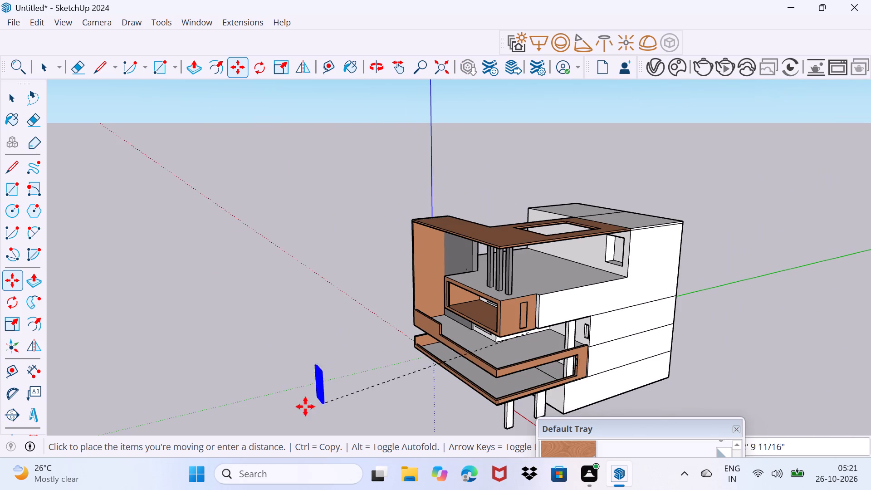
left_click(297, 408)
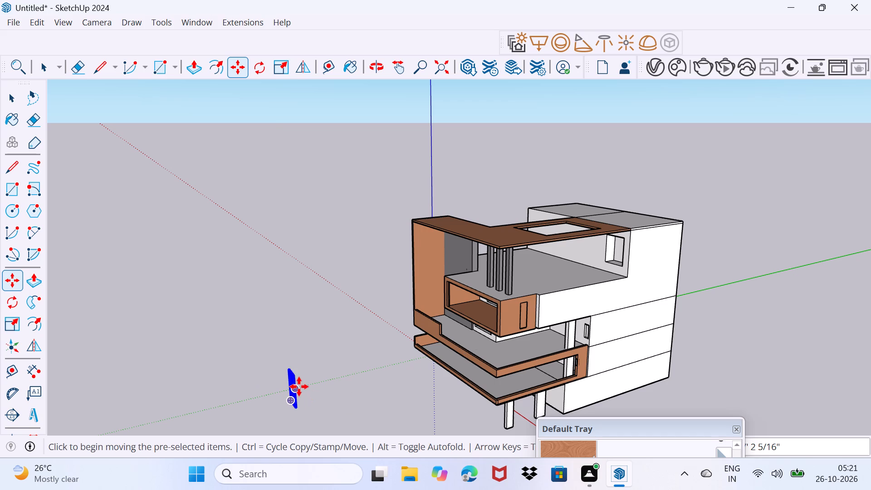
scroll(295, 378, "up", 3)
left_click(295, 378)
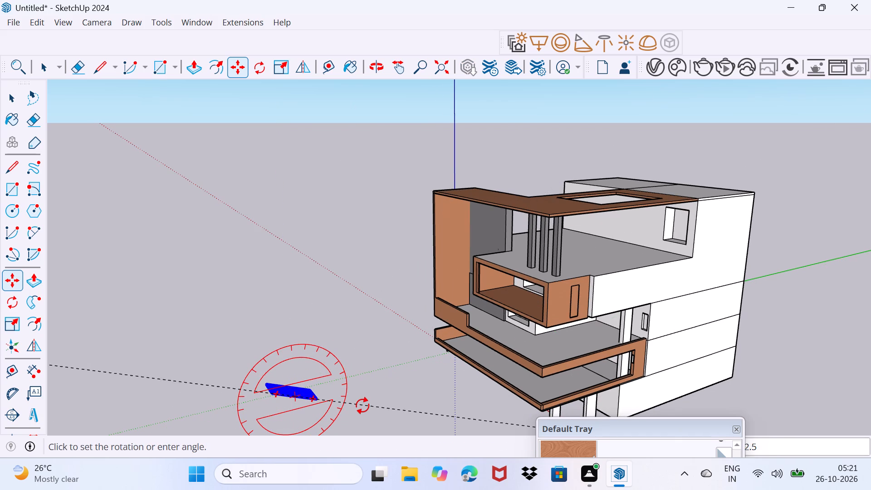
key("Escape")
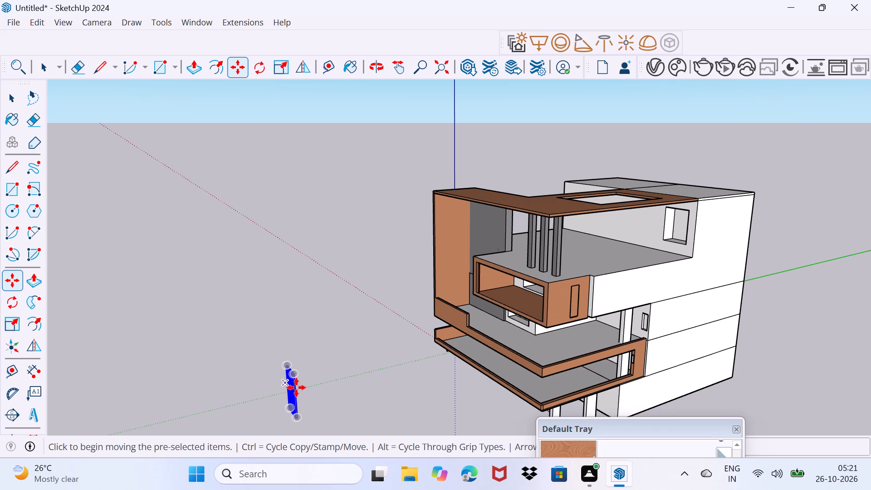
Rotate the jali panel horizontally about its top corner so it stands parallel to the wooden balcony box's side face.
middle_click_drag(297, 421, 401, 384)
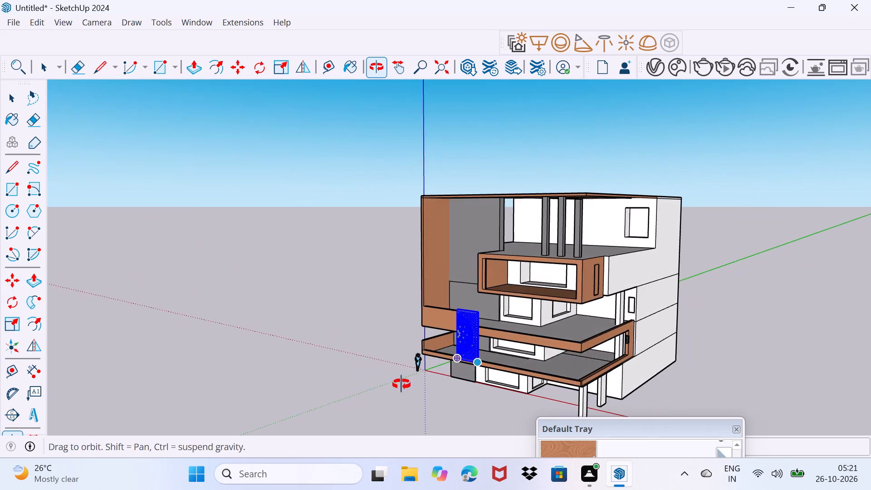
middle_click_drag(401, 384, 466, 363)
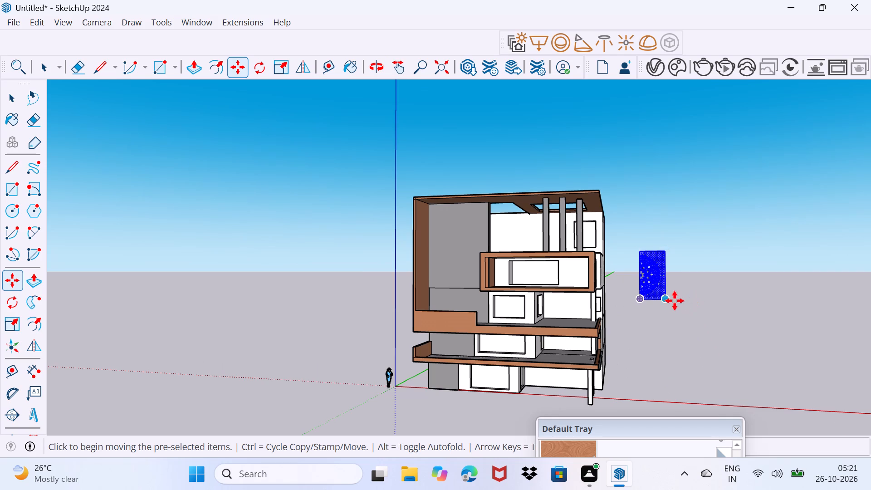
scroll(663, 292, "down", 6)
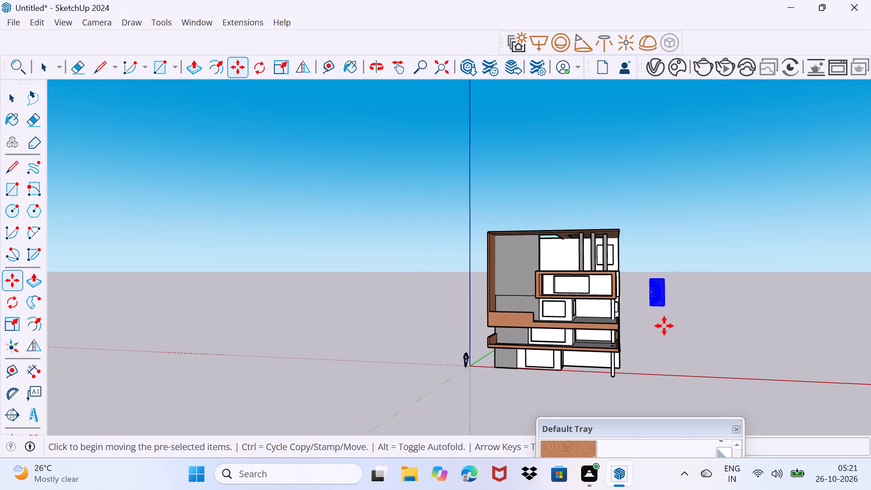
scroll(664, 326, "down", 2)
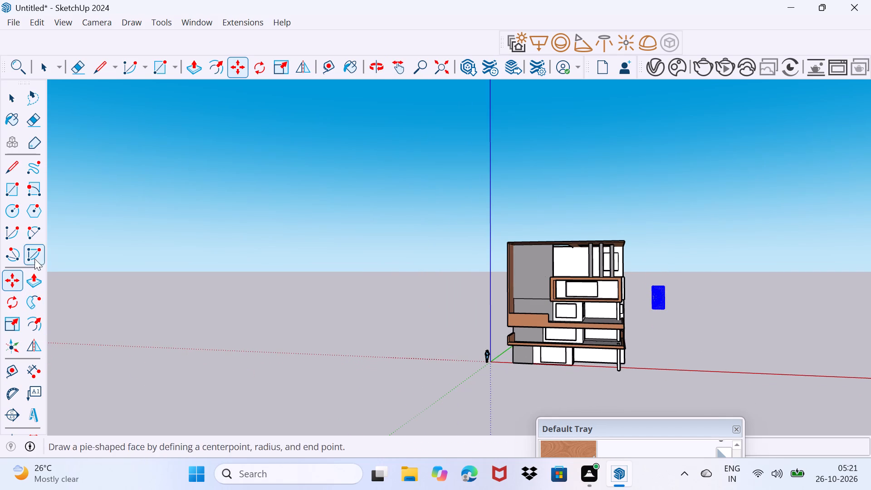
left_click(13, 302)
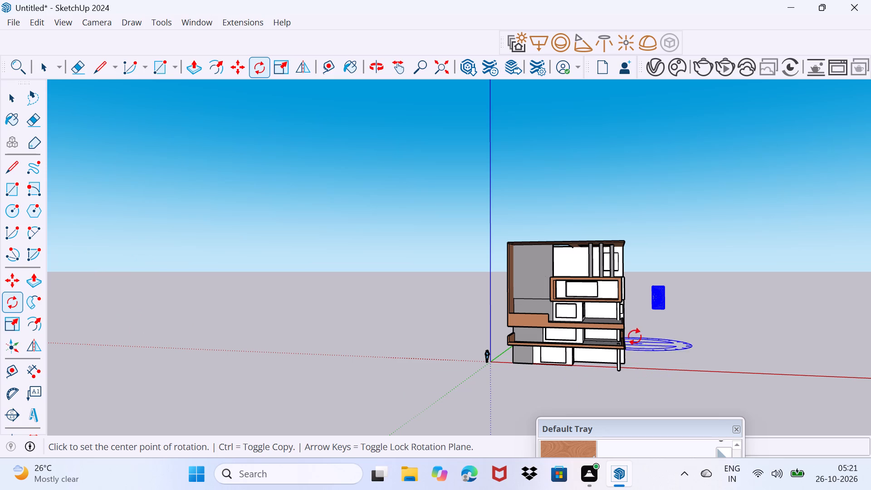
left_click(670, 287)
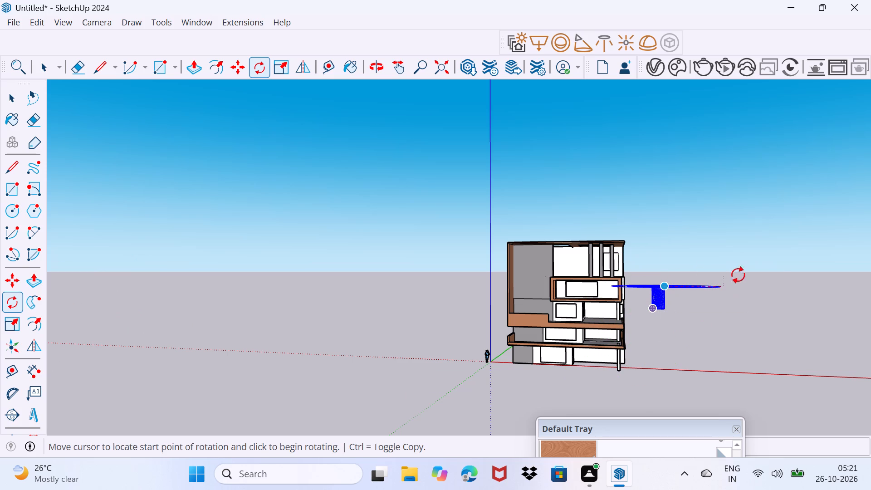
left_click(779, 275)
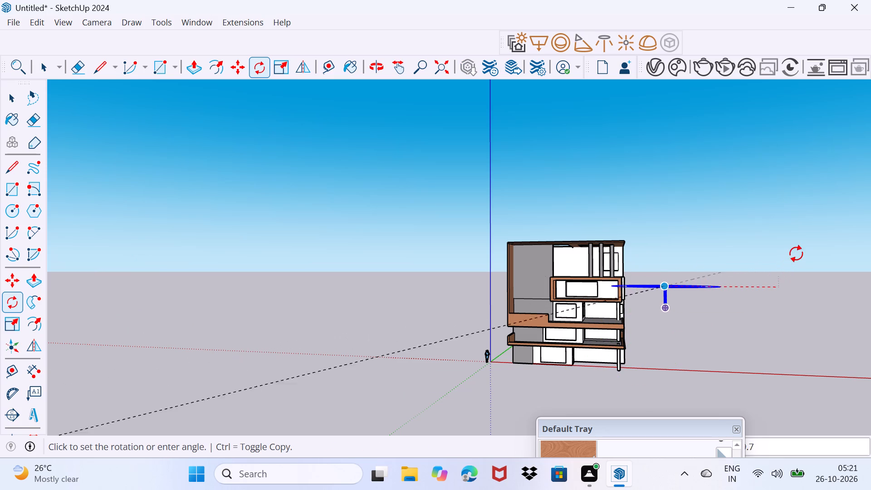
middle_click_drag(788, 226, 506, 314)
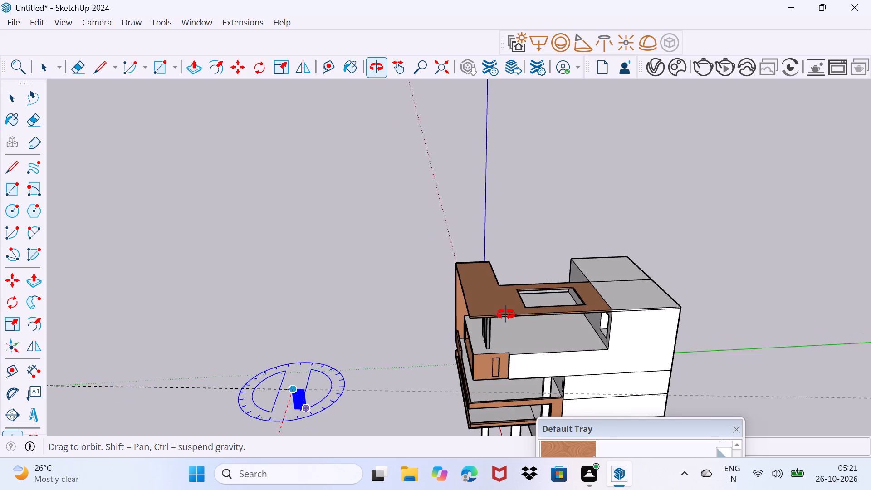
middle_click_drag(506, 314, 384, 343)
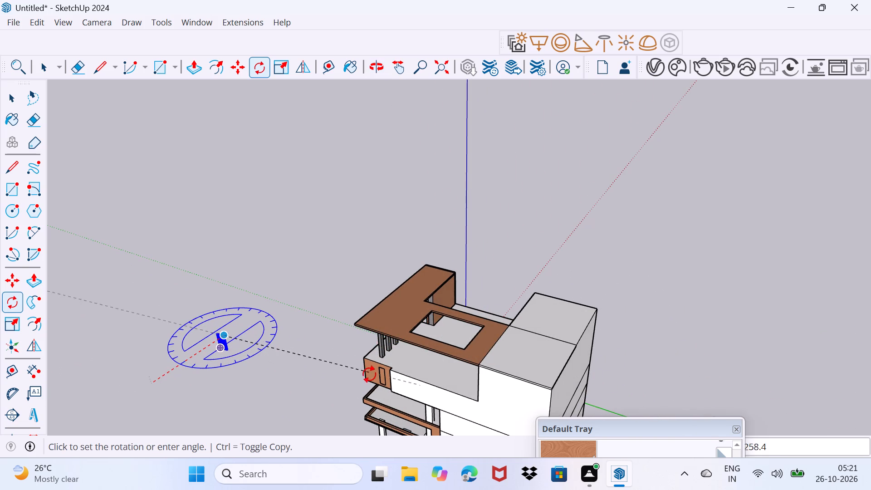
left_click(357, 396)
scroll(290, 394, "down", 3)
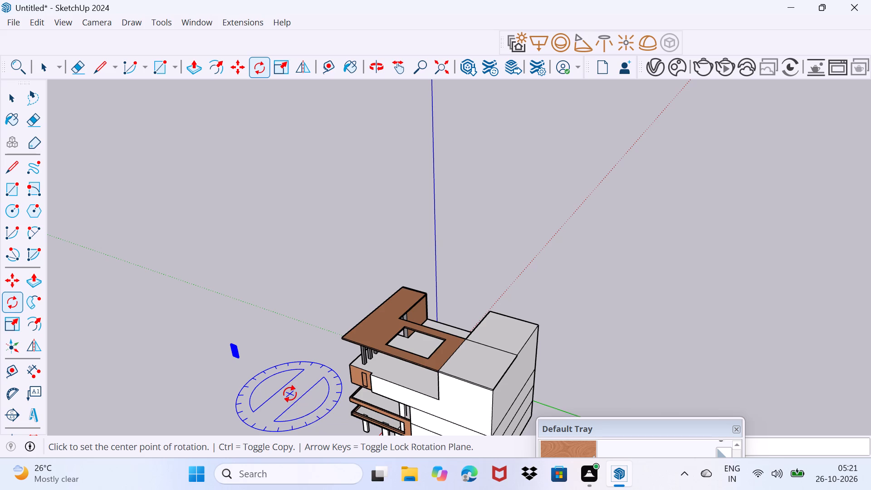
key("space")
left_click_drag(293, 387, 293, 315)
Push the narrow recess face in the wooden balcony box's side slightly further inward with Push/Pull.
scroll(179, 397, "up", 2)
middle_click_drag(301, 367, 308, 364)
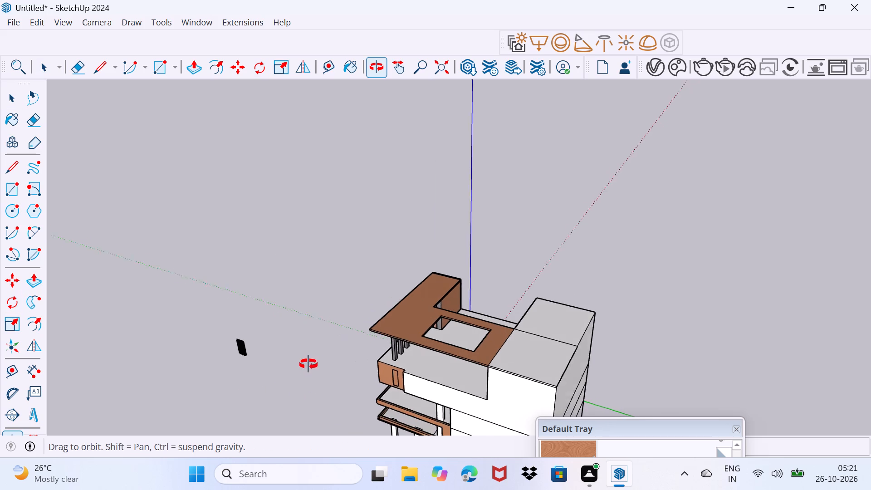
middle_click_drag(308, 364, 189, 248)
scroll(235, 394, "up", 3)
middle_click_drag(122, 305, 196, 281)
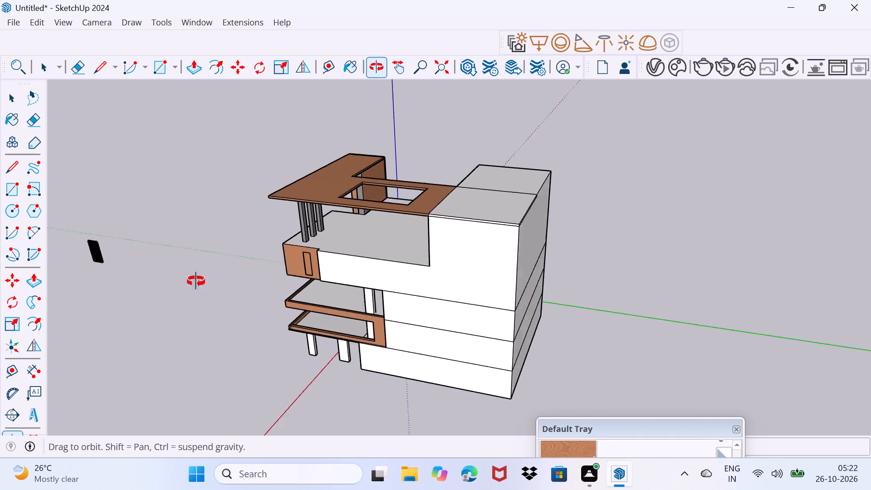
middle_click_drag(196, 281, 272, 251)
scroll(412, 303, "up", 4)
scroll(351, 270, "up", 9)
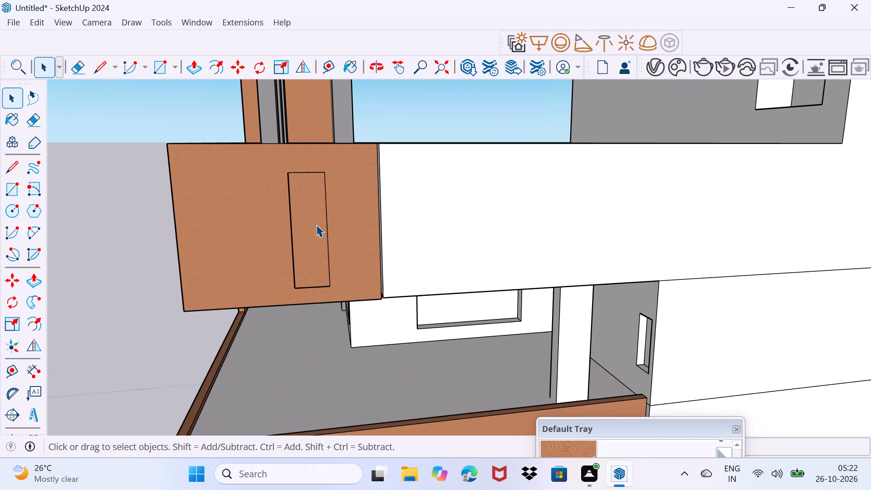
left_click(316, 225)
key("p")
left_click(316, 225)
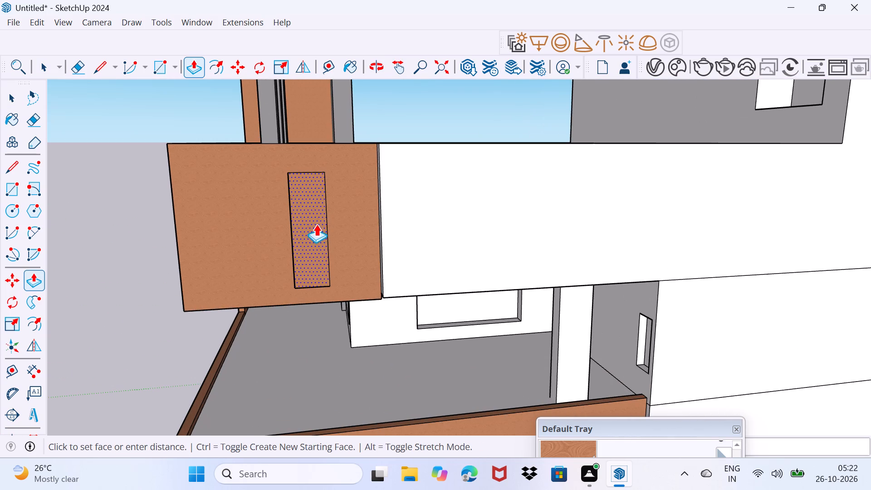
scroll(309, 232, "up", 9)
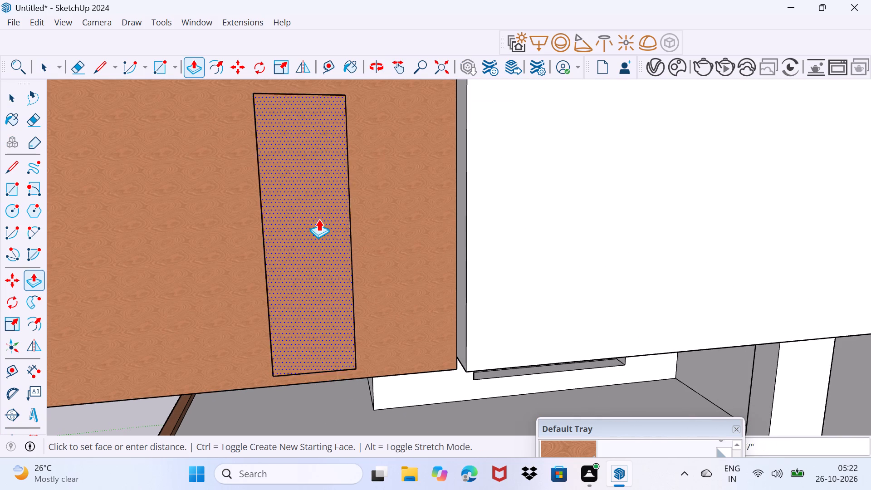
scroll(318, 214, "up", 4)
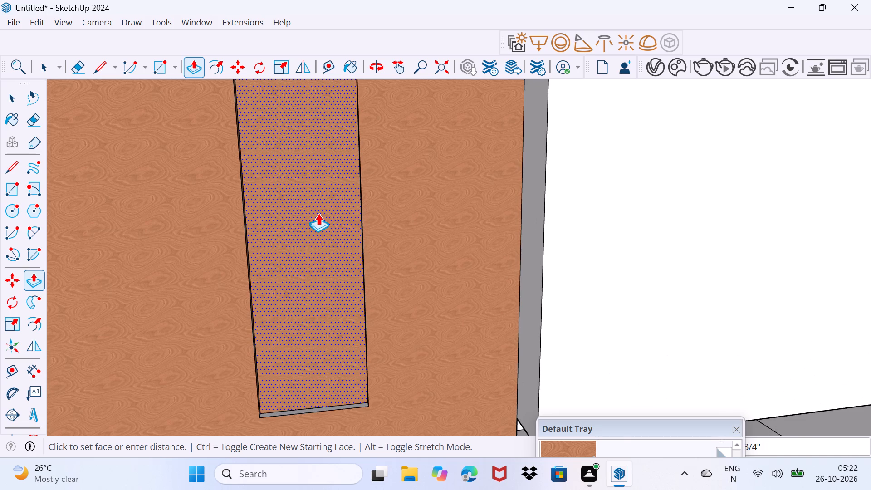
left_click(318, 213)
key("space")
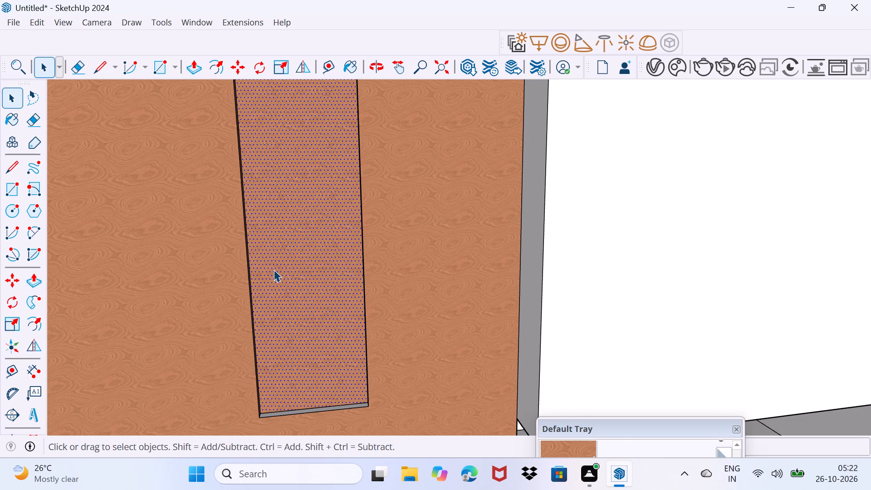
left_click_drag(269, 312, 276, 300)
Move the jali panel by its bottom corner onto the matching lower corner of the balcony box's narrow side recess.
scroll(279, 279, "down", 3)
middle_click_drag(278, 283, 136, 339)
scroll(270, 314, "up", 1)
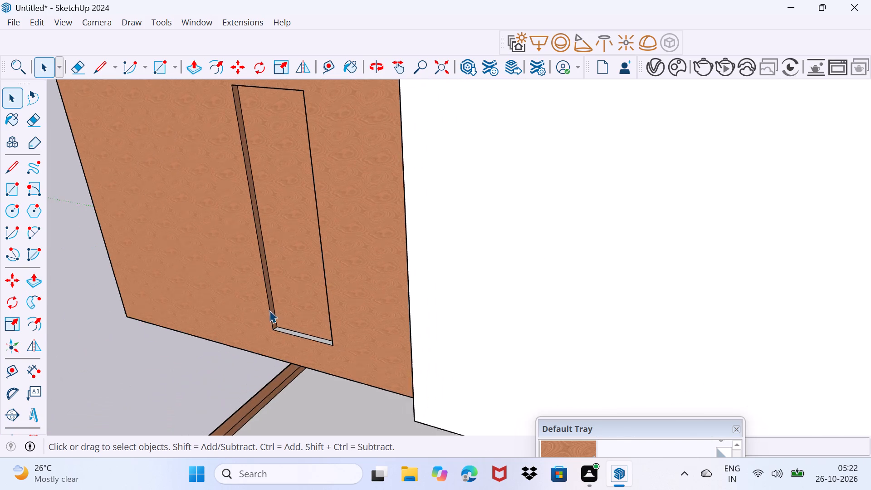
scroll(269, 310, "up", 3)
key("space")
scroll(257, 288, "down", 8)
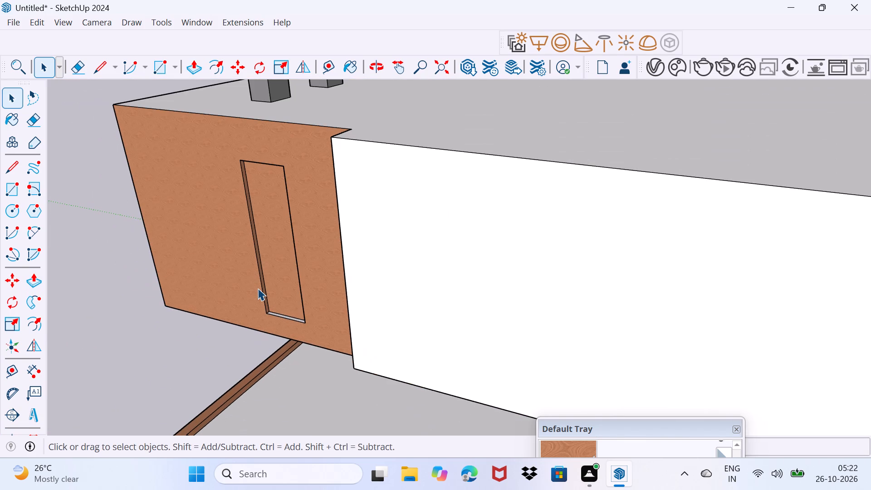
scroll(256, 291, "down", 3)
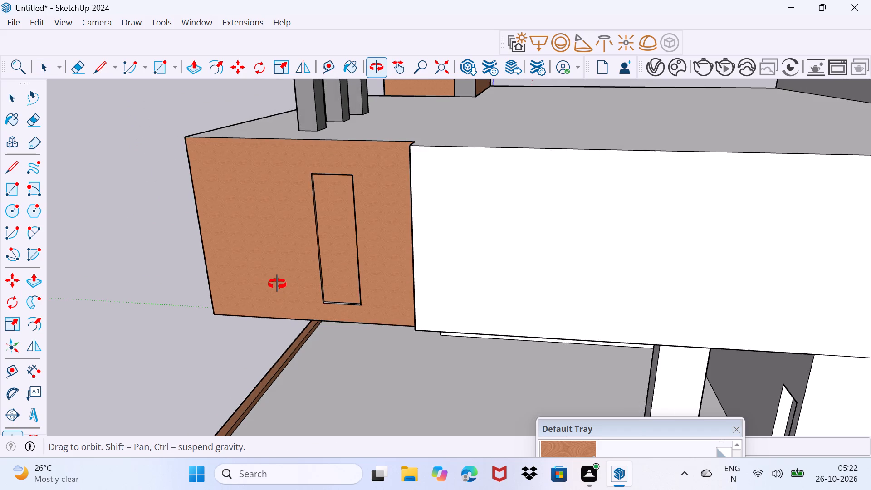
scroll(465, 216, "down", 5)
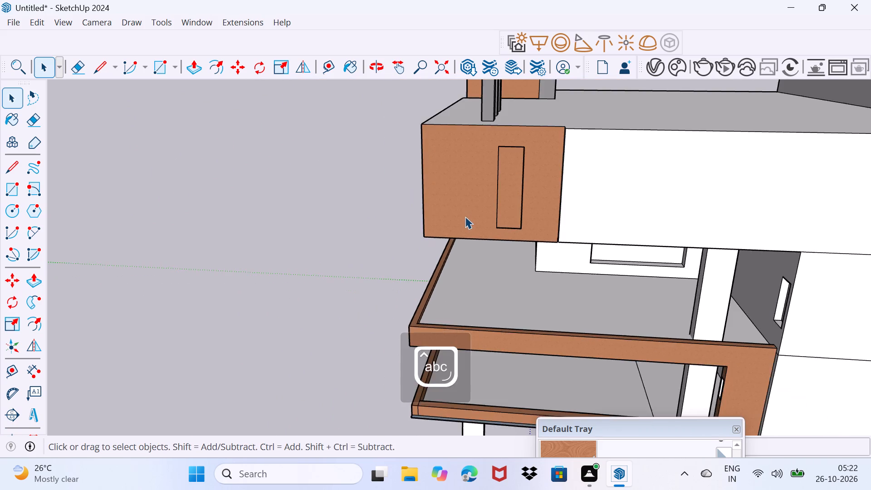
scroll(465, 216, "down", 14)
middle_click(439, 240)
scroll(224, 228, "up", 4)
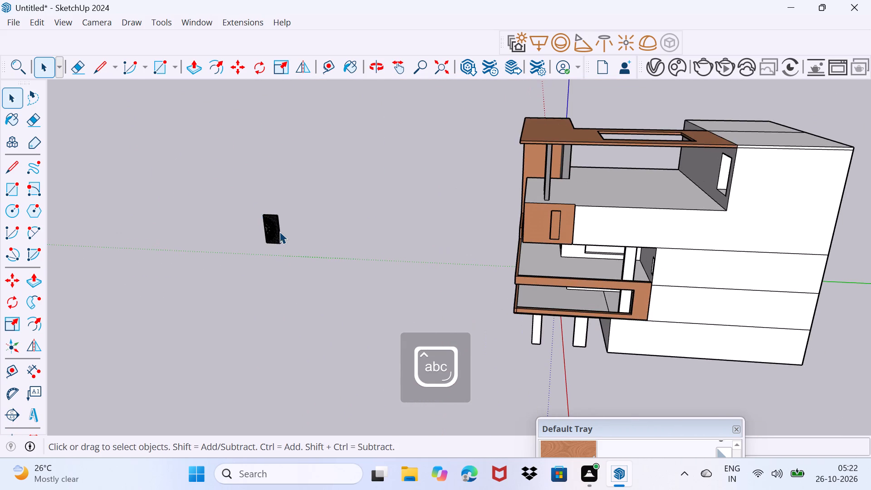
scroll(279, 231, "up", 2)
left_click(279, 231)
key("m")
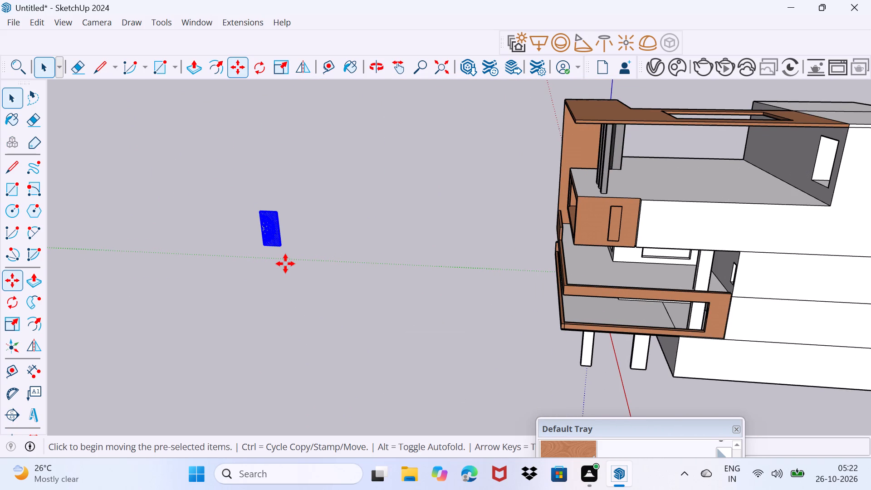
left_click(284, 249)
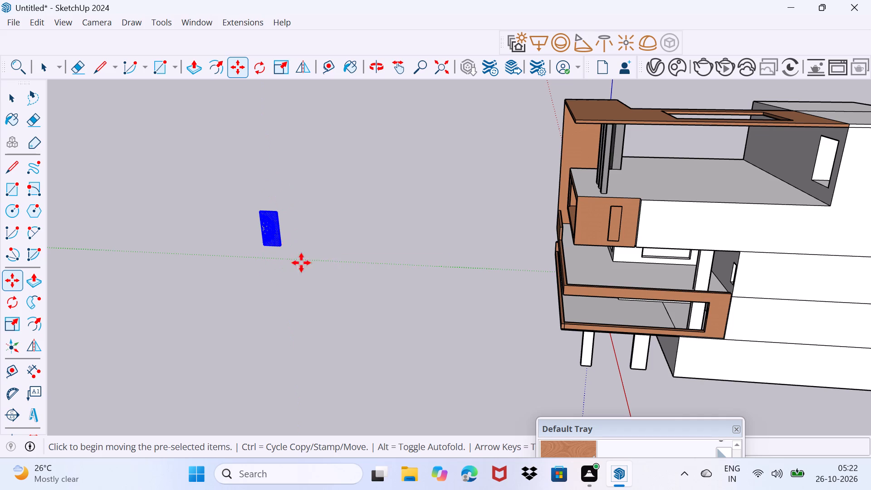
scroll(628, 259, "up", 4)
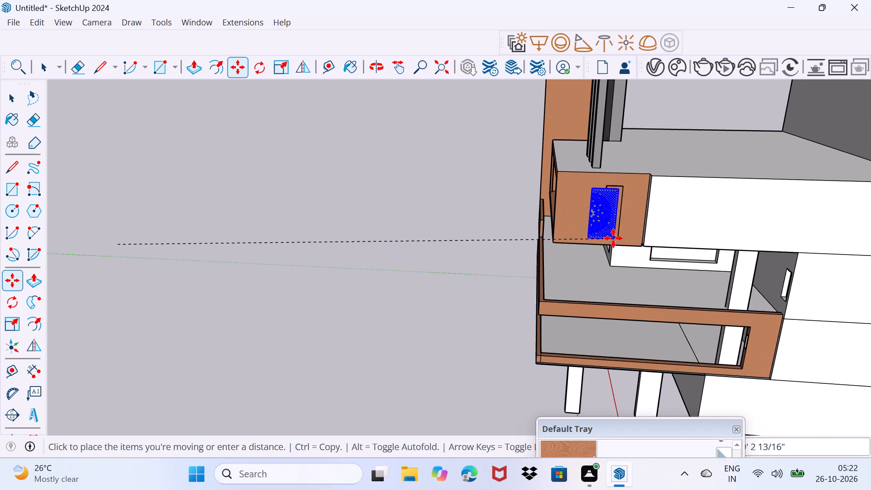
scroll(612, 235, "up", 15)
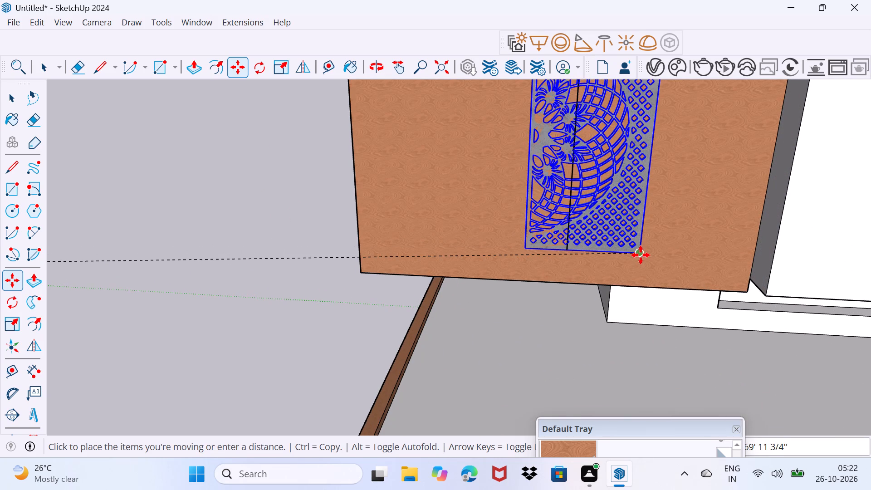
left_click(641, 255)
Scale the jali panel narrower to the recess's width and stretch its height by about 1.05 to the recess's top edge.
middle_click_drag(575, 231, 587, 235)
key("s")
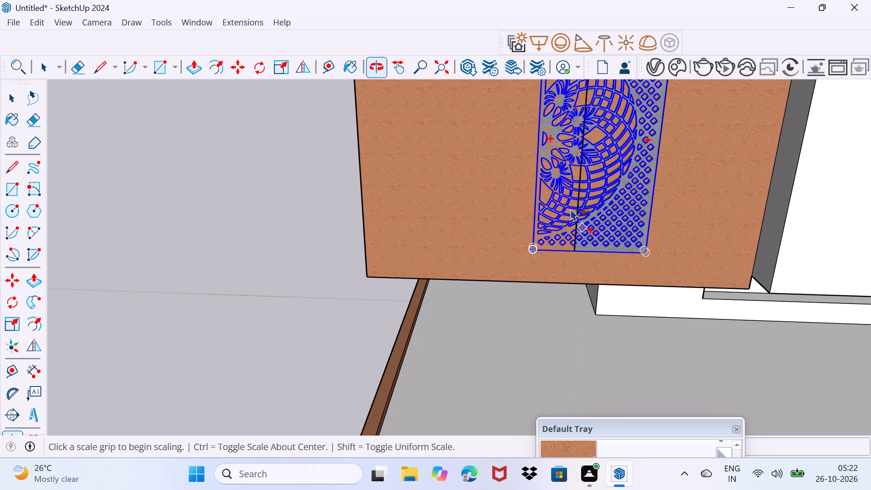
left_click(541, 137)
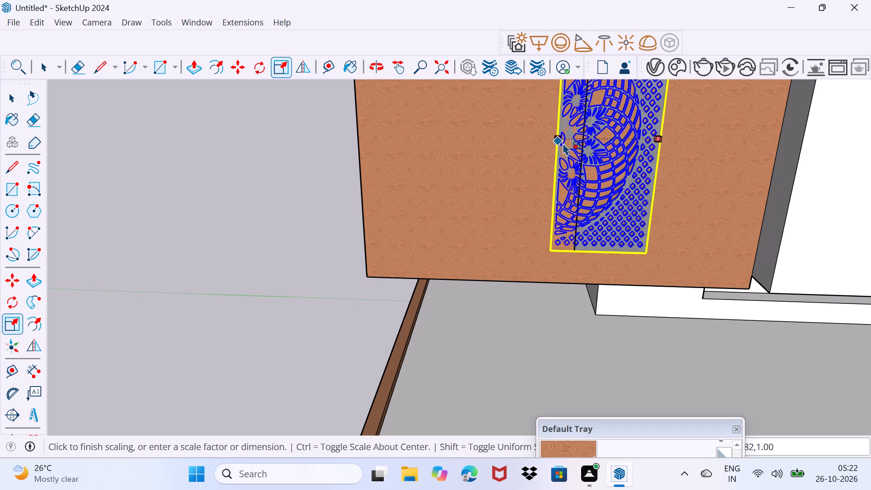
left_click(583, 154)
scroll(570, 150, "down", 4)
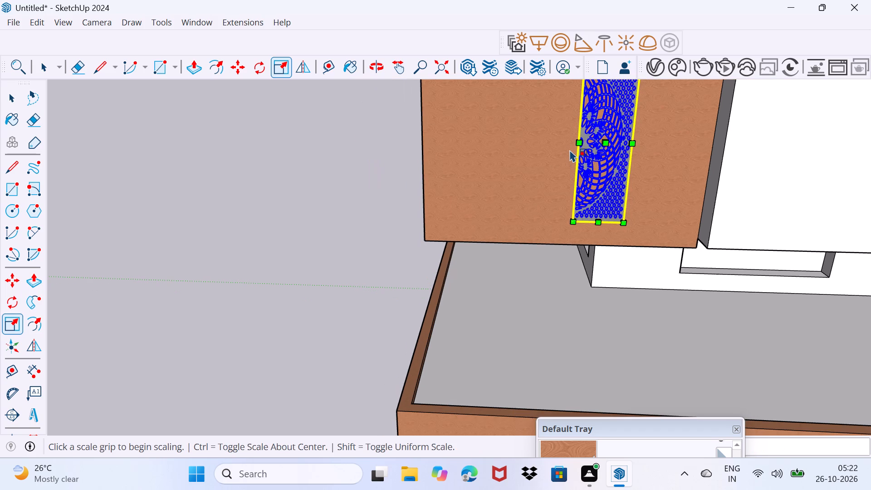
middle_click_drag(570, 150, 550, 229, "shift")
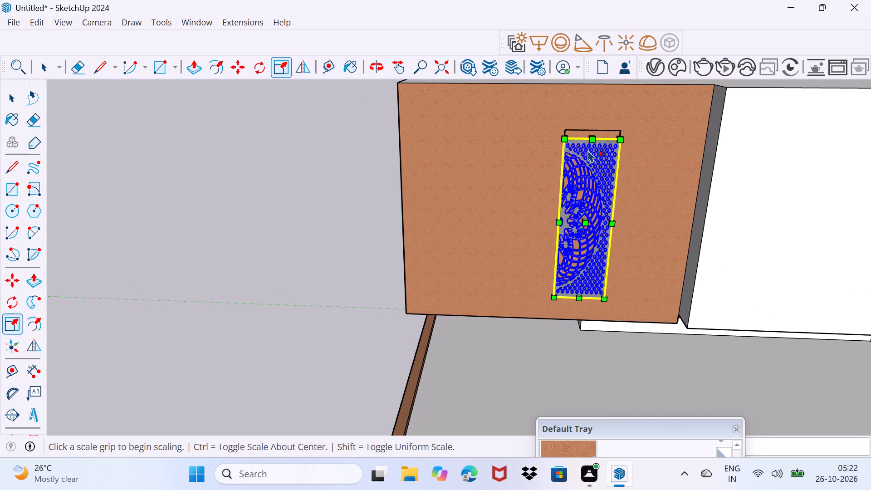
scroll(594, 135, "up", 9)
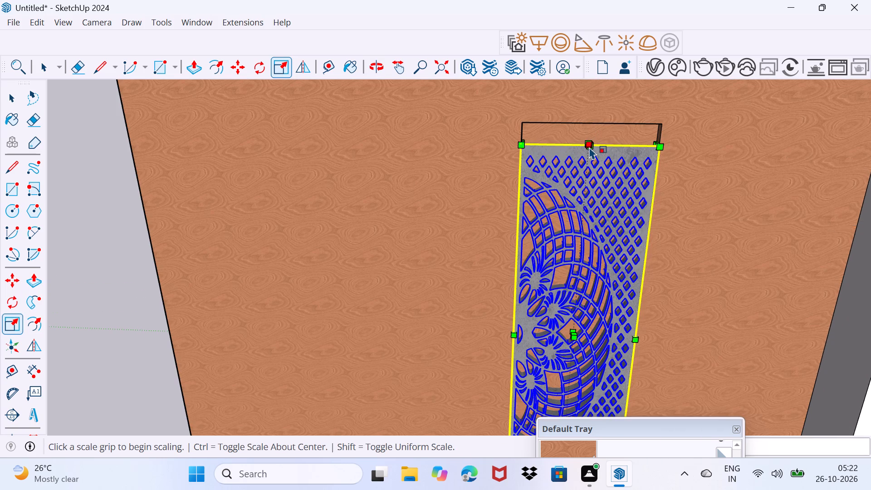
middle_click_drag(589, 147, 546, 159)
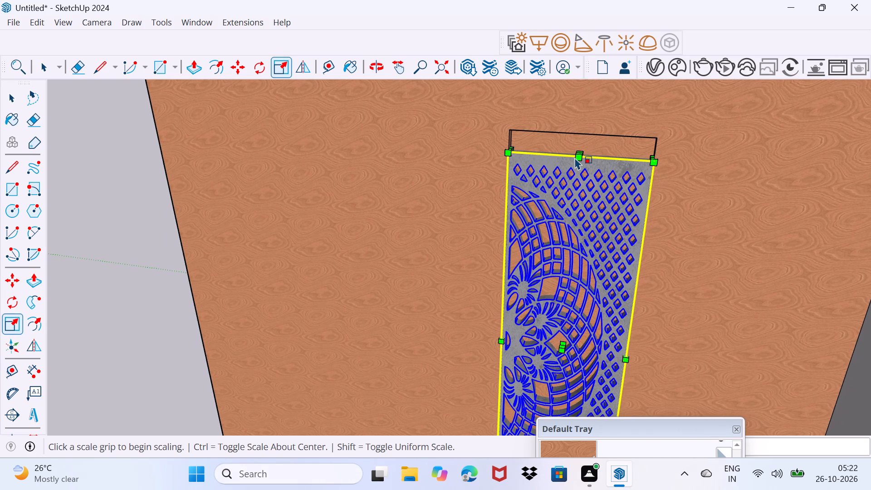
left_click(577, 157)
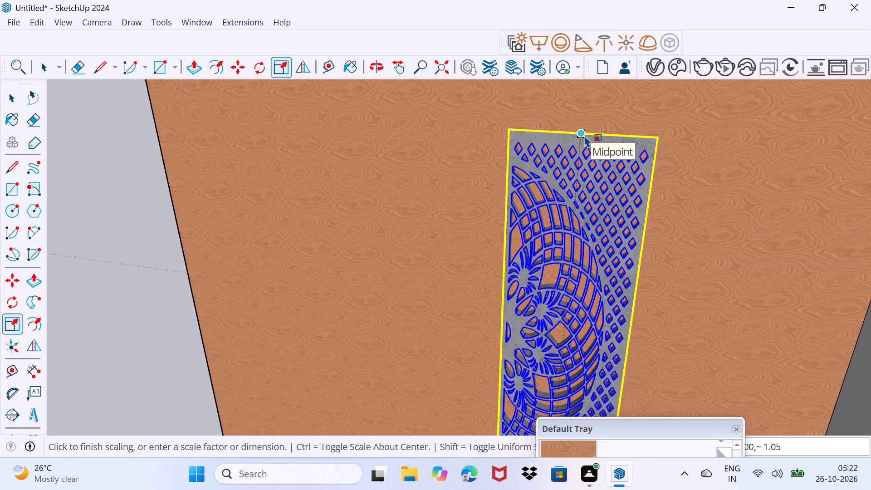
left_click(584, 135)
key("space")
left_click_drag(470, 201, 472, 193)
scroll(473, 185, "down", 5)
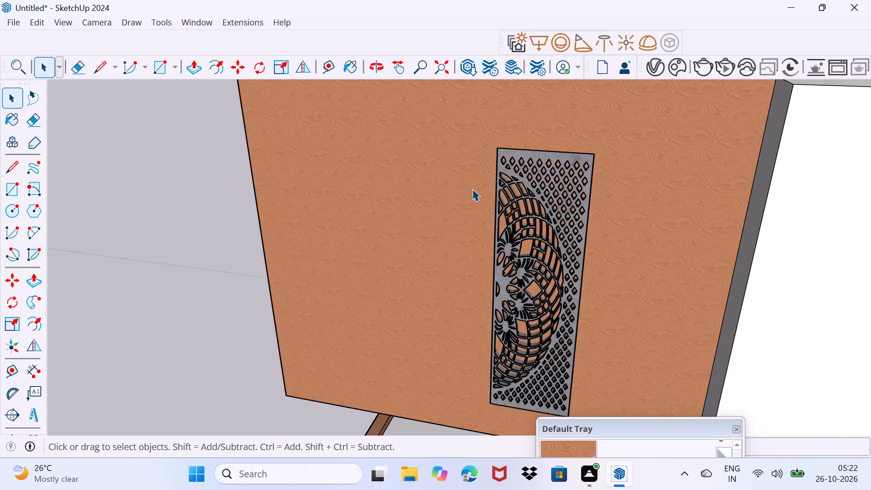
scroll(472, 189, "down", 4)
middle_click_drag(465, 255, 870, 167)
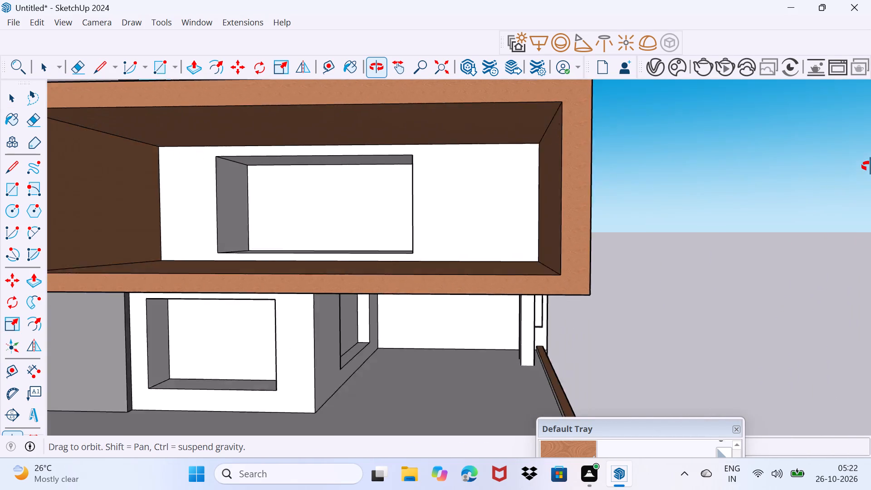
Open the 3D Warehouse on the cnc jali models.
middle_click_drag(870, 167, 600, 208)
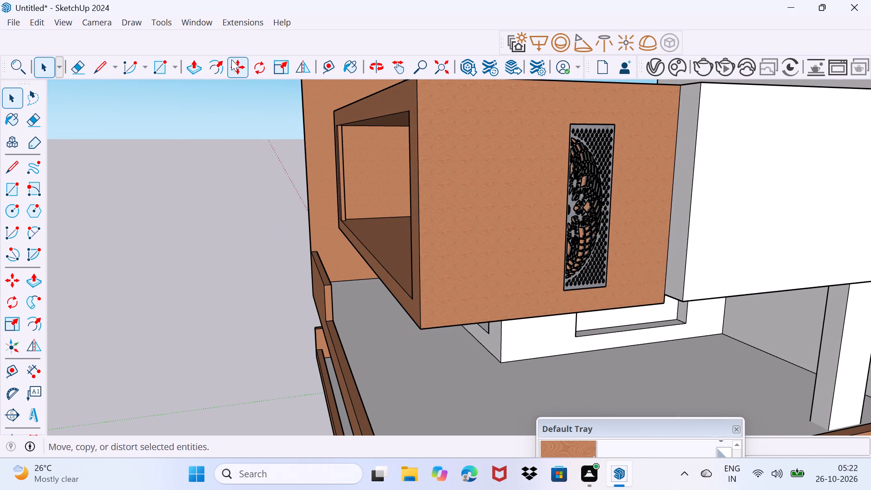
left_click(196, 19)
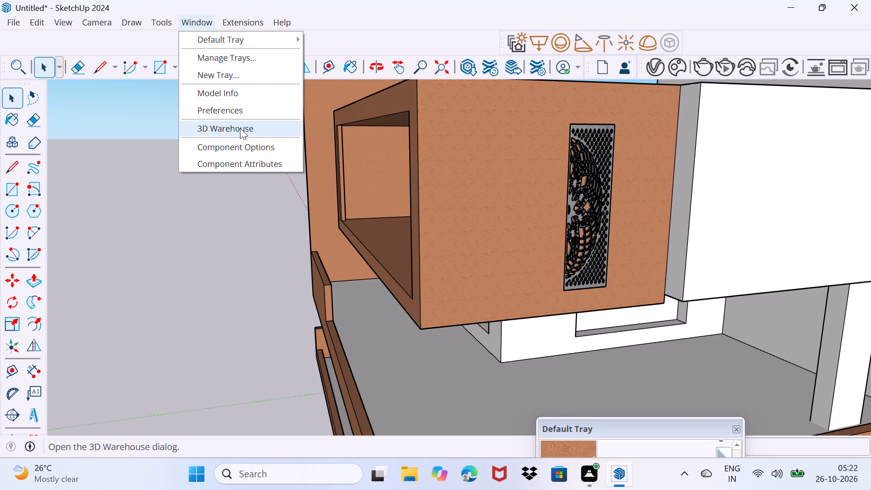
left_click(240, 128)
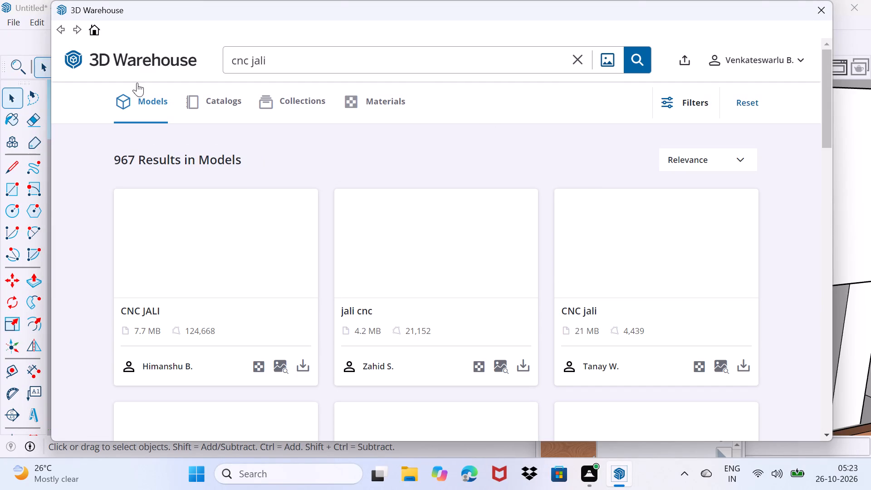
Browse the cnc jali models in the 3D Warehouse for another screen design.
scroll(274, 192, "down", 3)
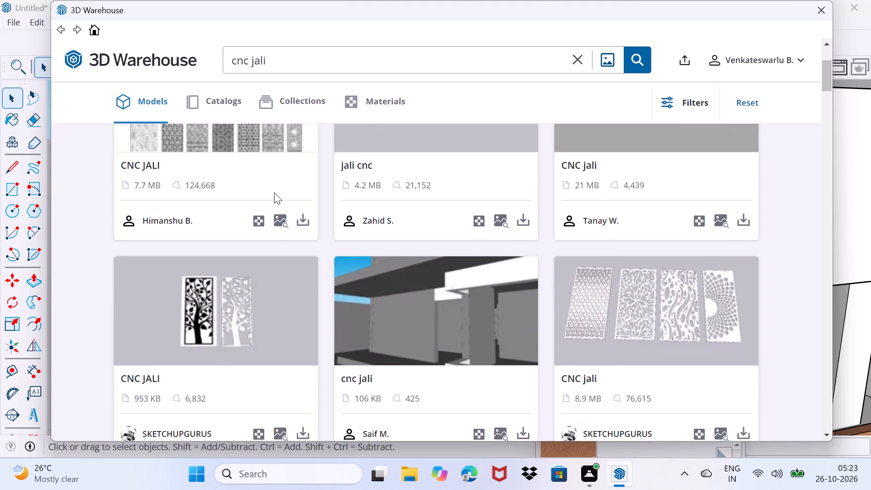
scroll(274, 192, "down", 2)
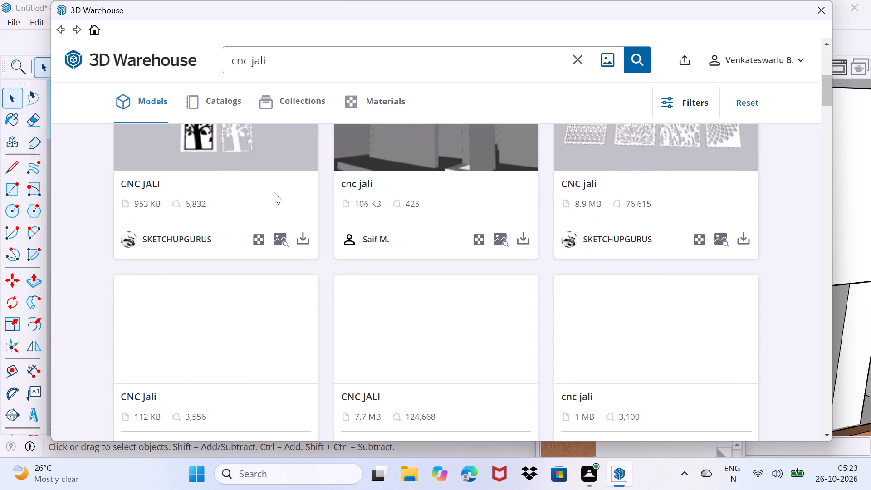
scroll(274, 192, "up", 2)
scroll(274, 192, "down", 4)
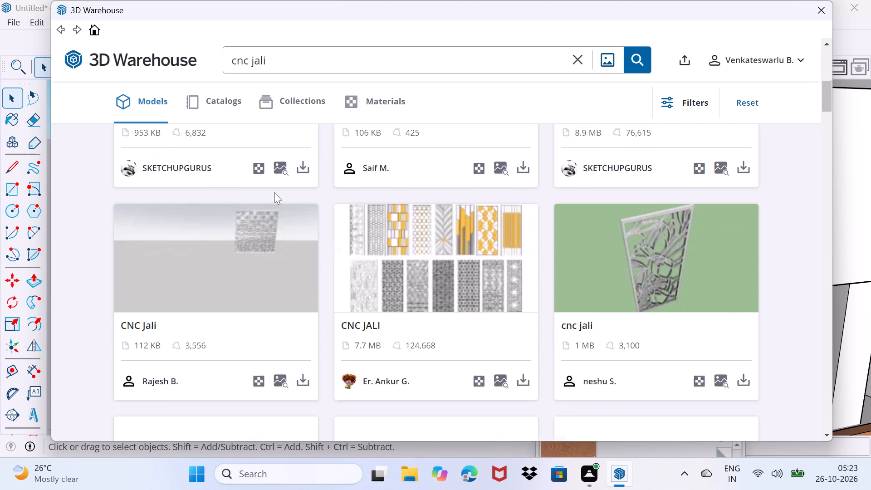
scroll(274, 192, "down", 3)
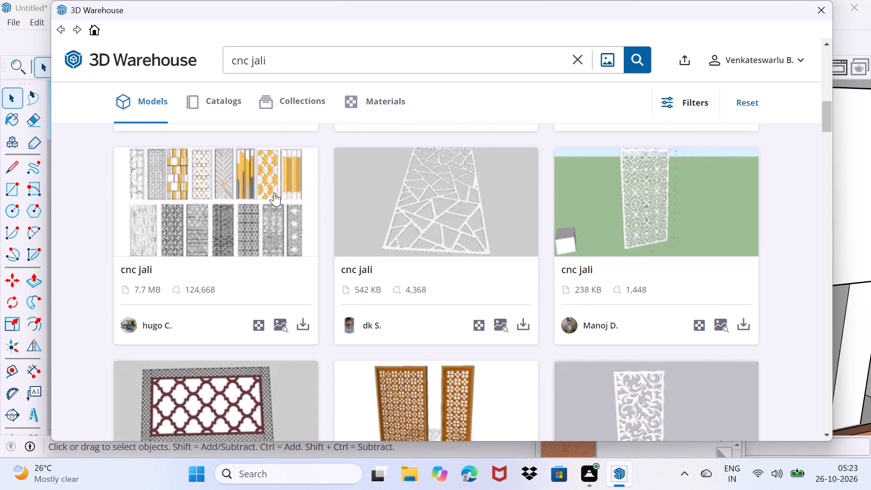
scroll(274, 192, "down", 5)
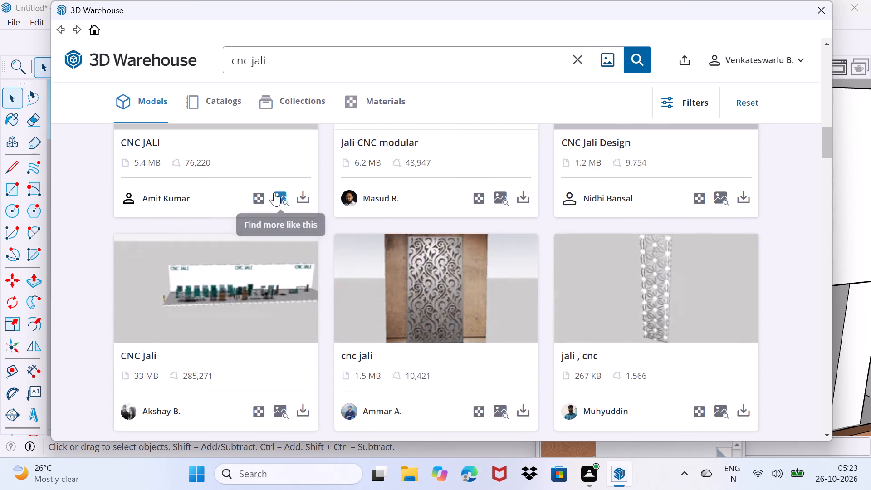
scroll(274, 192, "down", 5)
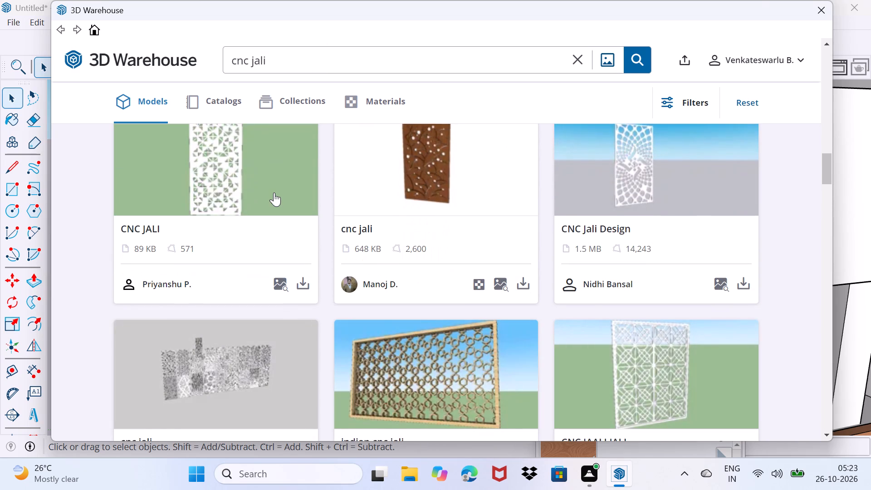
scroll(274, 192, "down", 4)
scroll(274, 192, "up", 2)
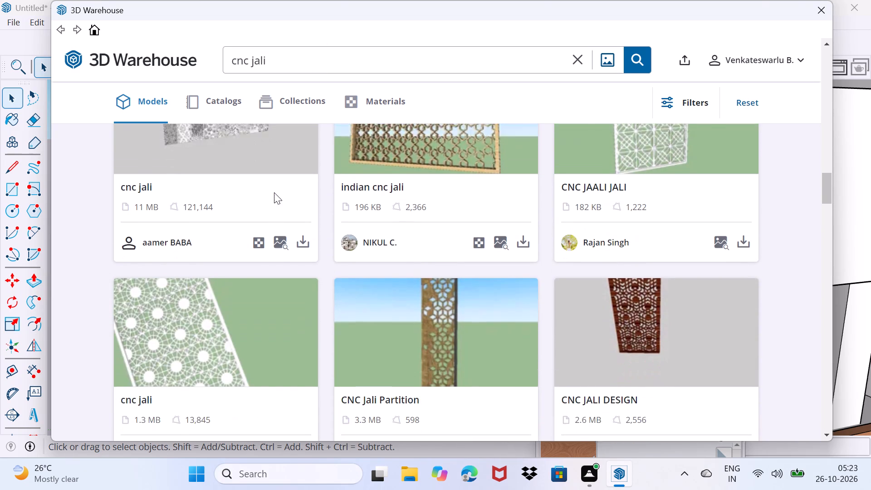
scroll(274, 192, "down", 9)
scroll(366, 323, "down", 5)
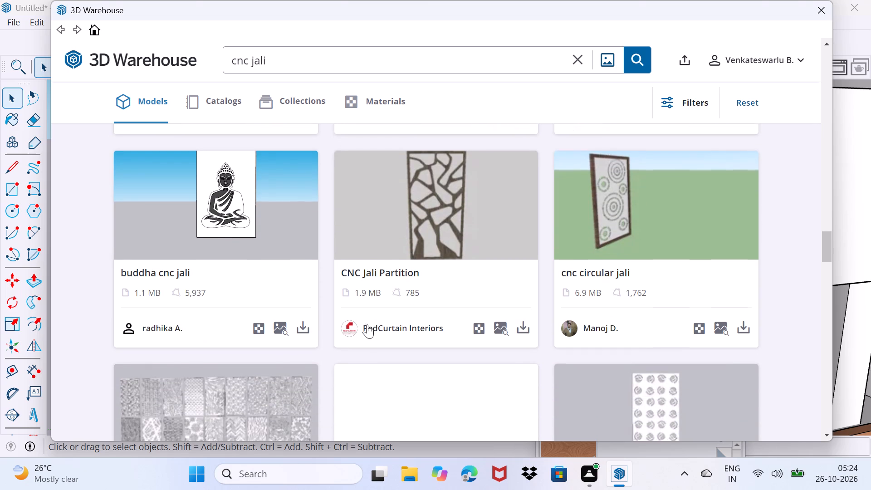
scroll(367, 324, "down", 4)
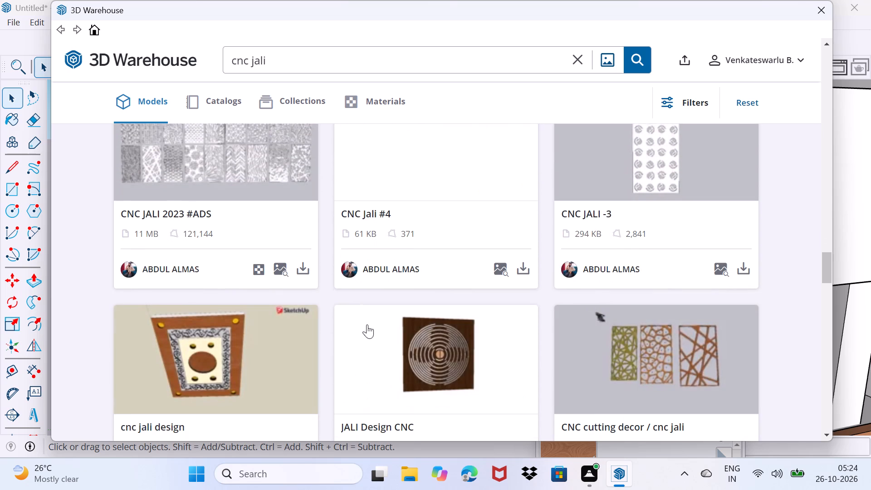
scroll(367, 324, "down", 8)
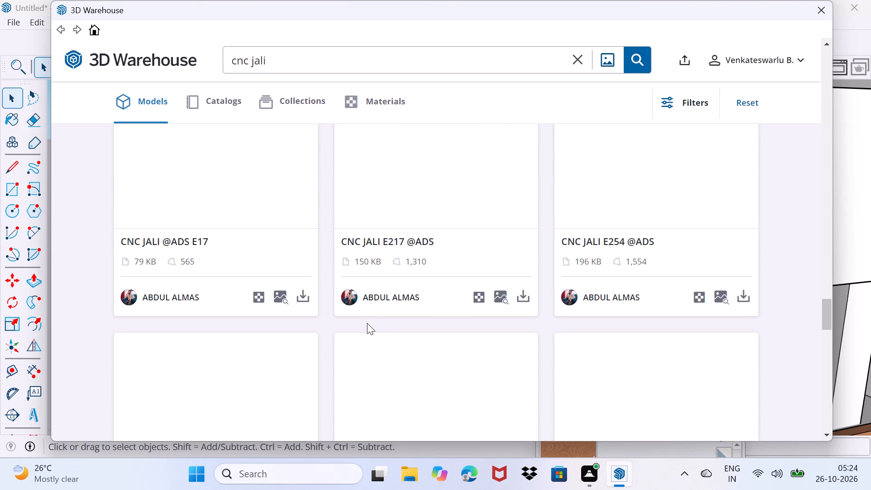
scroll(367, 323, "up", 3)
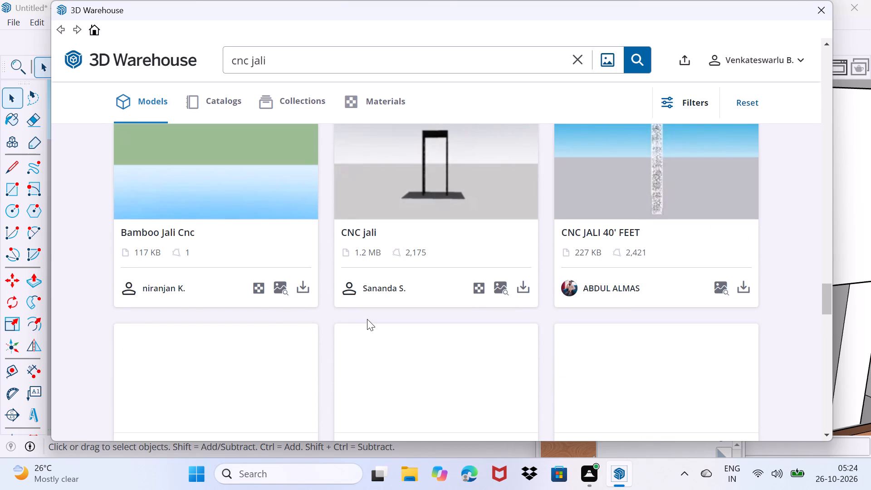
scroll(367, 317, "up", 3)
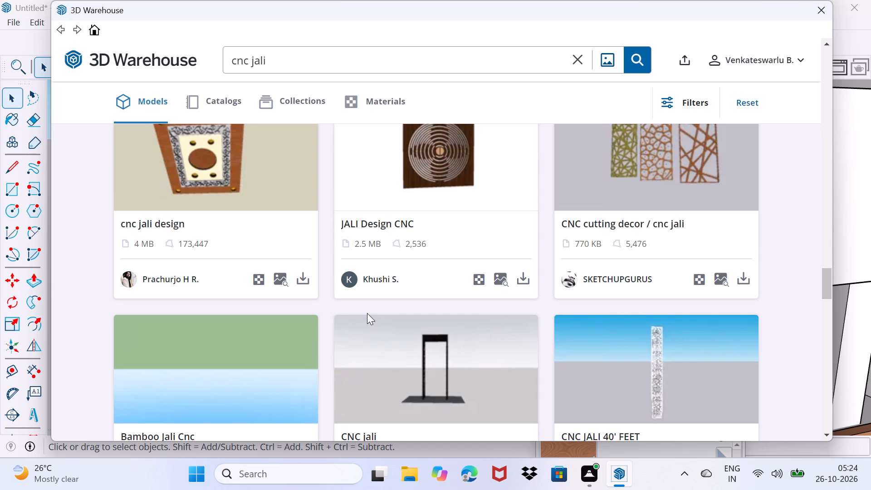
scroll(367, 313, "up", 3)
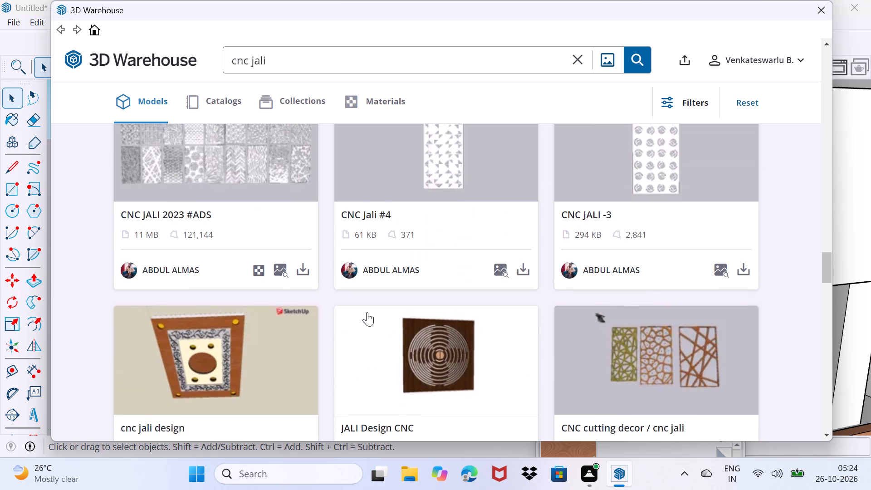
scroll(367, 312, "up", 7)
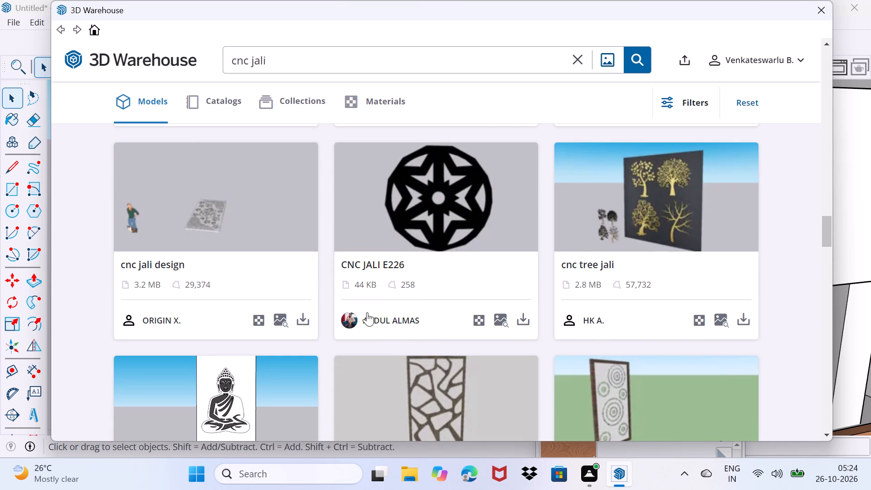
scroll(367, 312, "up", 2)
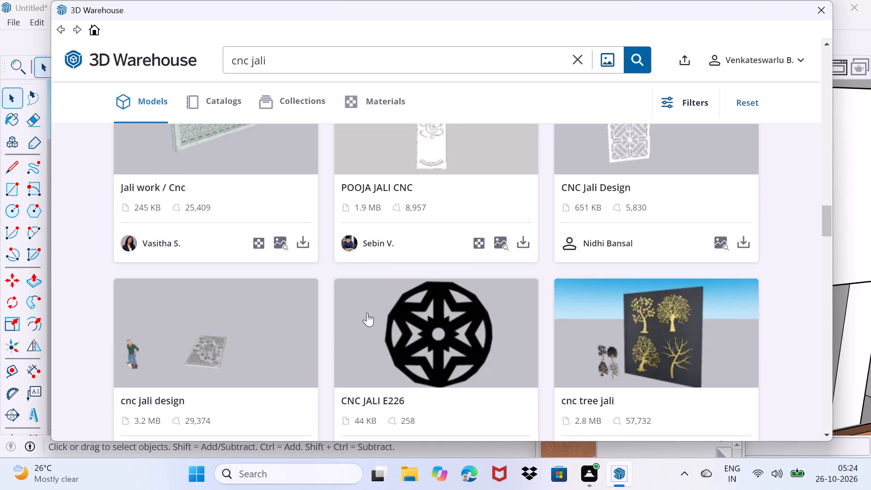
scroll(378, 309, "up", 5)
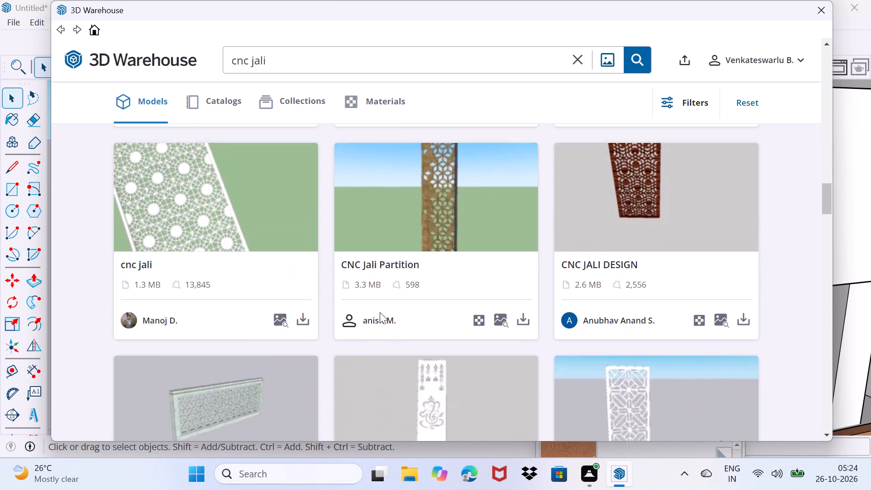
scroll(380, 312, "up", 3)
scroll(398, 313, "down", 2)
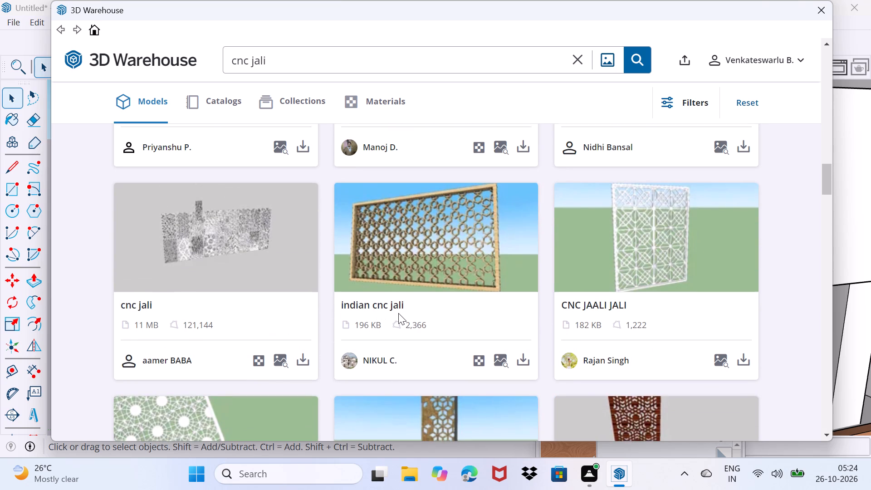
scroll(398, 313, "down", 2)
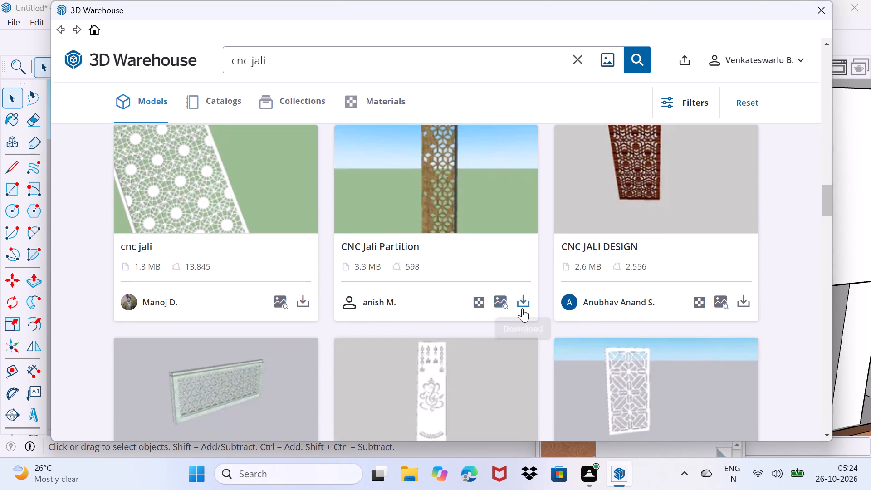
scroll(524, 307, "down", 2)
scroll(525, 307, "up", 6)
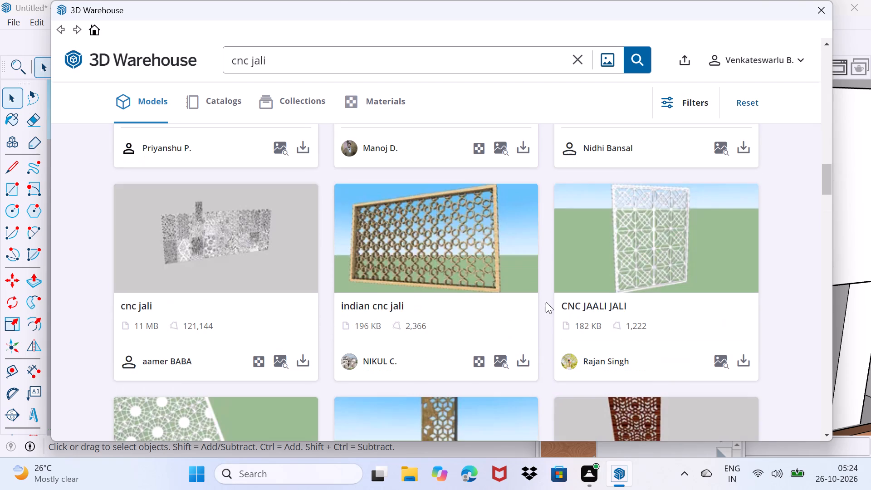
scroll(548, 302, "down", 2)
scroll(548, 302, "up", 7)
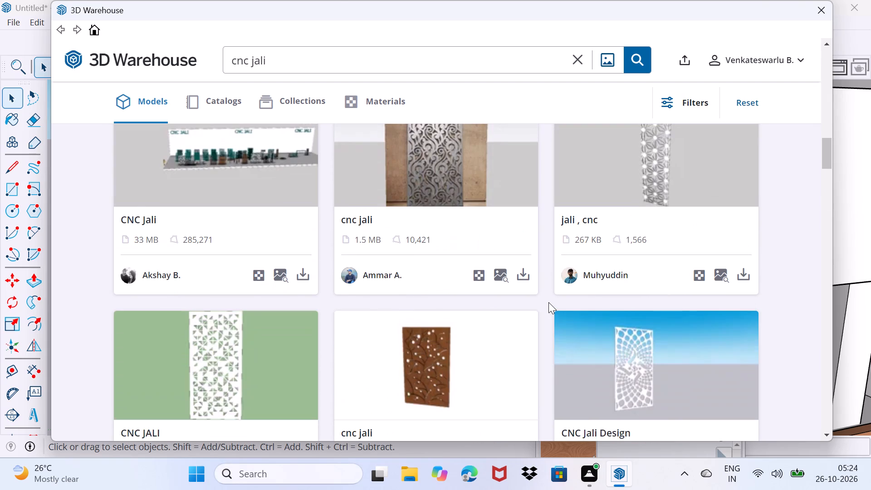
scroll(548, 302, "up", 9)
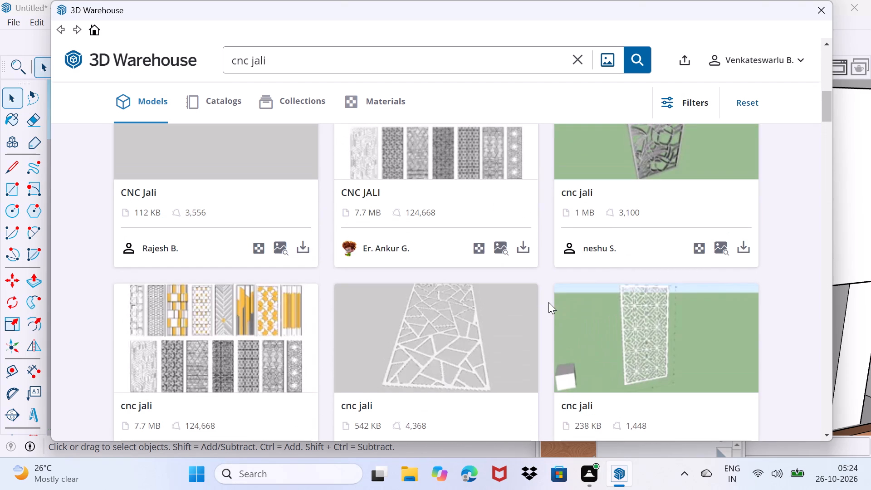
scroll(548, 302, "up", 5)
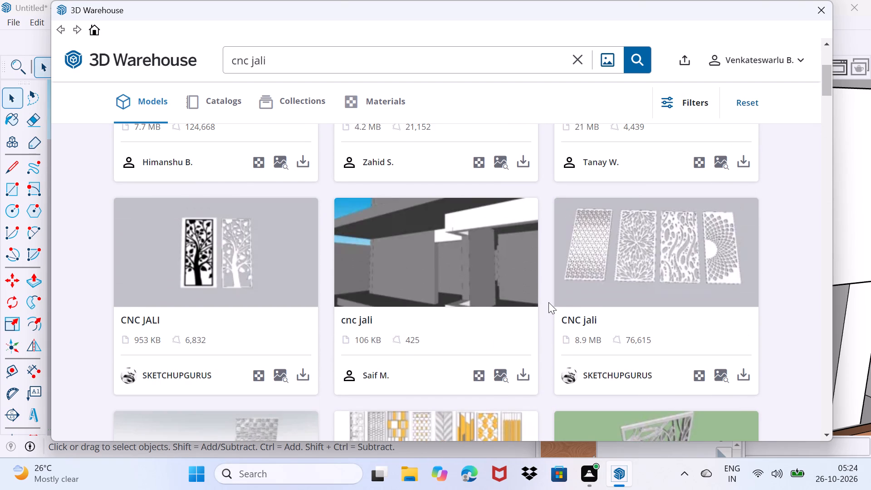
scroll(548, 302, "up", 3)
Load the 1 MB cnc jali model with the leaf-like pattern and place it upright on the slab above the wooden balcony box.
scroll(548, 302, "down", 4)
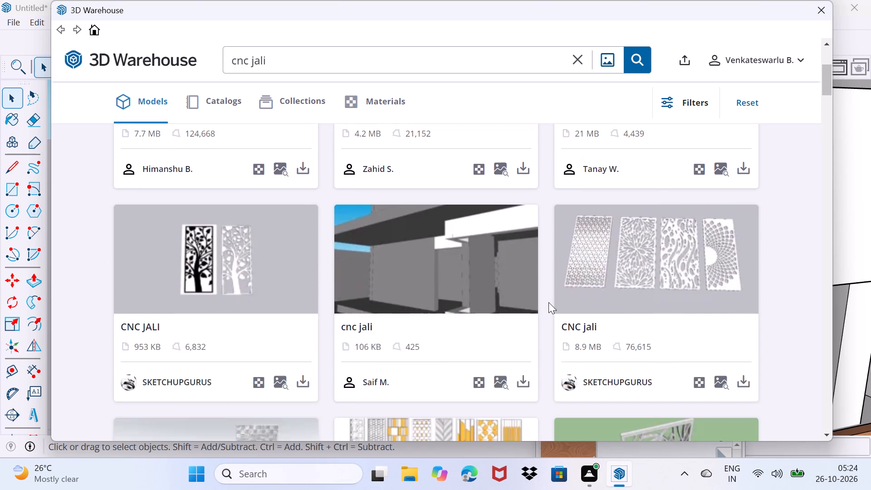
scroll(548, 302, "down", 2)
left_click(743, 382)
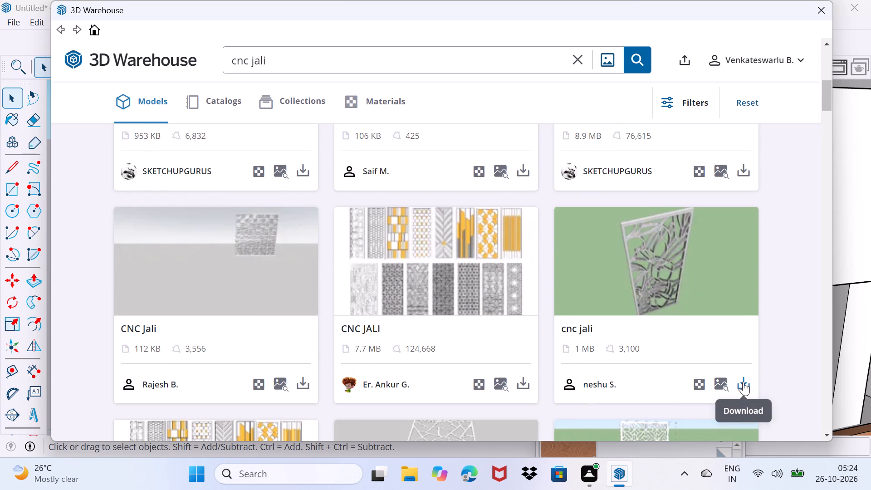
left_click(377, 238)
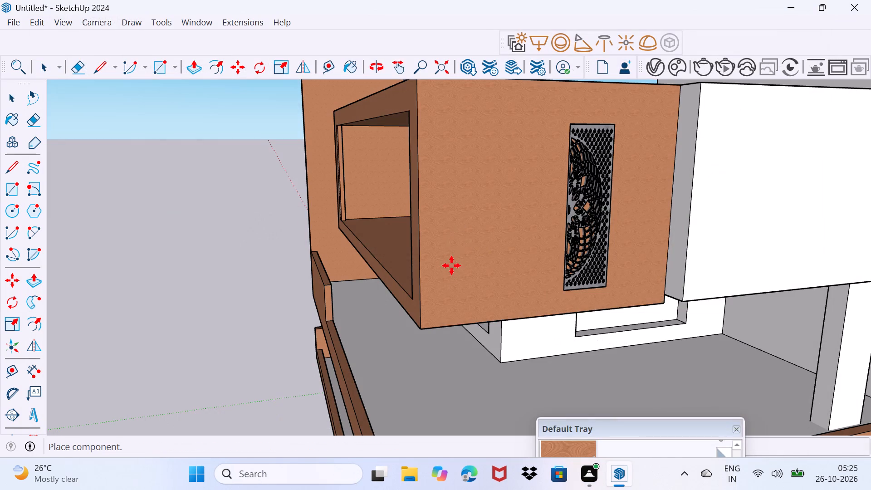
middle_click_drag(419, 288, 279, 368)
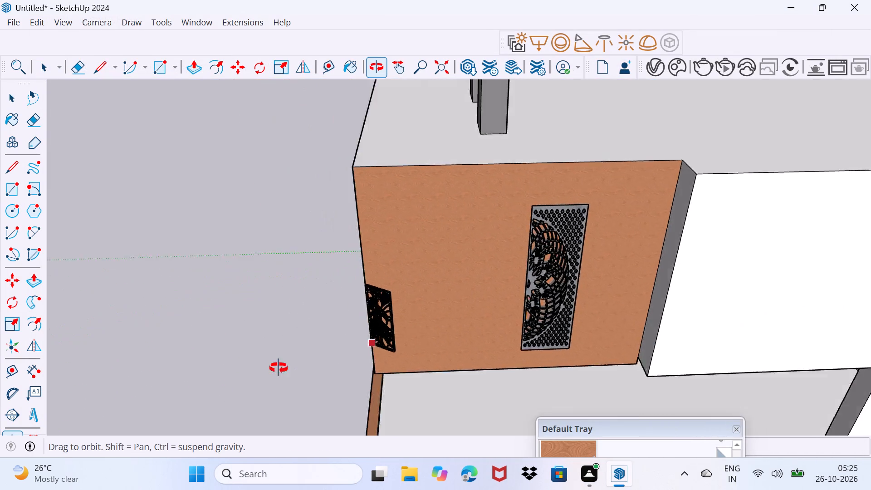
middle_click_drag(279, 368, 235, 371)
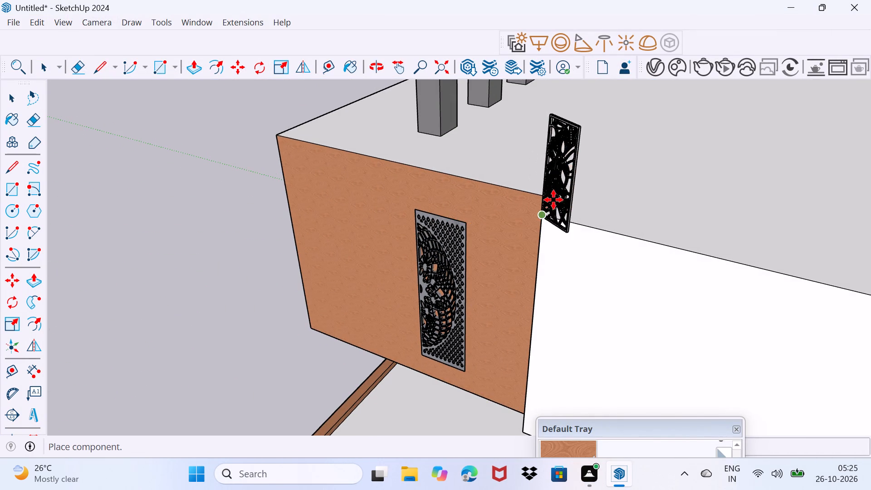
middle_click_drag(586, 188, 722, 226)
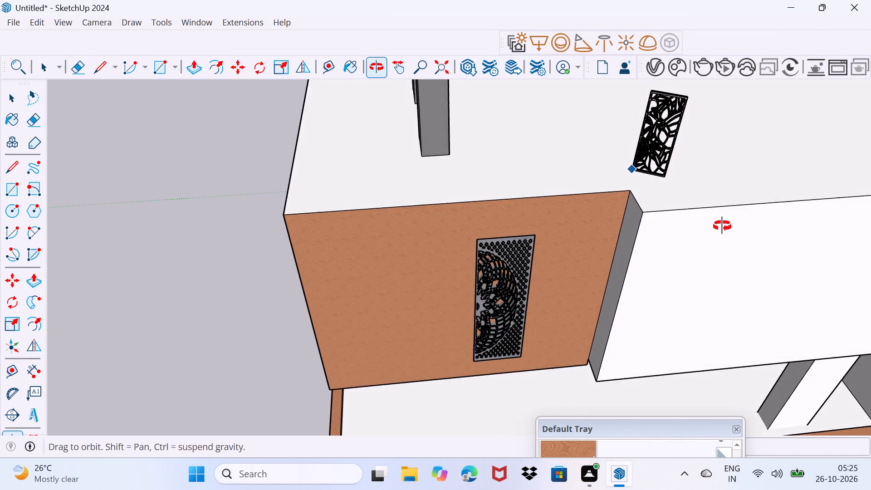
middle_click_drag(722, 226, 720, 226)
left_click(587, 153)
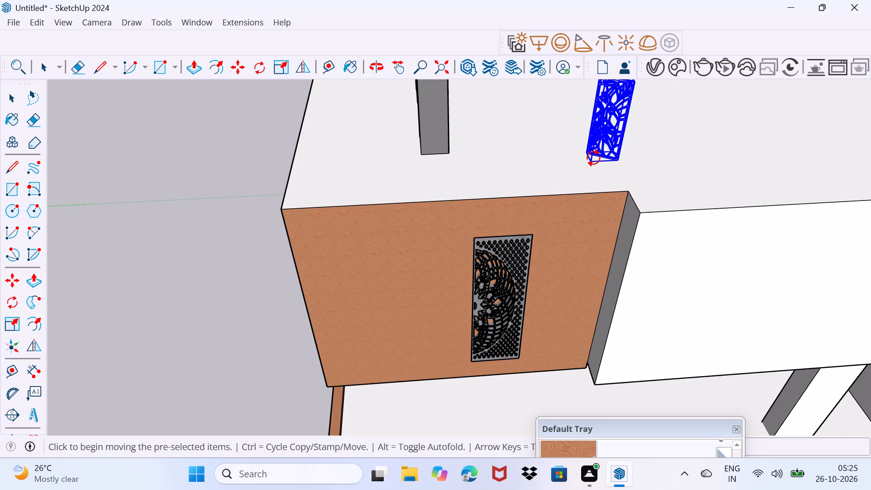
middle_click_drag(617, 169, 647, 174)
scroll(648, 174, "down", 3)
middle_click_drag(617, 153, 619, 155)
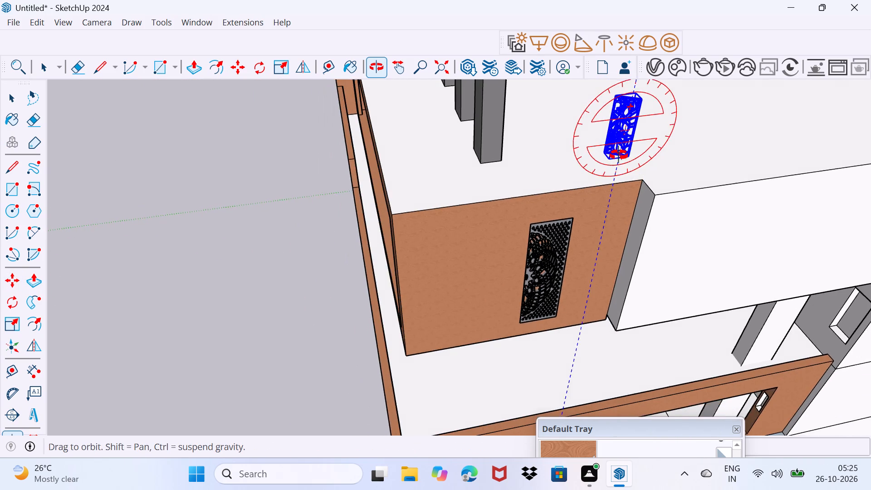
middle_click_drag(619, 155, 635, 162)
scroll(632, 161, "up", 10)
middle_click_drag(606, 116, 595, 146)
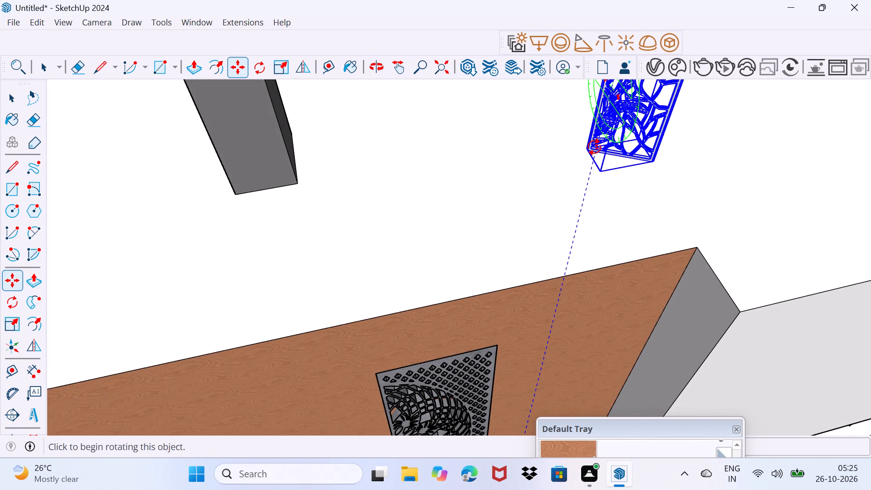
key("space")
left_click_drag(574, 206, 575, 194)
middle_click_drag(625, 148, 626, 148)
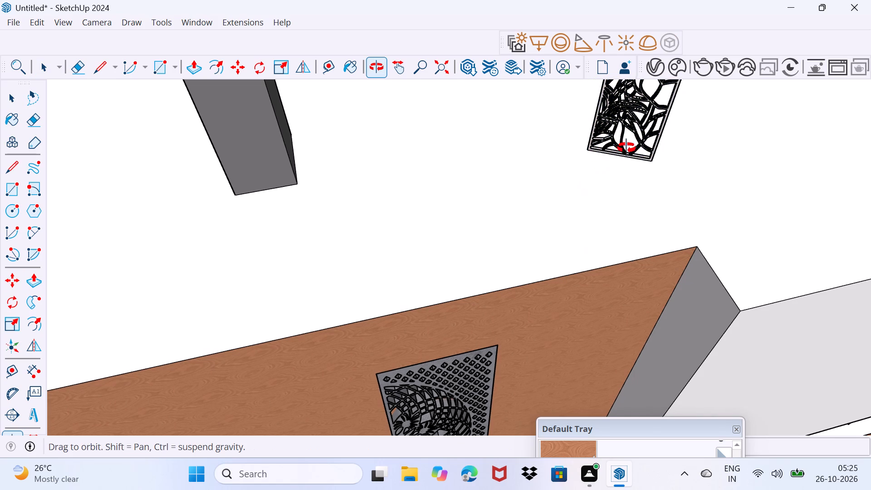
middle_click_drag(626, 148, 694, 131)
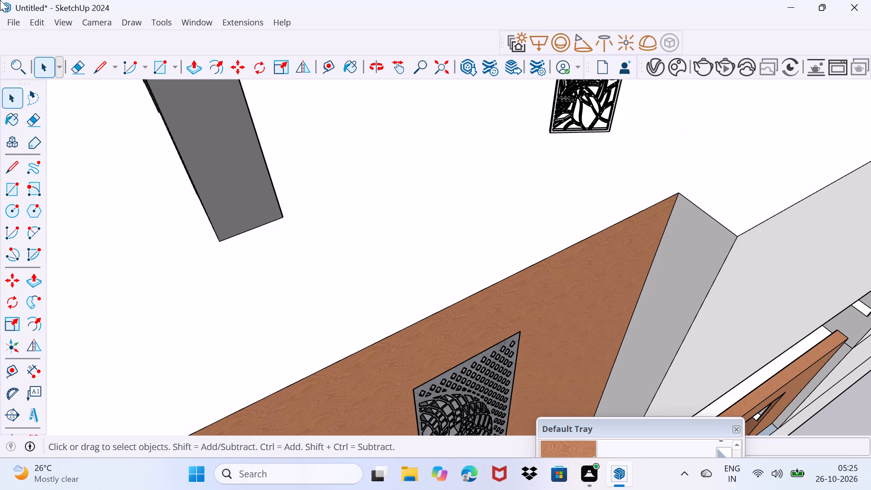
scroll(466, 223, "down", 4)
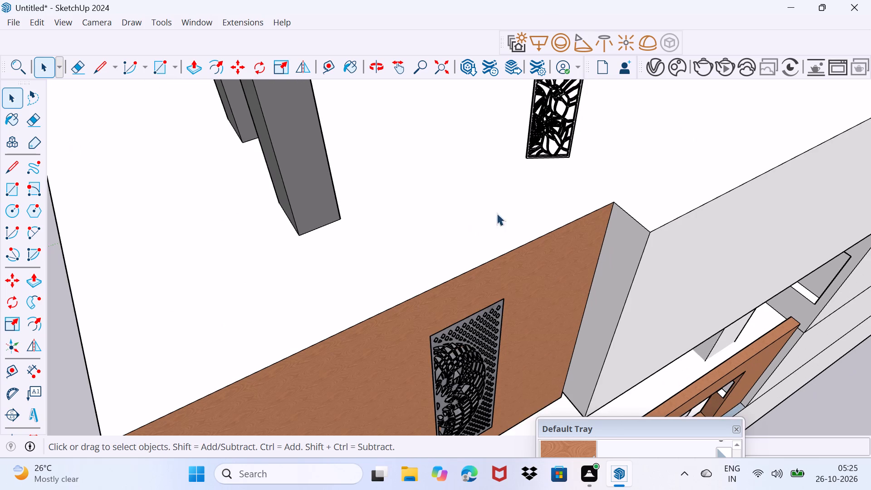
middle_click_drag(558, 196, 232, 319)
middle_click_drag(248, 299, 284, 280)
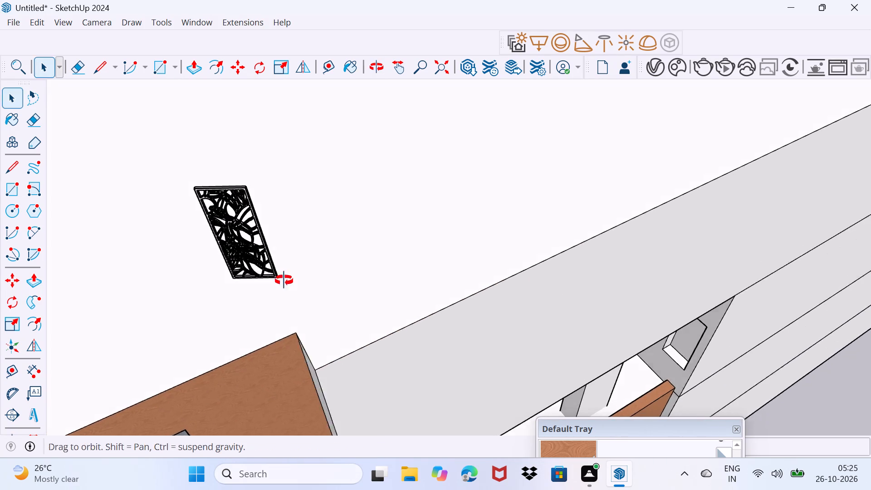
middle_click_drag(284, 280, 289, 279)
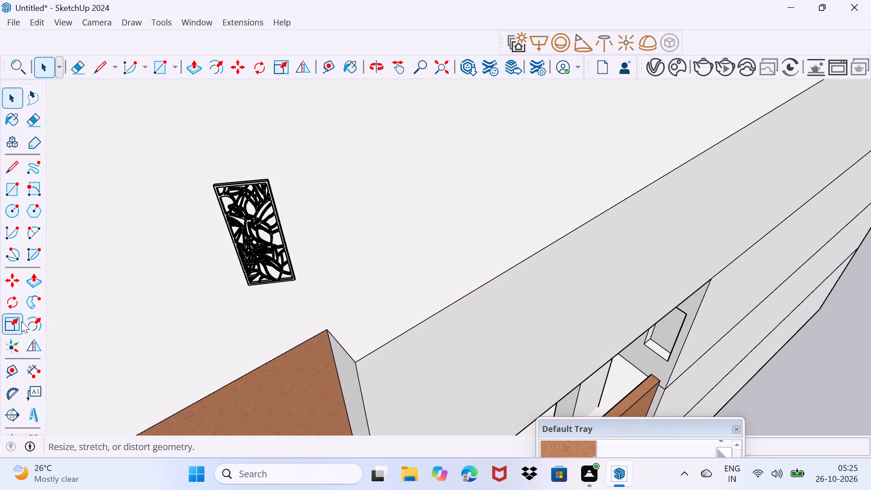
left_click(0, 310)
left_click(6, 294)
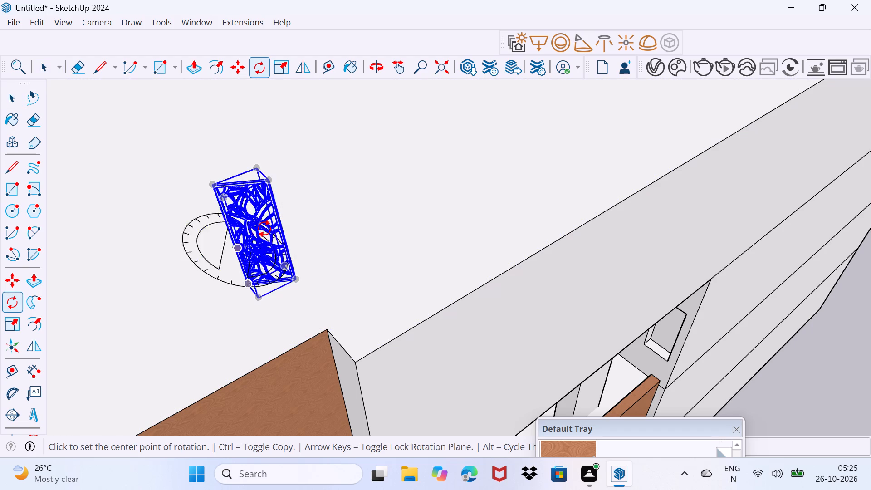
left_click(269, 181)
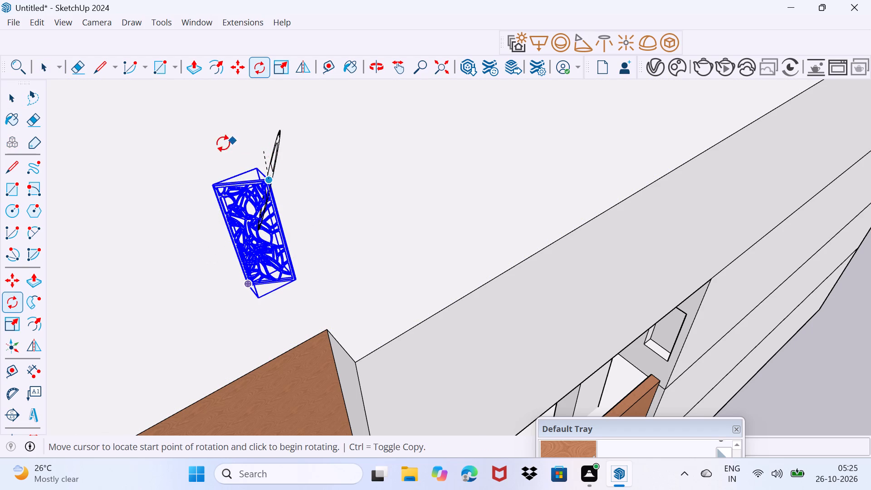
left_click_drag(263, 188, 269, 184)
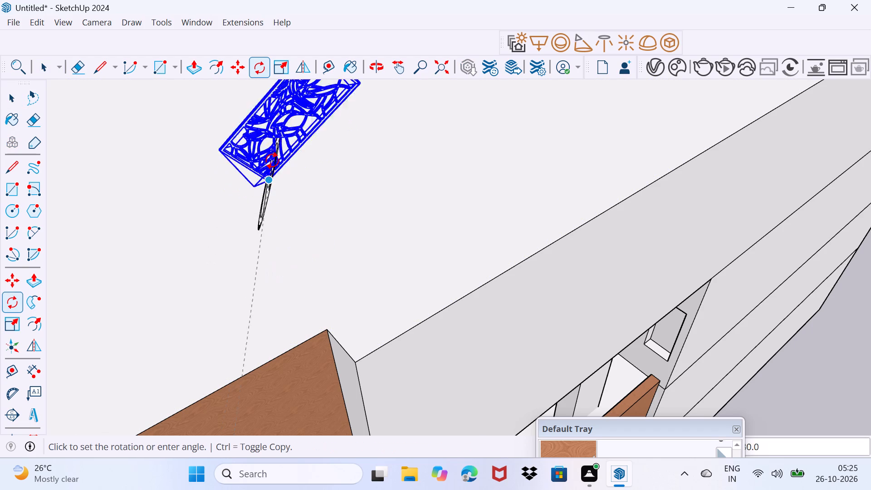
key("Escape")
Rotate the leaf-pattern jali panel about half a turn around the vertical axis, pivoting on its bottom corner.
middle_click_drag(257, 291, 366, 259)
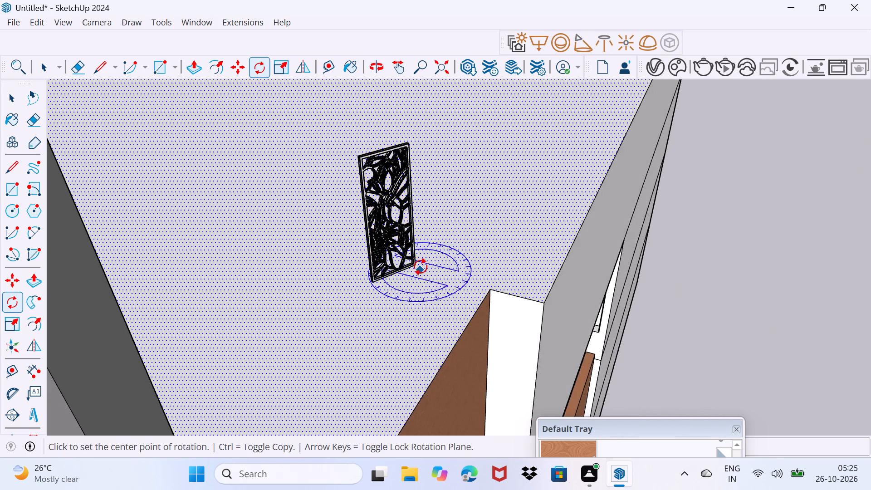
left_click(418, 265)
left_click(435, 250)
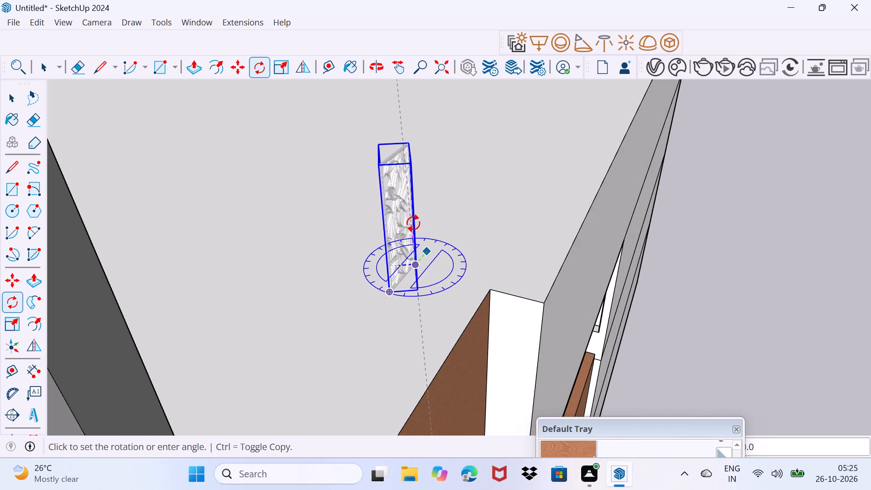
scroll(440, 241, "up", 1)
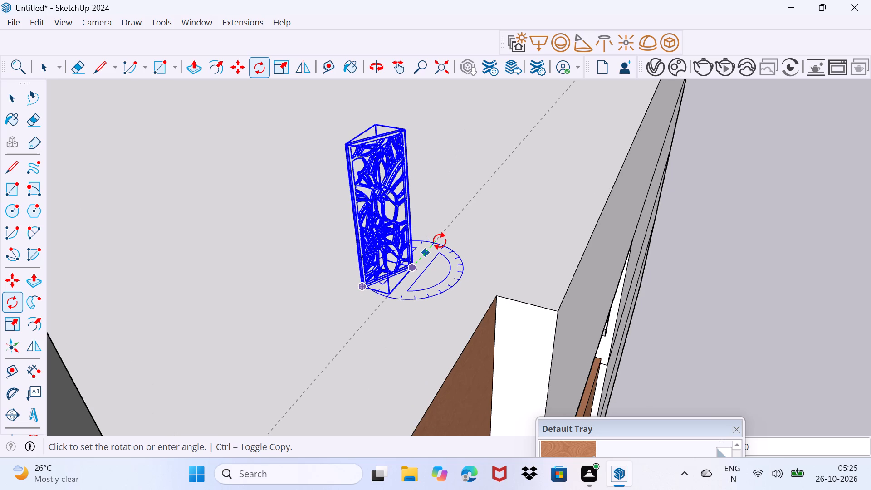
scroll(439, 241, "up", 1)
middle_click_drag(435, 240, 284, 297)
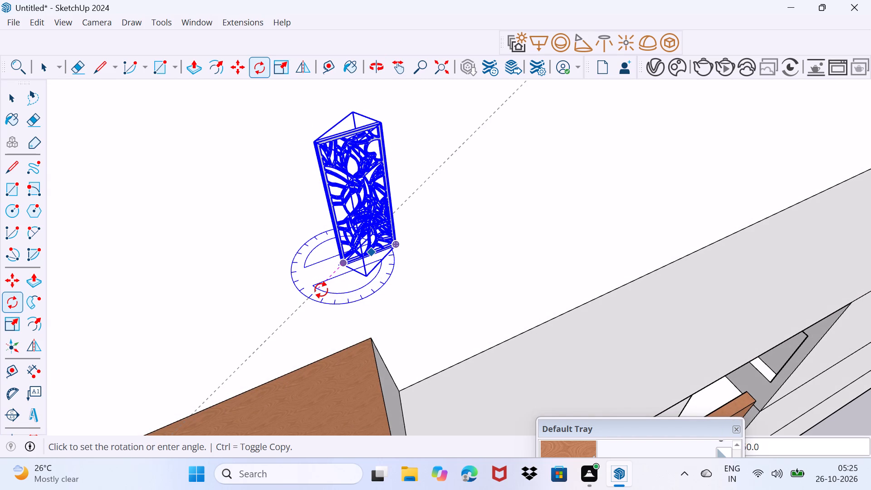
left_click(321, 290)
key("space")
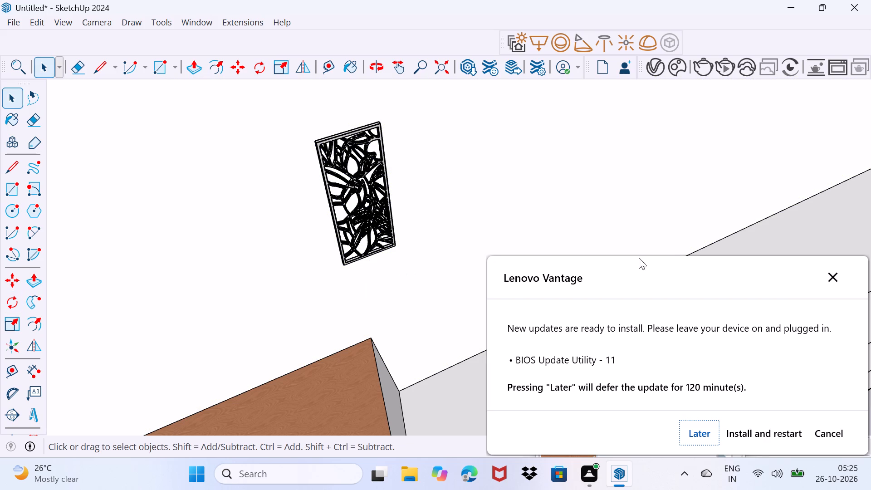
Dismiss the Lenovo Vantage update prompt without installing anything.
left_click(832, 282)
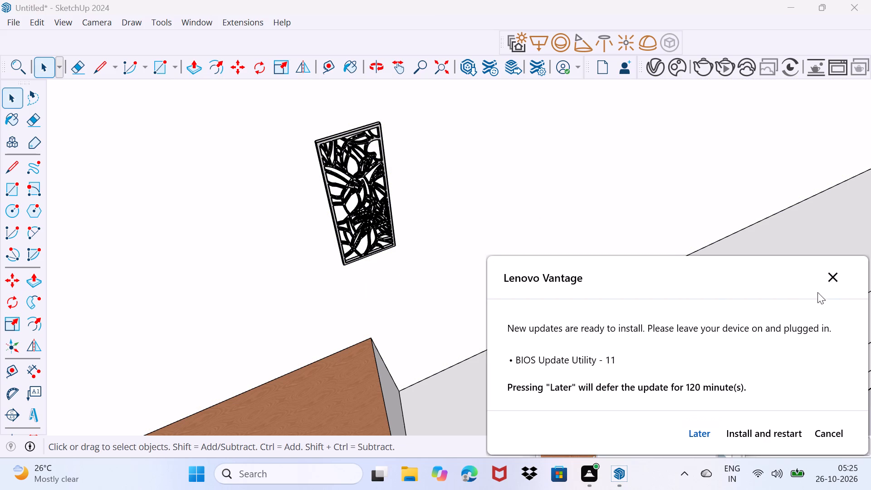
left_click(834, 278)
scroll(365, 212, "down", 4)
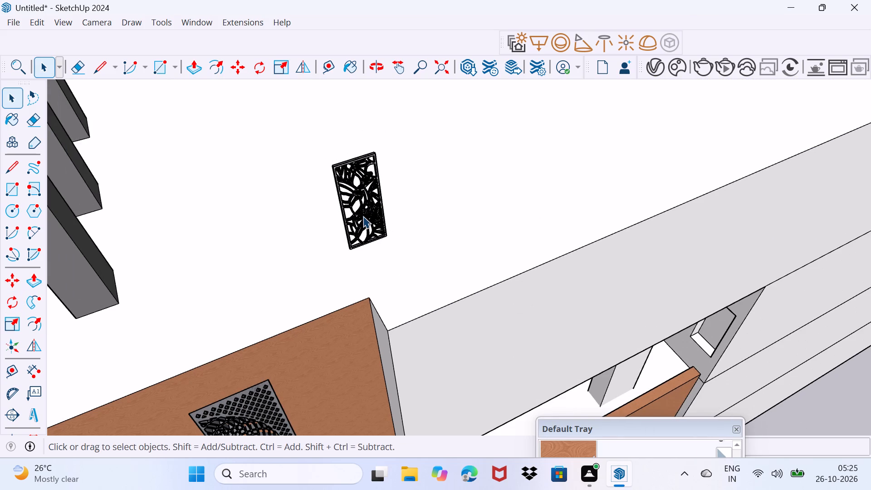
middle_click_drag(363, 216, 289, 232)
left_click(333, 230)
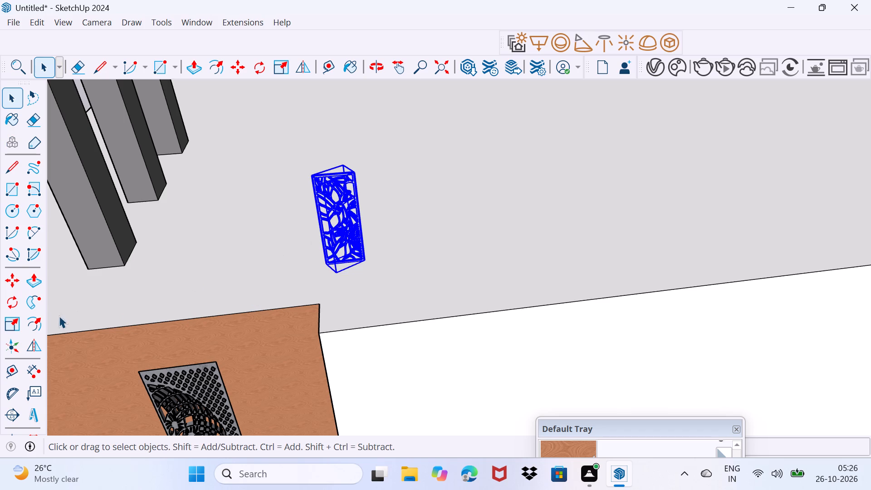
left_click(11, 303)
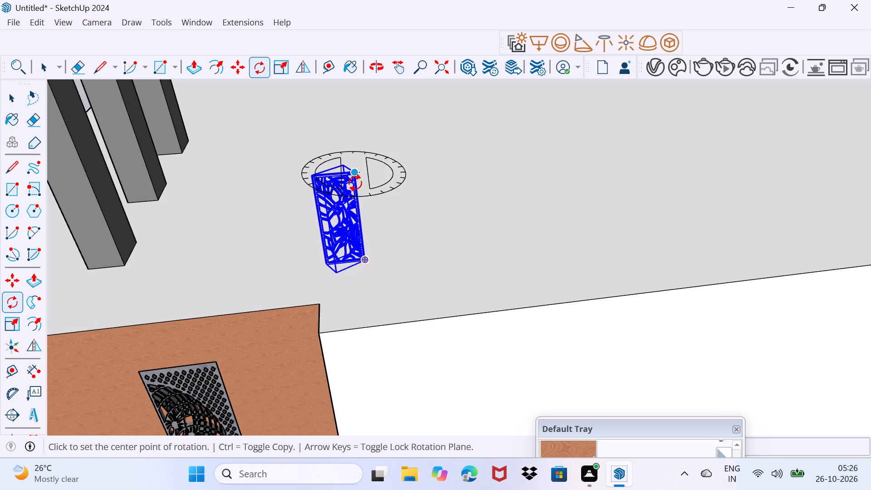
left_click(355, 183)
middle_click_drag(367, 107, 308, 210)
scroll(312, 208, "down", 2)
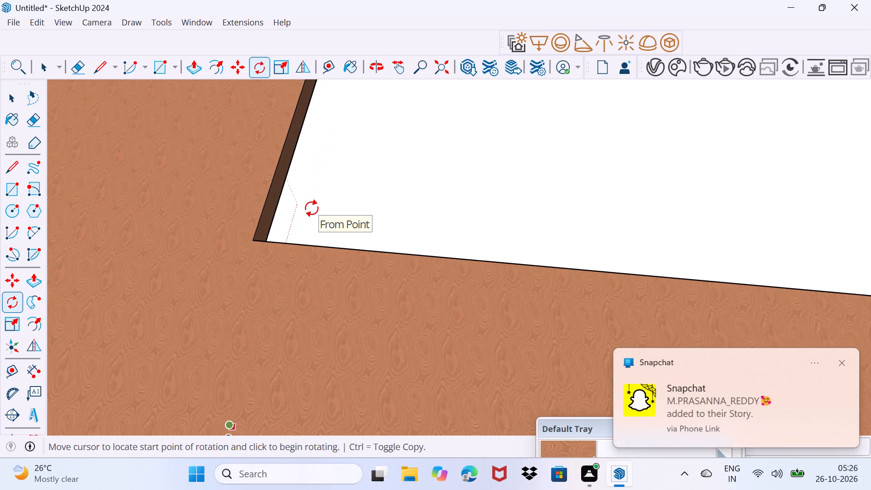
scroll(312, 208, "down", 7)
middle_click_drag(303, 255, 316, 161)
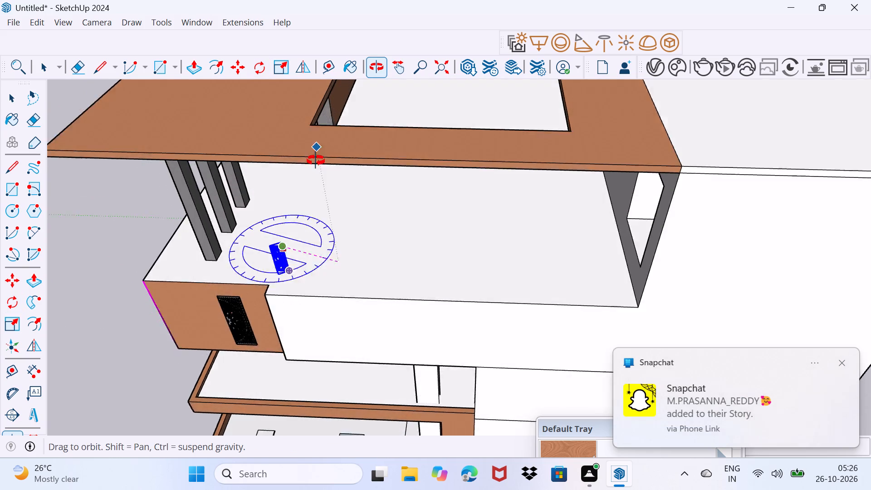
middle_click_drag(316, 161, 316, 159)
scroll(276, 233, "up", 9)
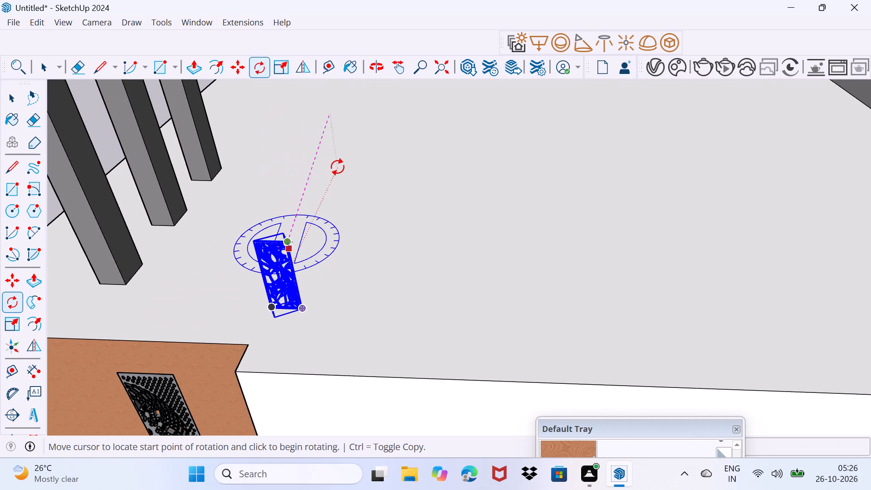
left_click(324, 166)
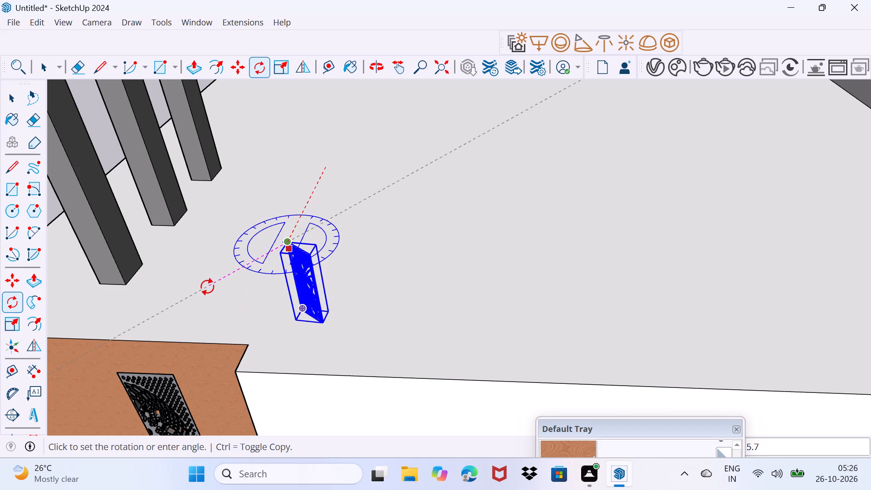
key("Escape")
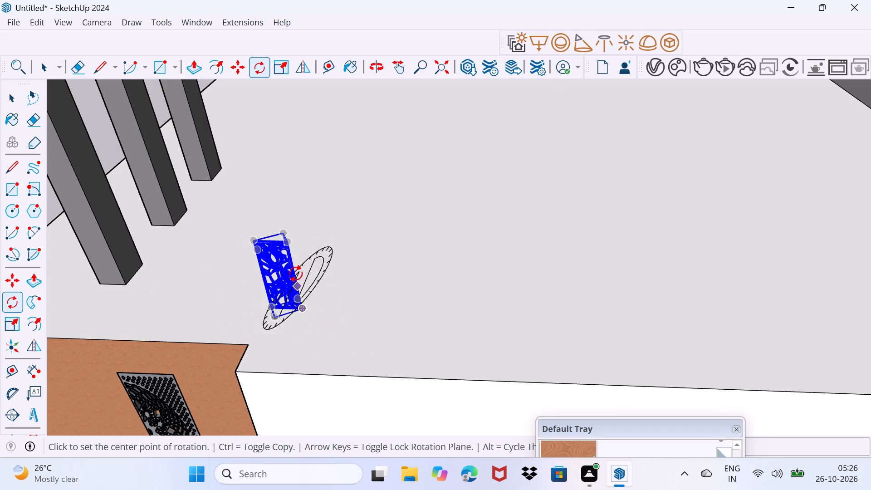
Tilt the leaf-pattern jali panel around the green axis, pivoting on its top corner, until it lies nearly flat above the slab.
left_click(285, 247)
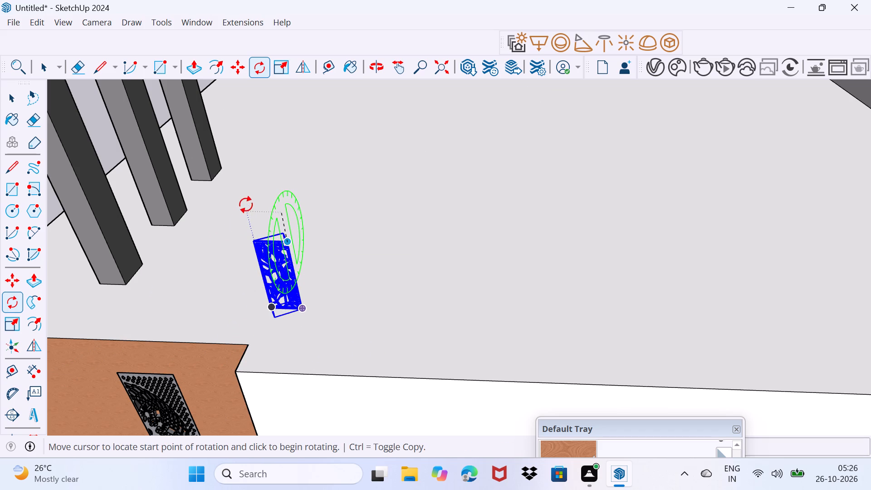
left_click(258, 124)
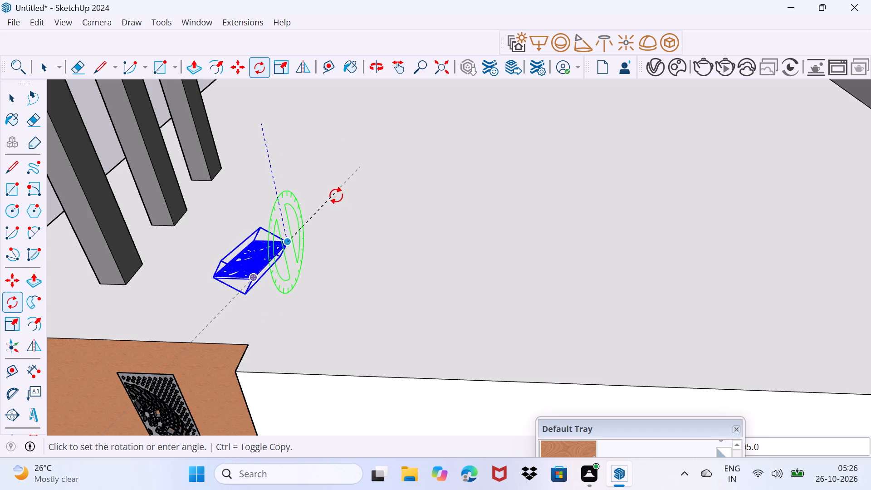
left_click(336, 193)
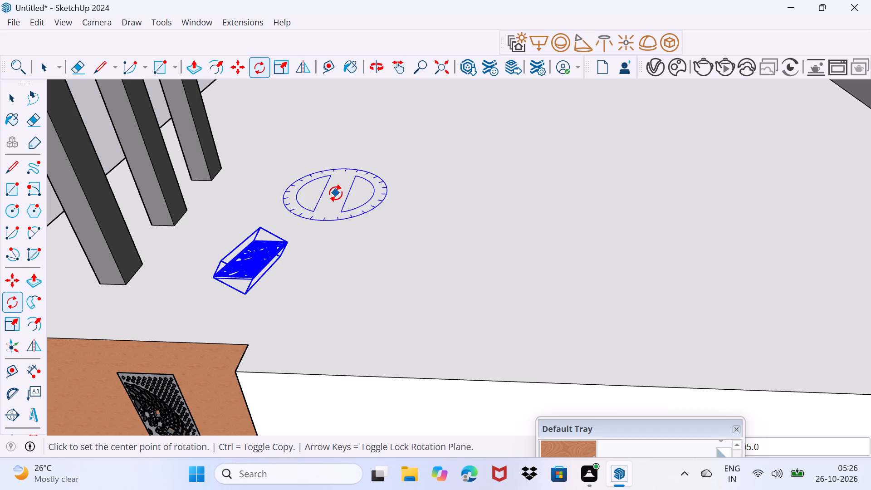
key("space")
left_click_drag(268, 303, 279, 291)
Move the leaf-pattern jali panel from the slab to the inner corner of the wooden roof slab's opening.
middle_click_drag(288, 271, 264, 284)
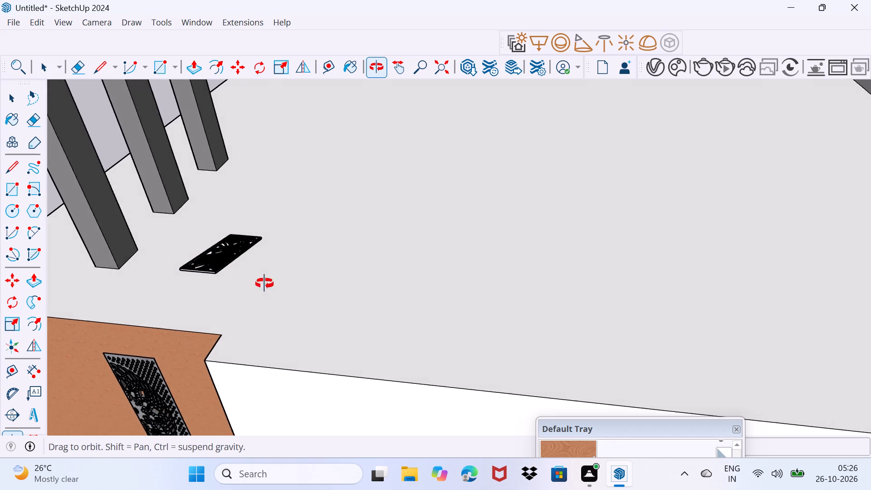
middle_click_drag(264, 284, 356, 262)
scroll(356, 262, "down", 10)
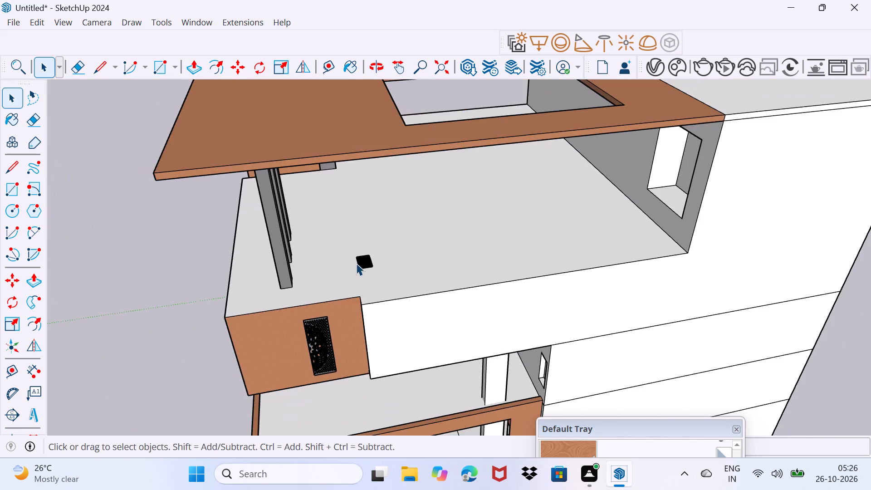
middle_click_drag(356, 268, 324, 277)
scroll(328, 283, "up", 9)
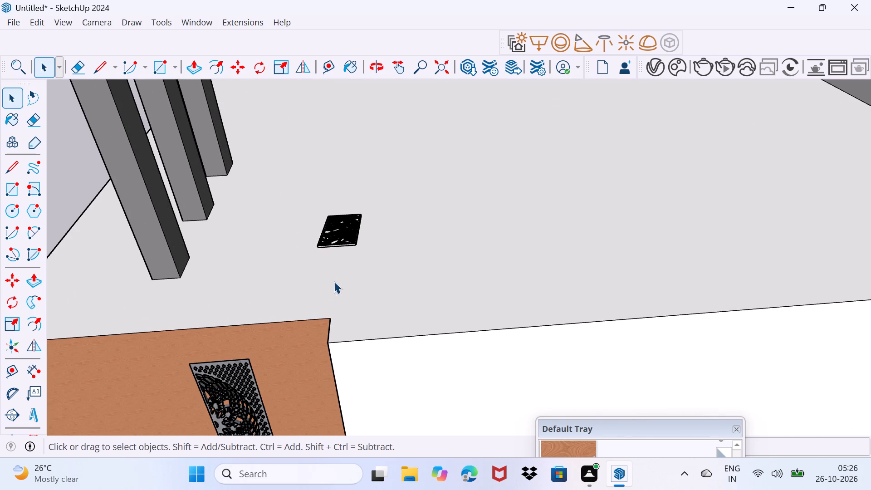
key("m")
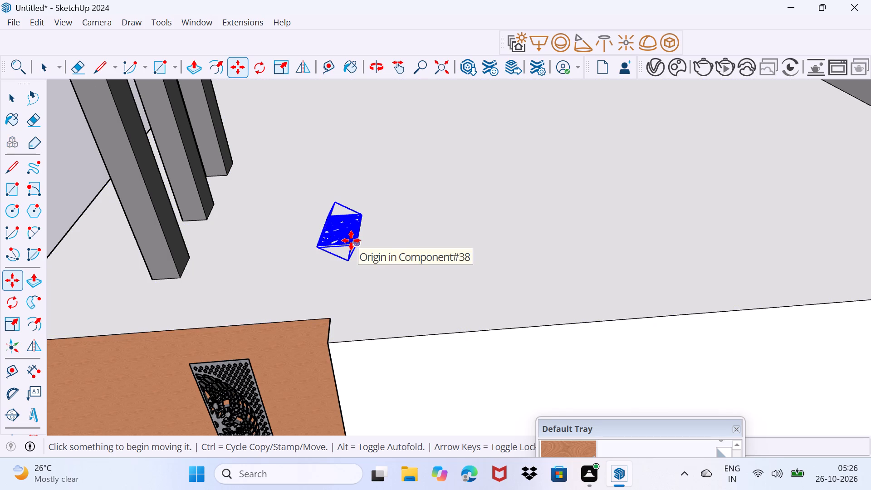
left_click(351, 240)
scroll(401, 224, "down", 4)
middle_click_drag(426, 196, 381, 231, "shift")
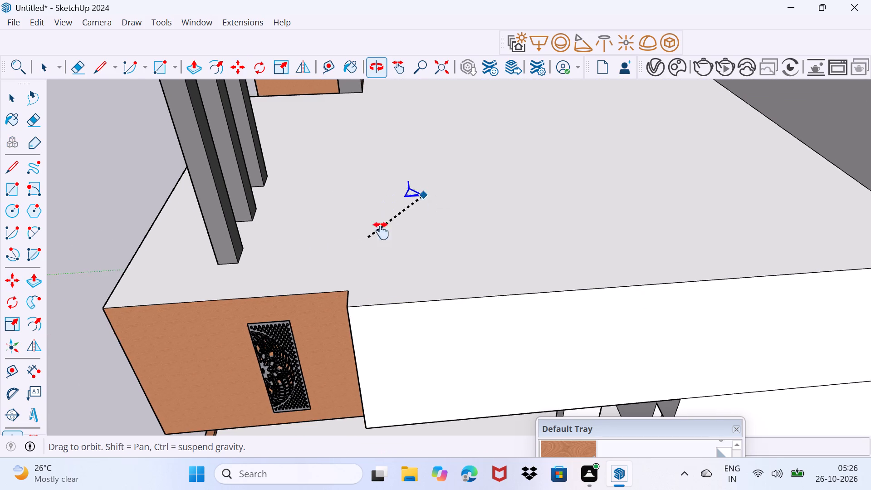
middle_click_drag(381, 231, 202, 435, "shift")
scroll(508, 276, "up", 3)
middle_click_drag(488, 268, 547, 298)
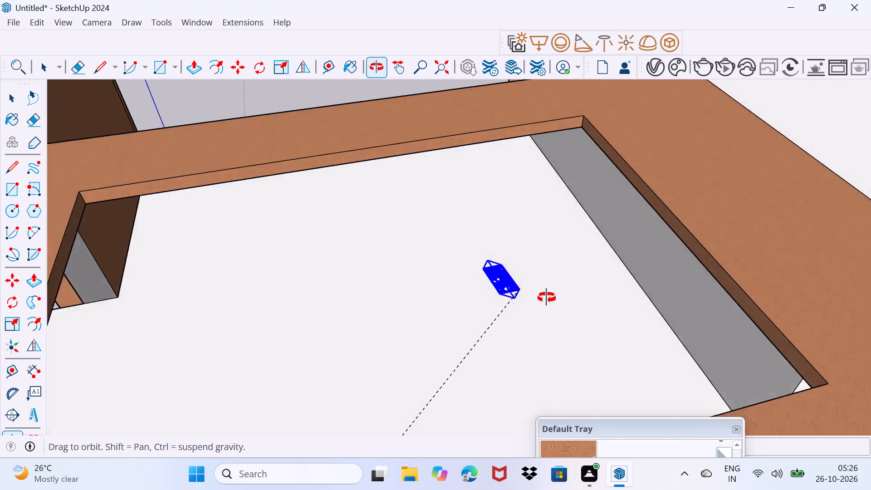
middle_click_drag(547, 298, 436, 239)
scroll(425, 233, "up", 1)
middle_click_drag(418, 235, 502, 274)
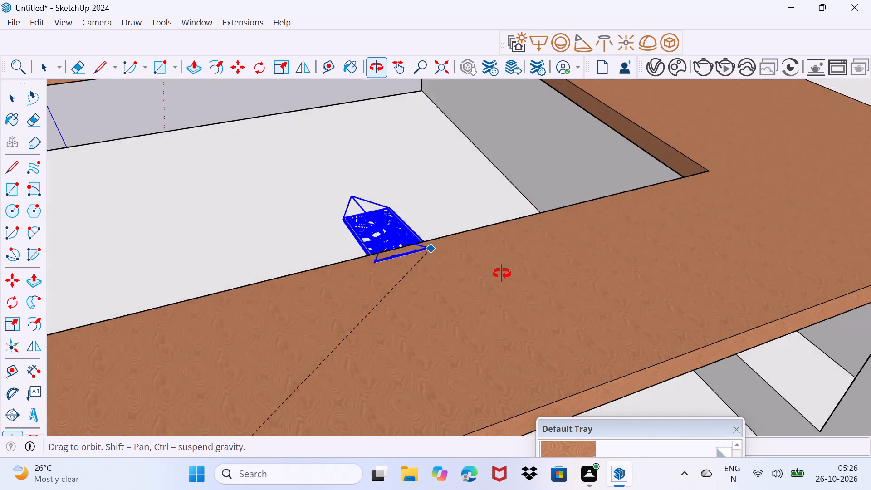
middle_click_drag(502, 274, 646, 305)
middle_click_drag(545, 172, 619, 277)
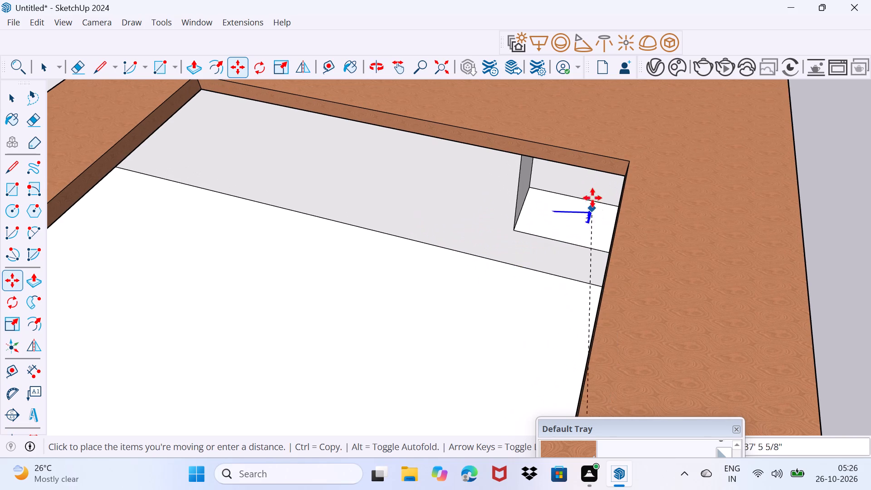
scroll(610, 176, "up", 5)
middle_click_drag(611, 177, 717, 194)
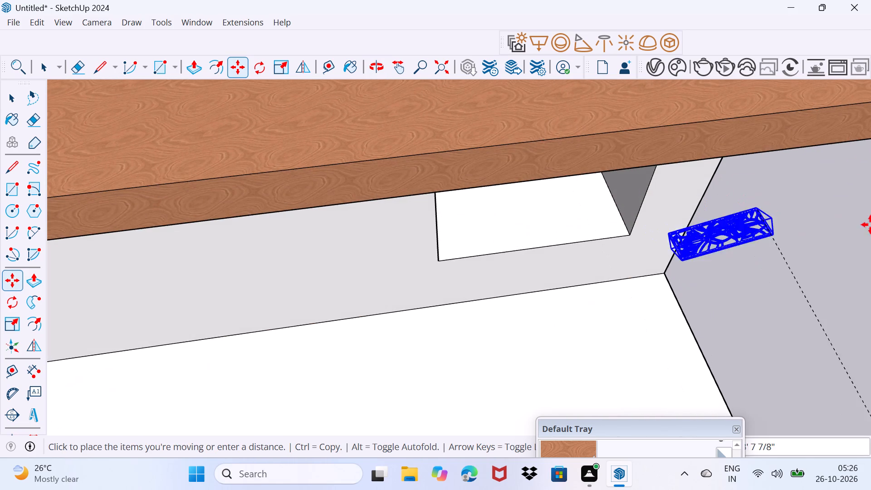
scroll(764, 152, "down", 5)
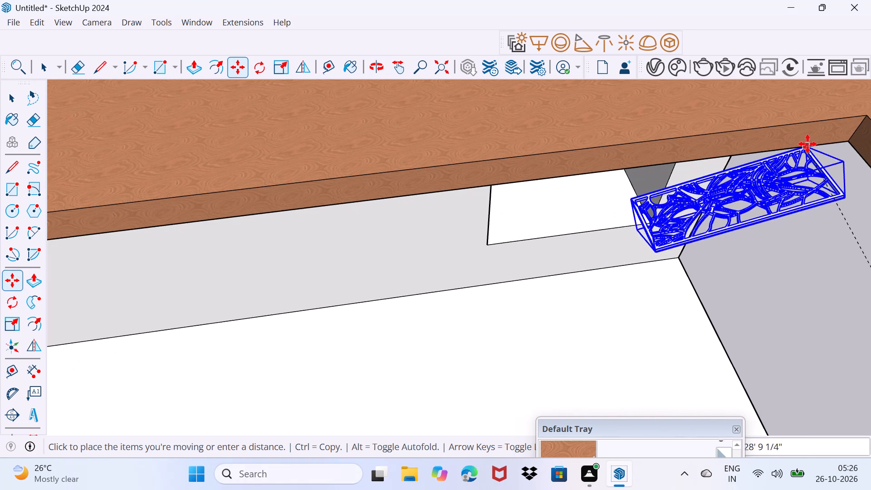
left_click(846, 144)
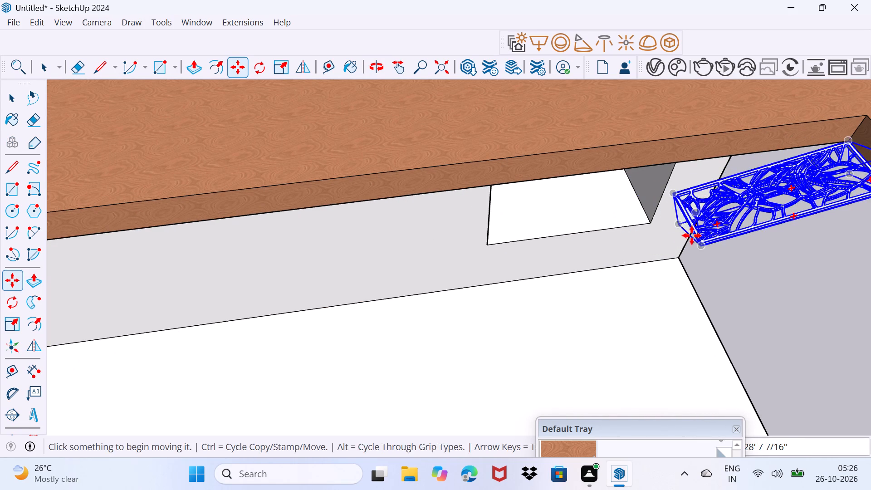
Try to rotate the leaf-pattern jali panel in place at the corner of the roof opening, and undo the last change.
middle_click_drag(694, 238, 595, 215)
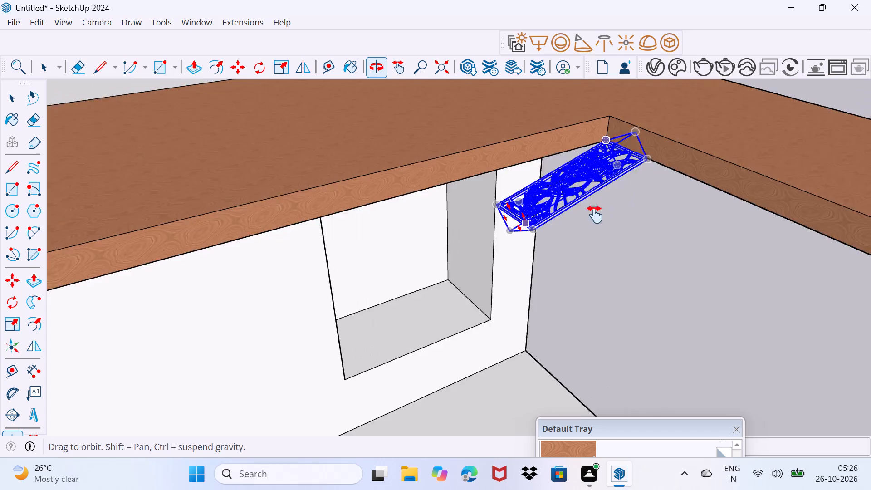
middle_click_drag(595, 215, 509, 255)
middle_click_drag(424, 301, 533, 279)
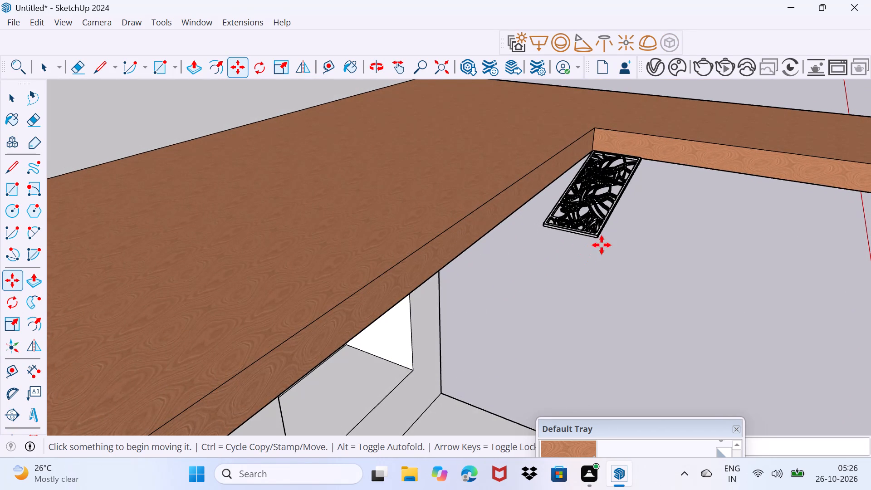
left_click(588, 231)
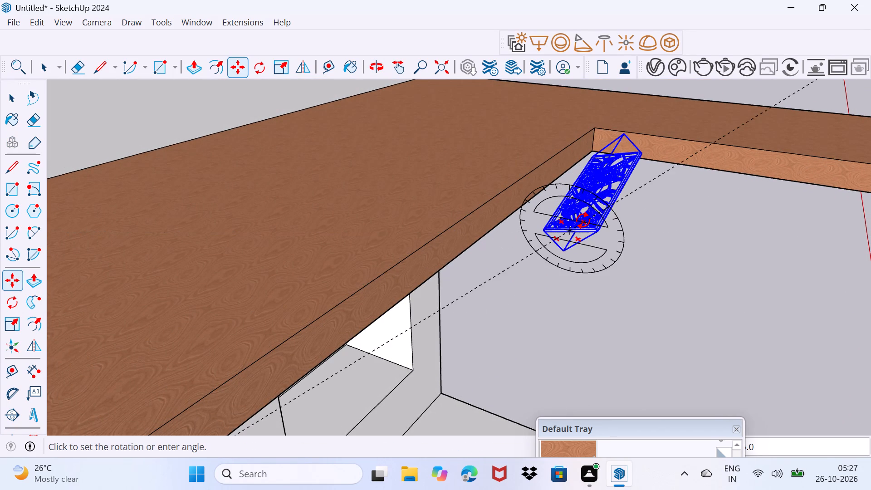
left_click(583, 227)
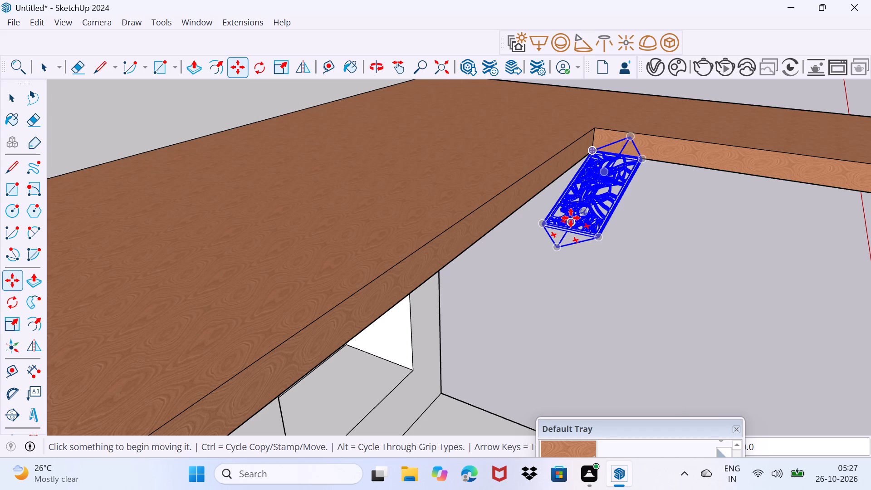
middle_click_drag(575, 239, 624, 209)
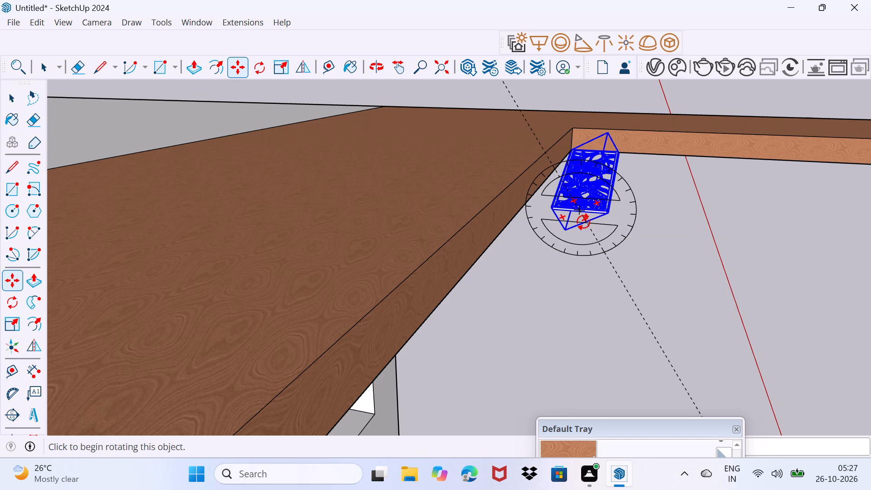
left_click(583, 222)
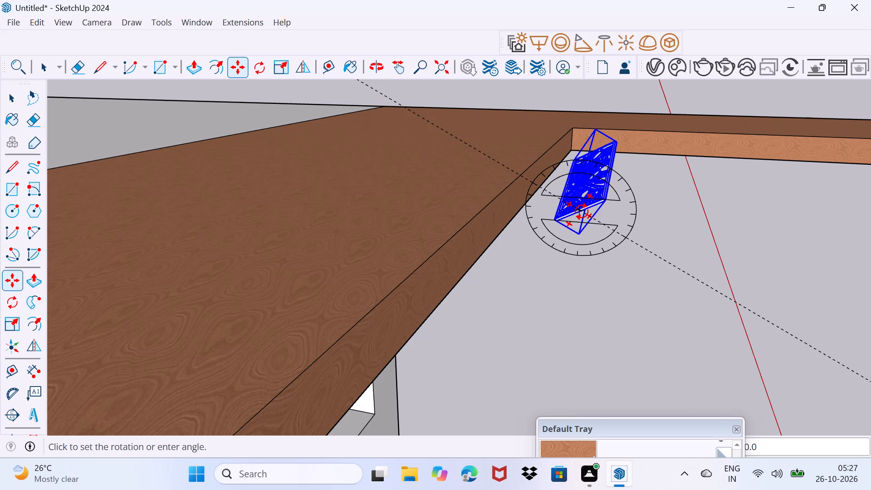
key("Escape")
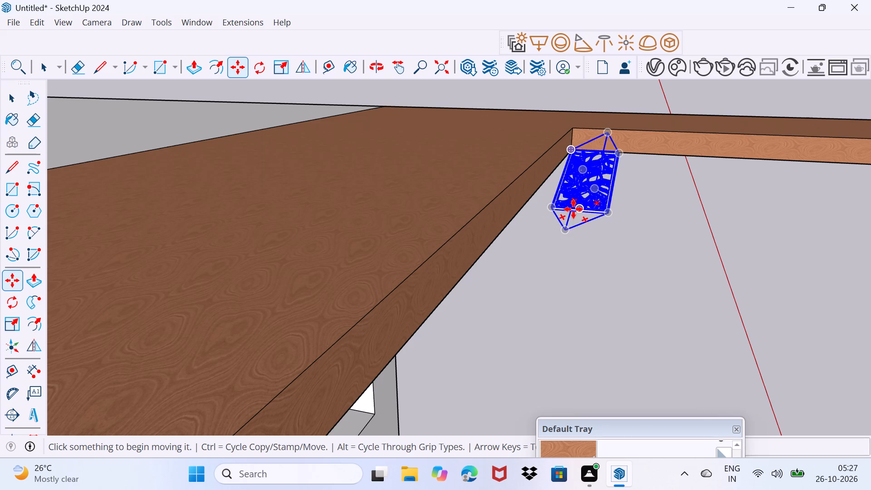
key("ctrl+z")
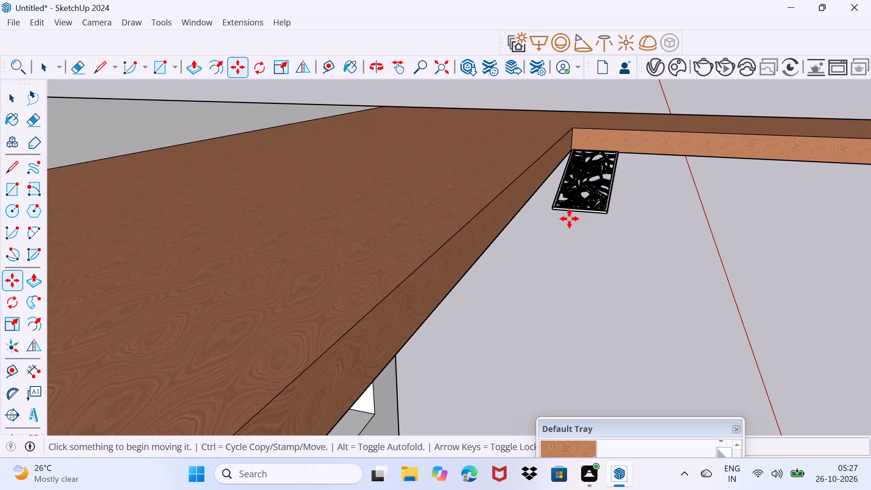
Delete the leaf-pattern jali panel at the inner corner of the wooden roof opening.
left_click(586, 201)
key("Delete")
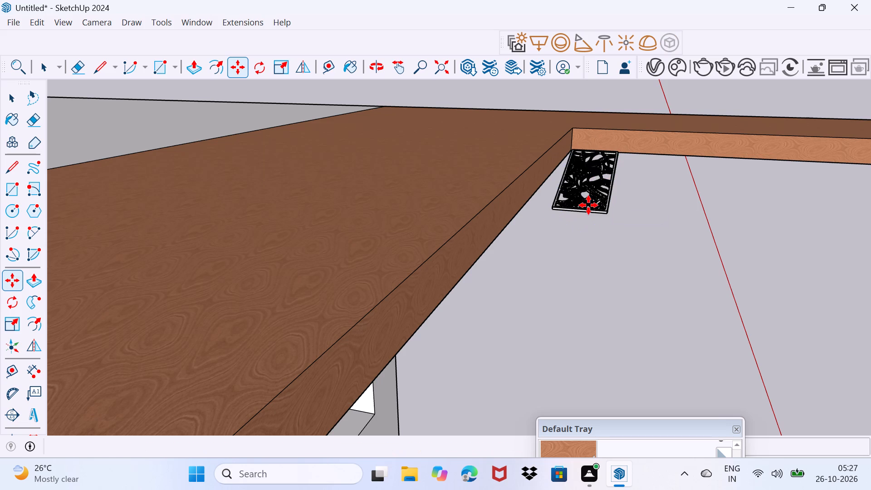
left_click(590, 196)
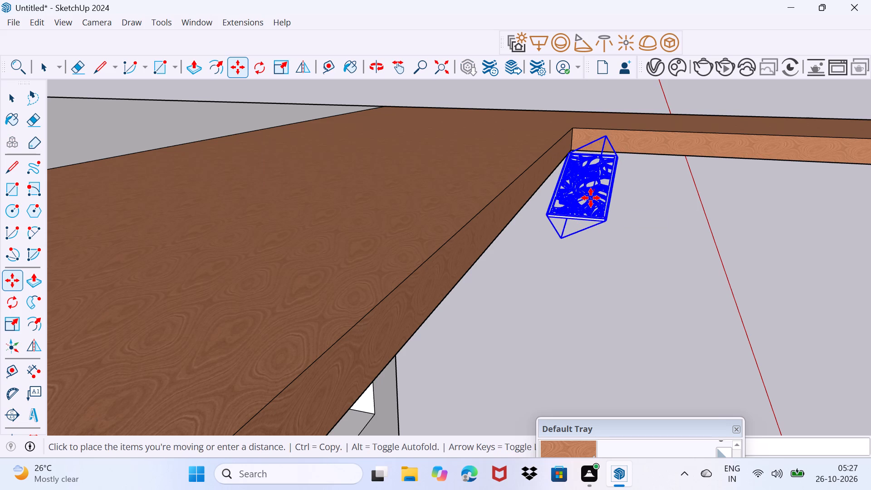
key("Delete")
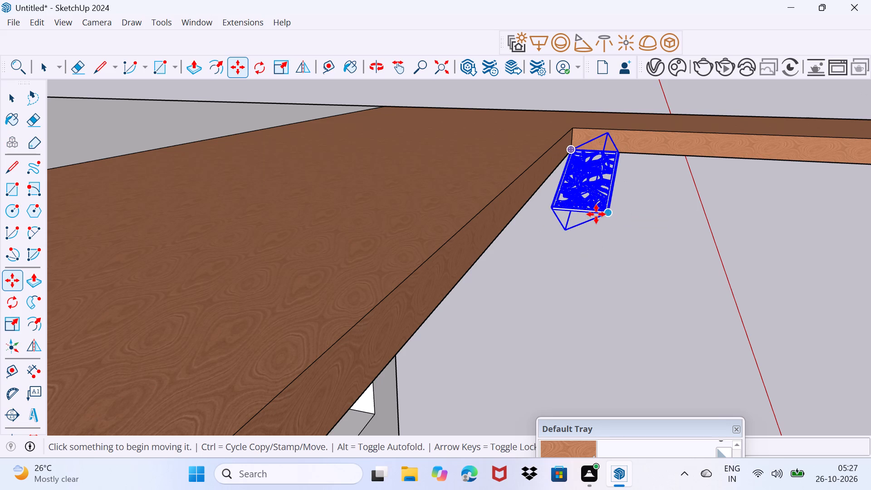
left_click(597, 214)
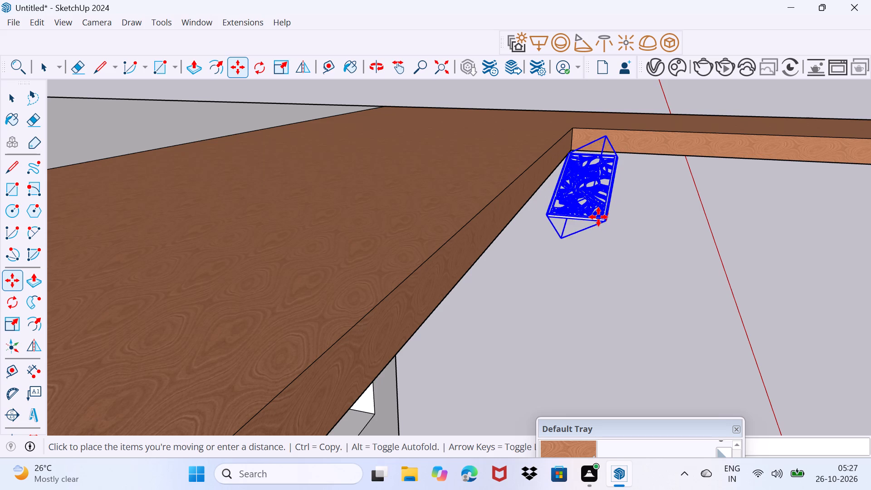
key("Delete")
key("Escape")
key("space")
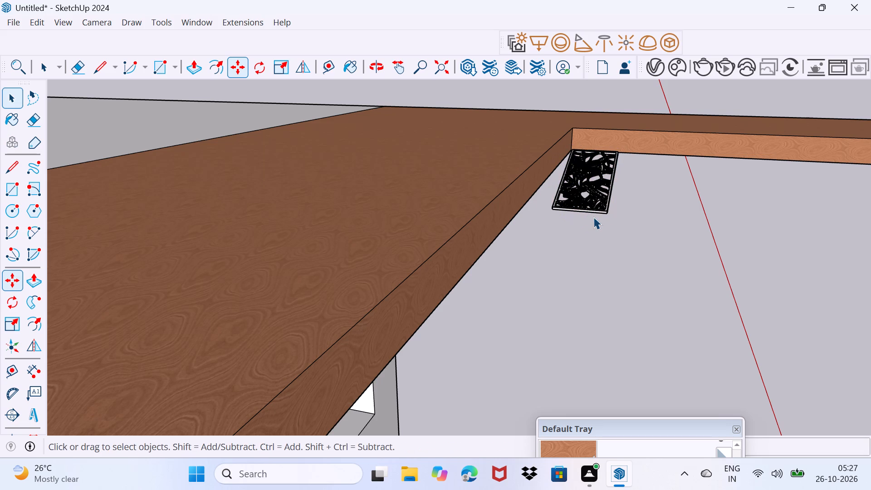
left_click(571, 195)
left_click(591, 204)
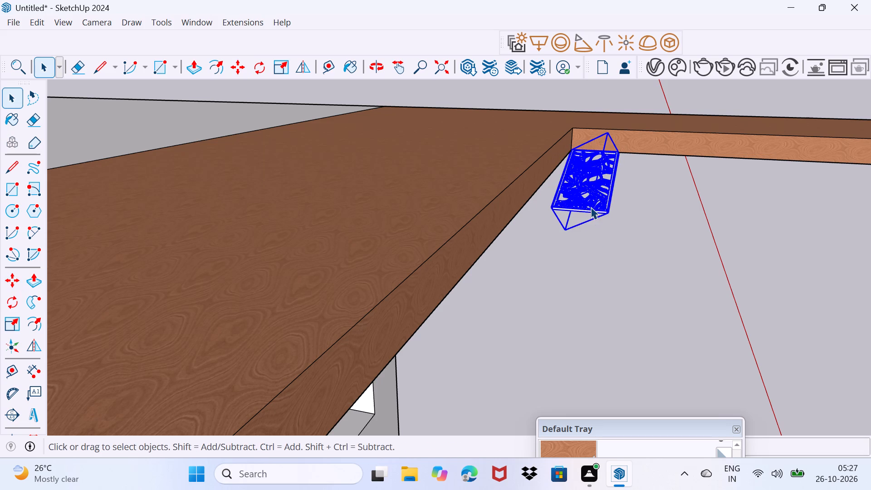
key("Delete")
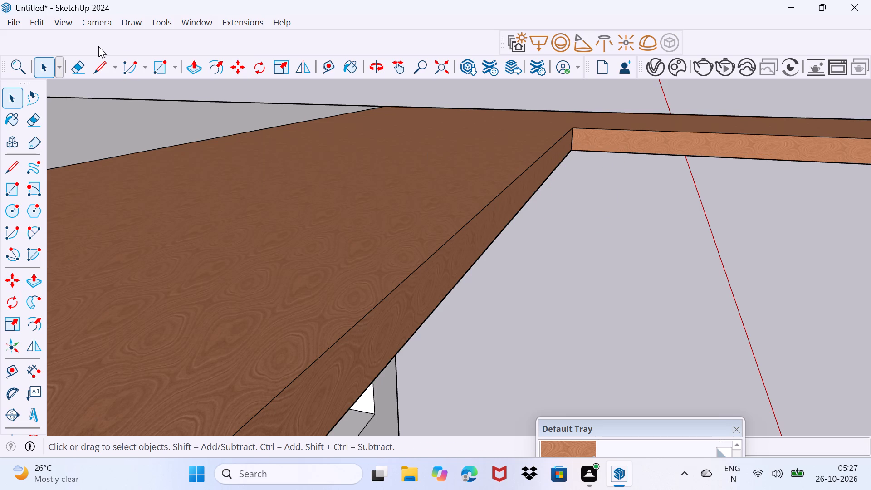
Open 3D Warehouse and search its models for "cnc jali".
left_click(204, 17)
left_click(235, 128)
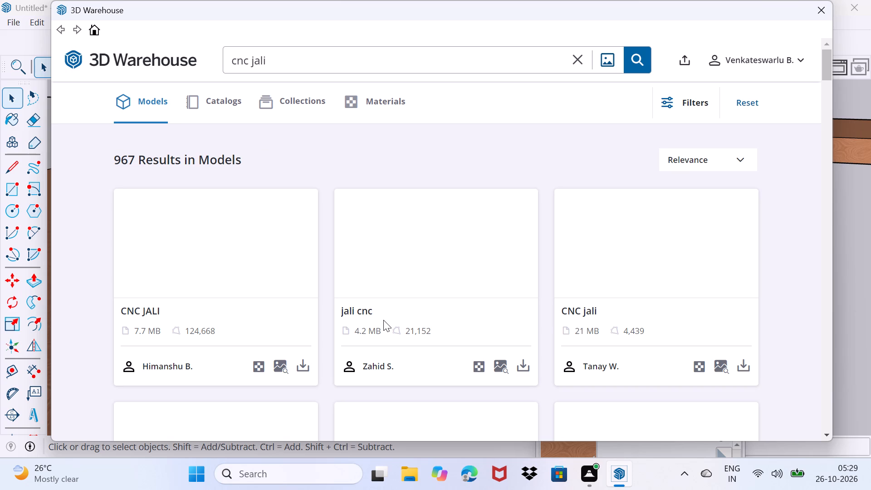
Browse the CNC jali search results to examine the available screen designs and find a suitable panel pattern.
scroll(383, 320, "down", 1)
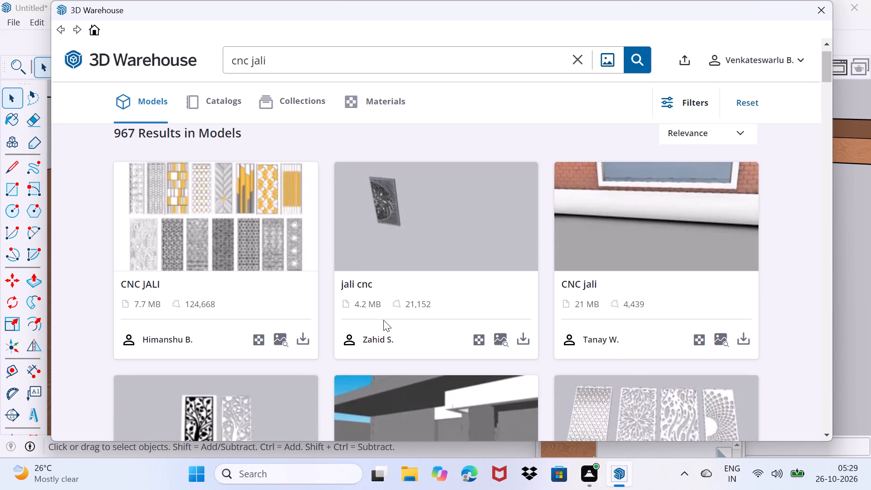
scroll(383, 320, "down", 4)
scroll(383, 320, "up", 3)
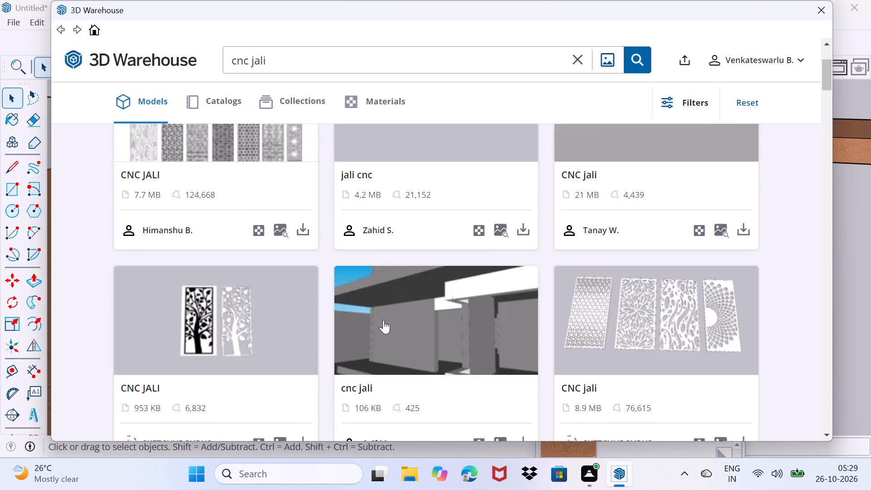
scroll(383, 320, "up", 3)
scroll(383, 320, "down", 7)
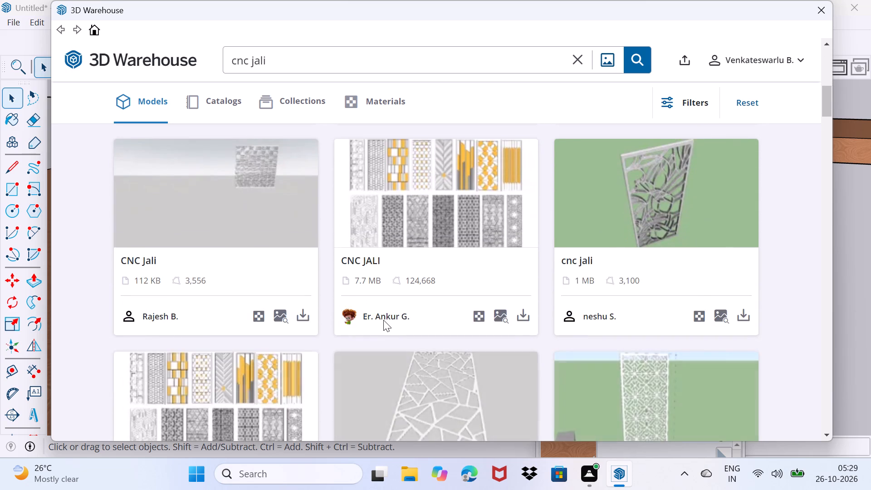
scroll(383, 320, "down", 9)
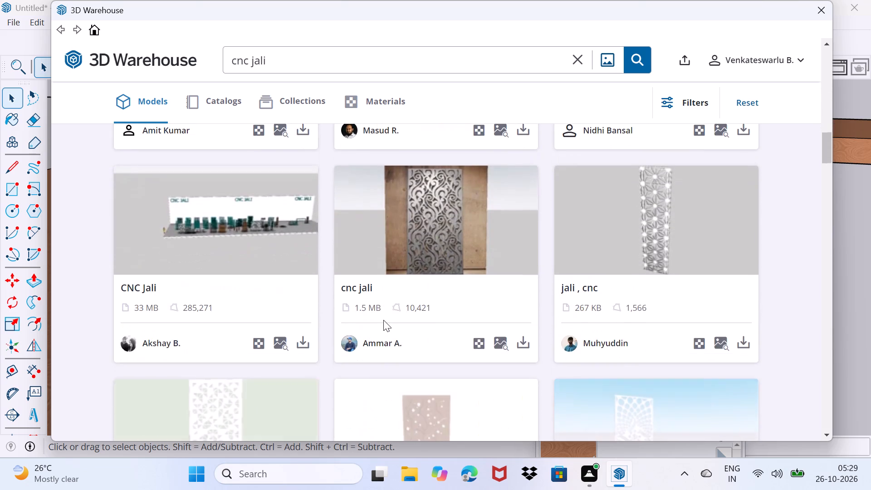
scroll(383, 320, "down", 3)
scroll(383, 320, "up", 2)
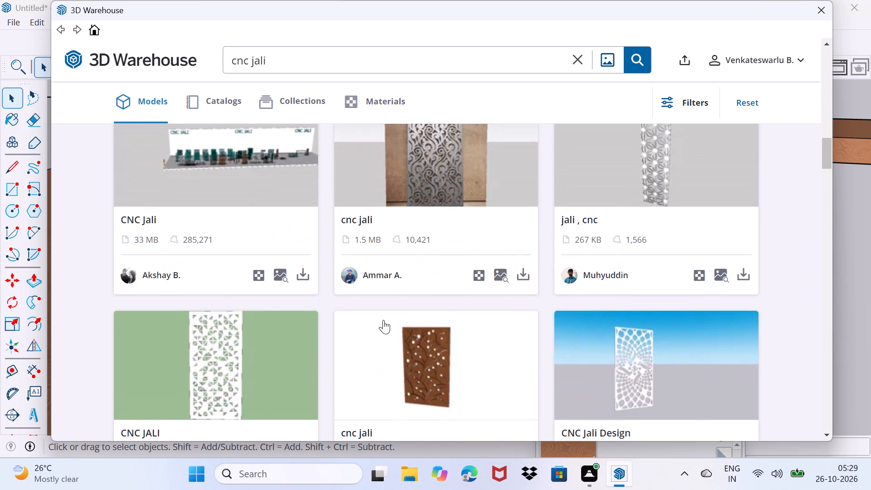
scroll(387, 322, "down", 3)
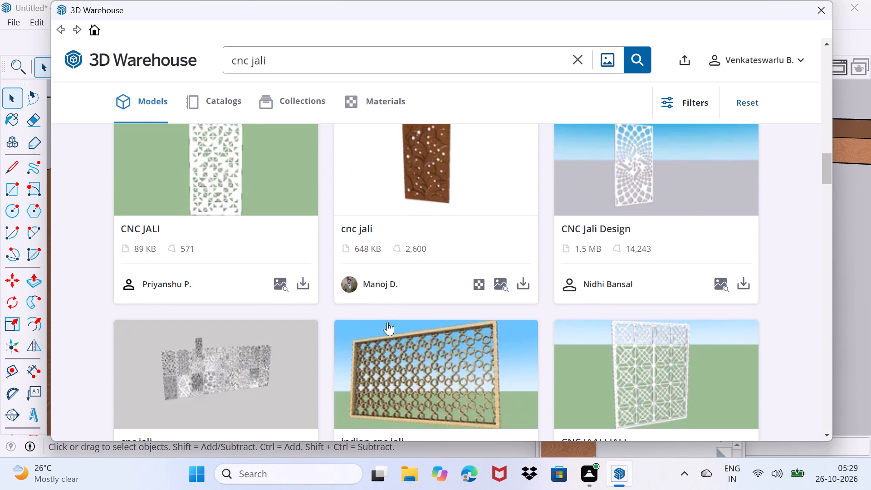
scroll(387, 322, "down", 6)
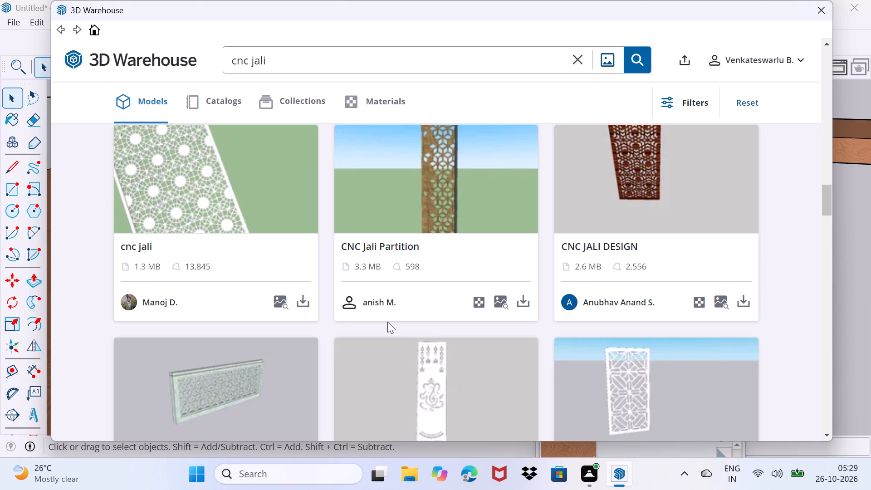
scroll(387, 322, "down", 2)
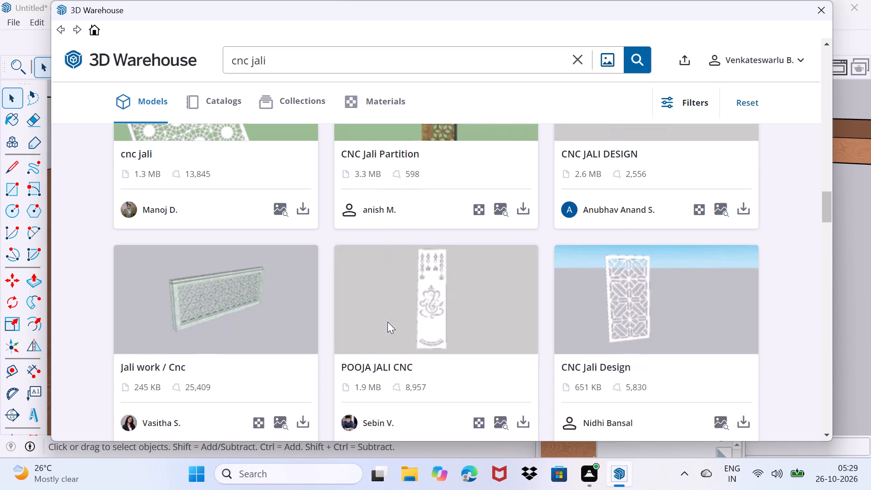
scroll(387, 322, "down", 8)
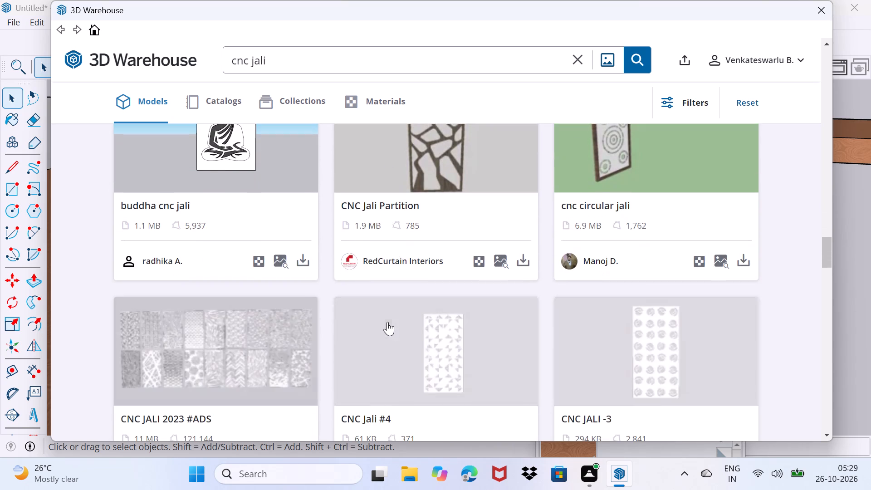
scroll(387, 322, "down", 3)
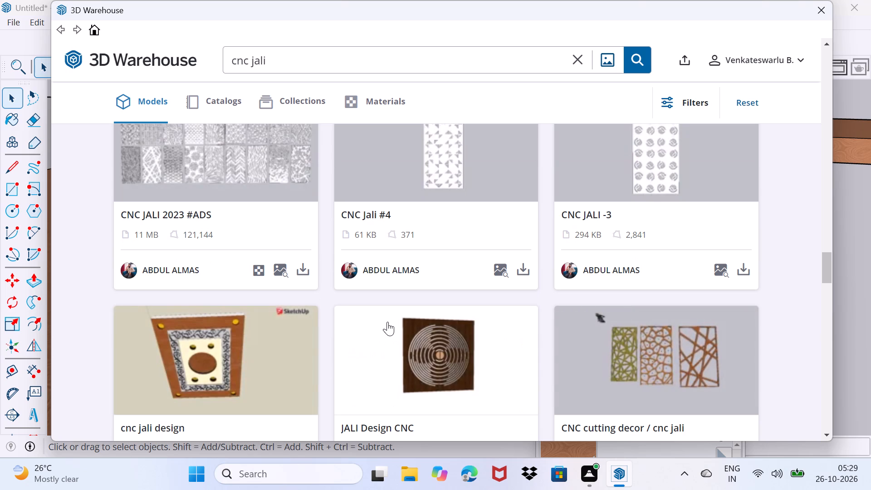
scroll(387, 322, "up", 1)
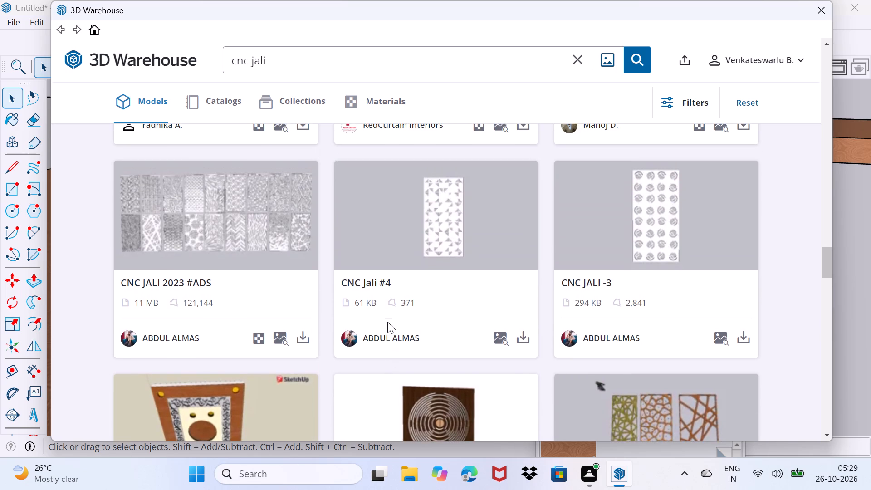
scroll(387, 322, "down", 8)
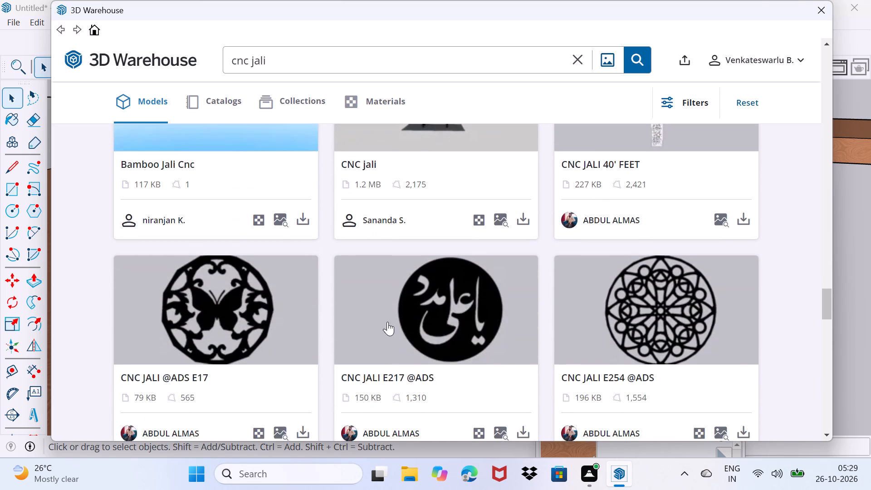
scroll(387, 322, "down", 7)
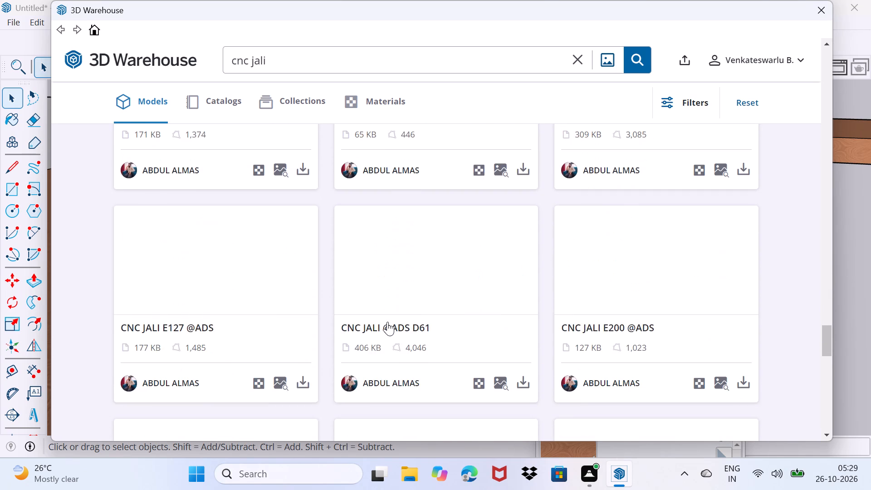
scroll(387, 322, "down", 3)
scroll(387, 322, "up", 4)
scroll(387, 322, "down", 2)
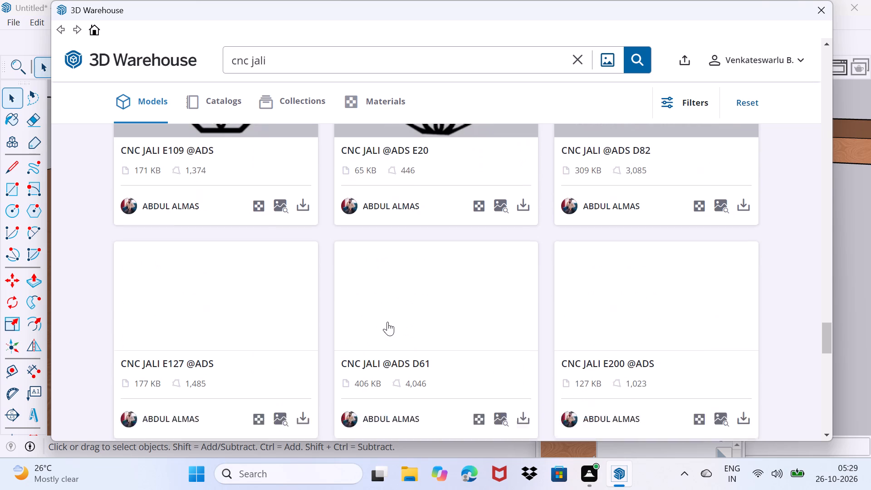
scroll(387, 322, "down", 2)
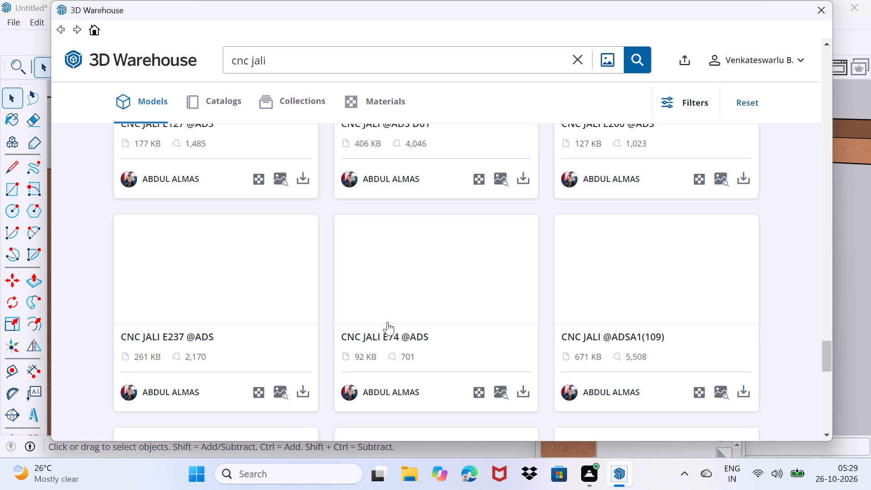
scroll(387, 322, "down", 3)
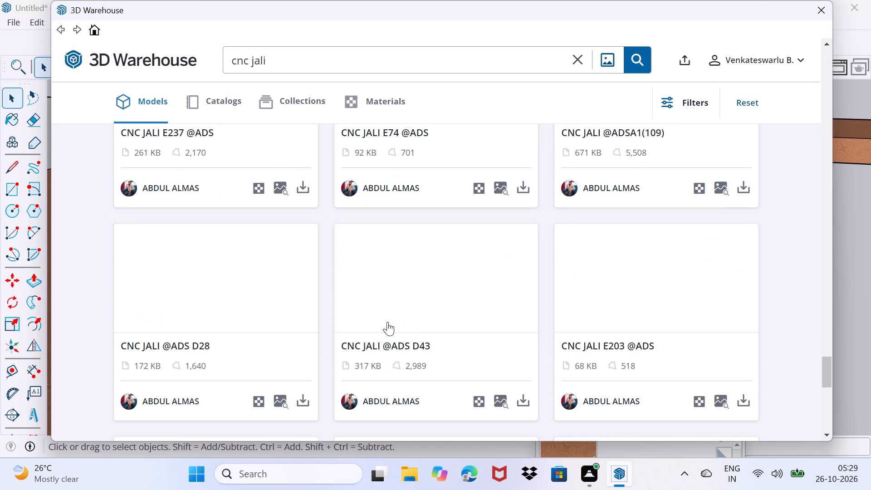
scroll(387, 322, "down", 3)
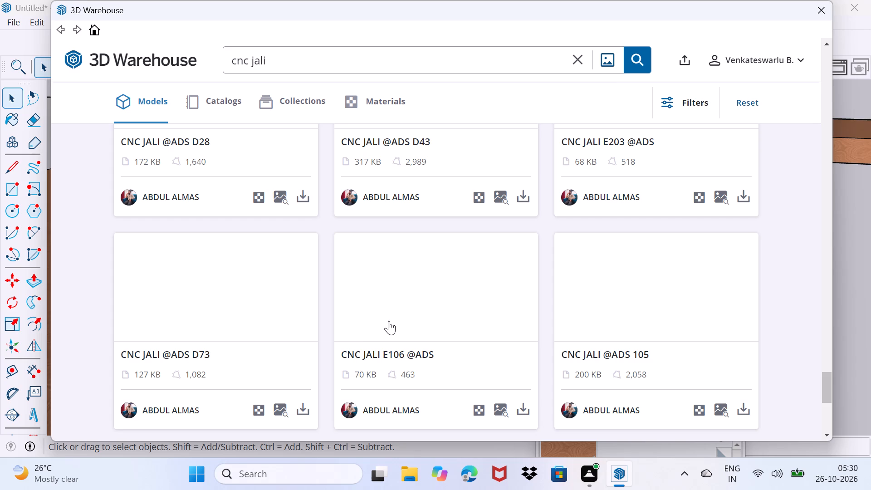
scroll(389, 321, "down", 2)
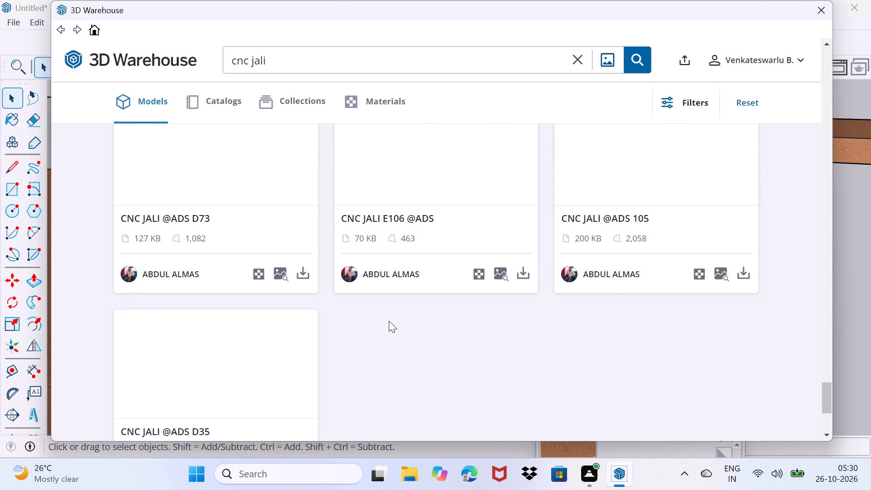
scroll(389, 321, "up", 5)
scroll(389, 321, "down", 3)
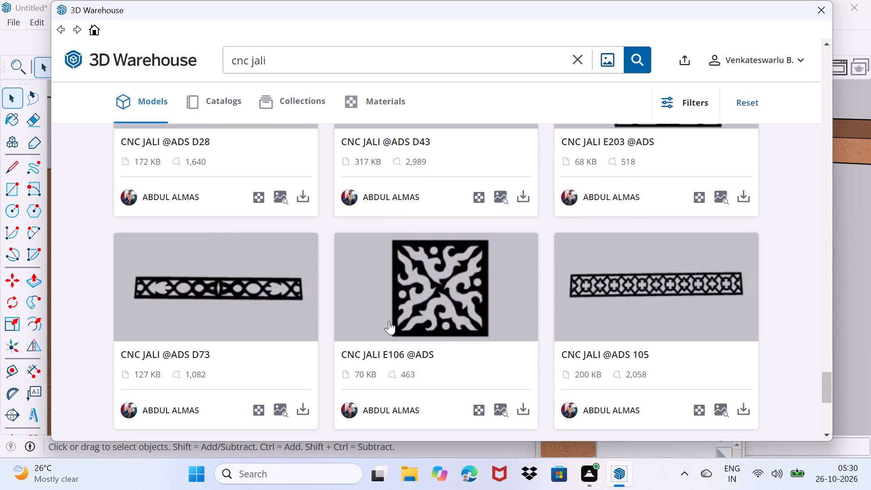
scroll(389, 321, "down", 6)
scroll(389, 321, "up", 8)
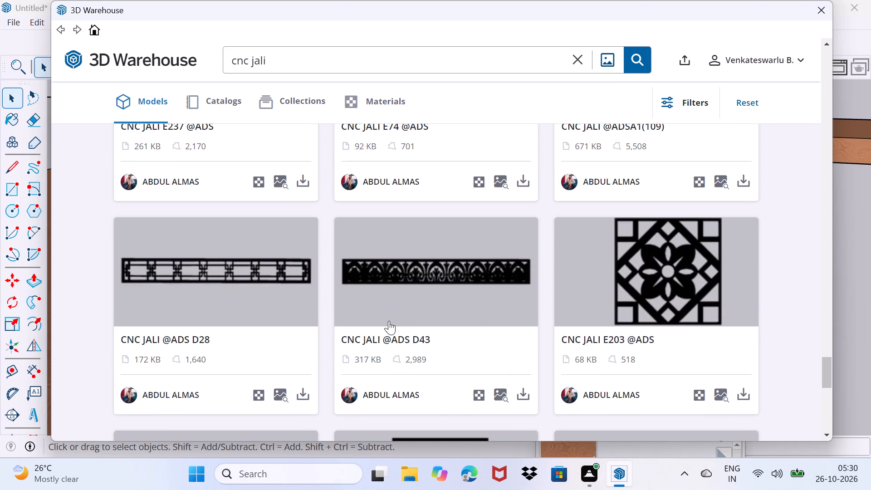
left_click(749, 387)
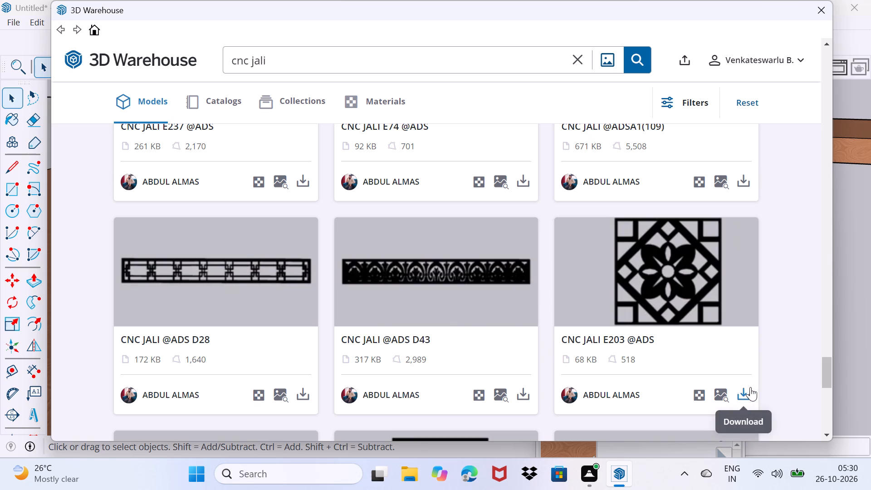
left_click(403, 241)
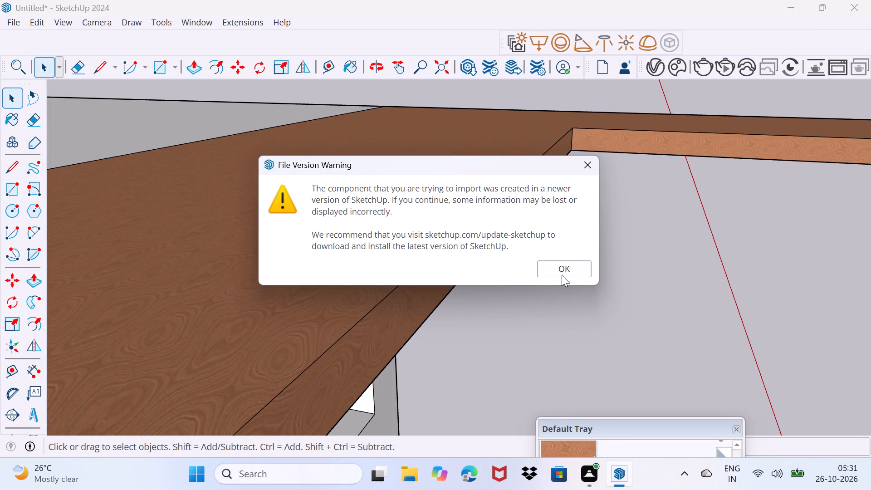
left_click(563, 274)
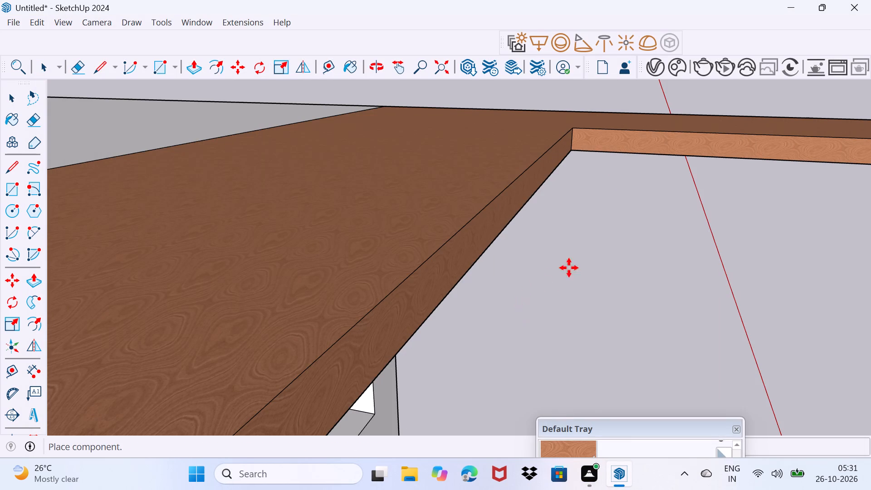
scroll(581, 186, "down", 8)
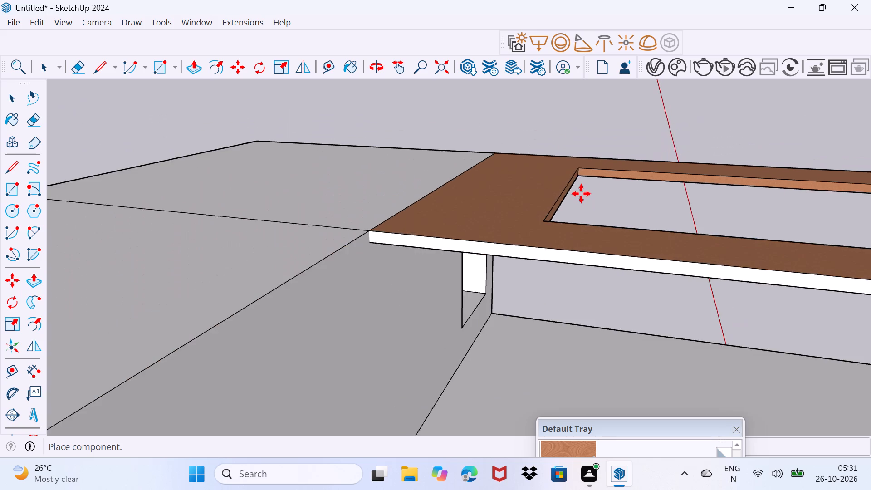
scroll(581, 194, "down", 4)
scroll(545, 326, "down", 10)
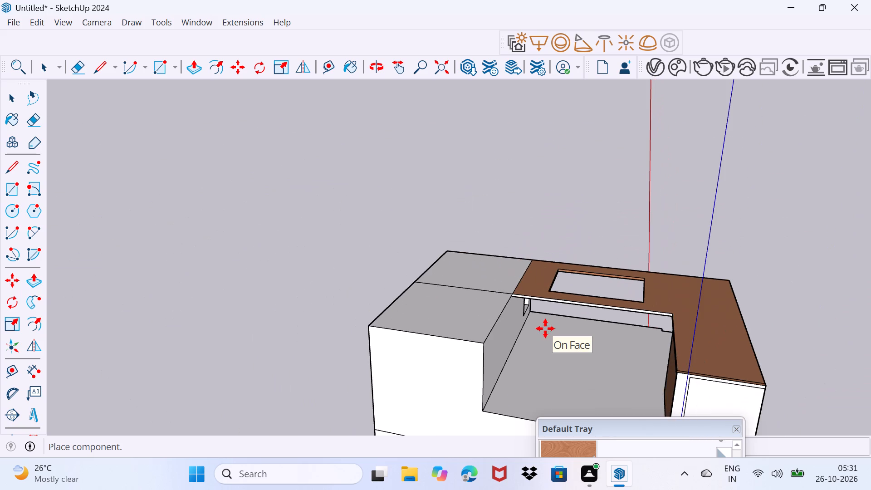
middle_click_drag(624, 327, 193, 242)
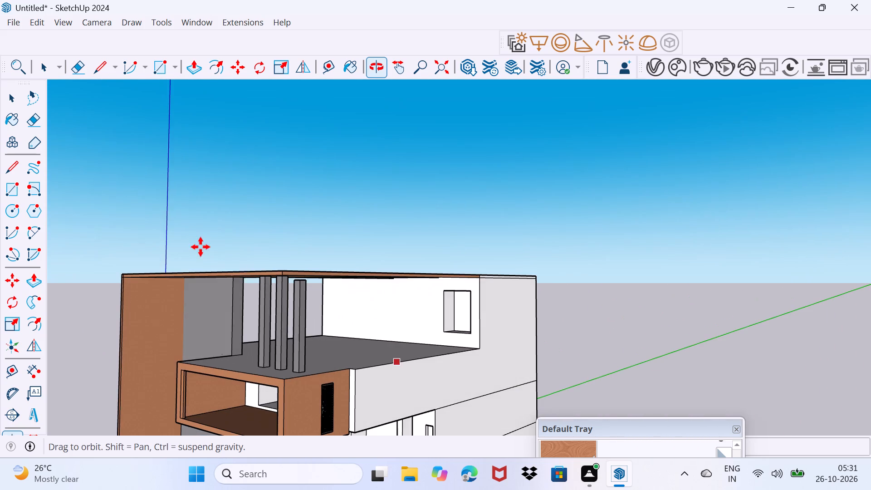
scroll(390, 328, "down", 2)
scroll(395, 370, "up", 4)
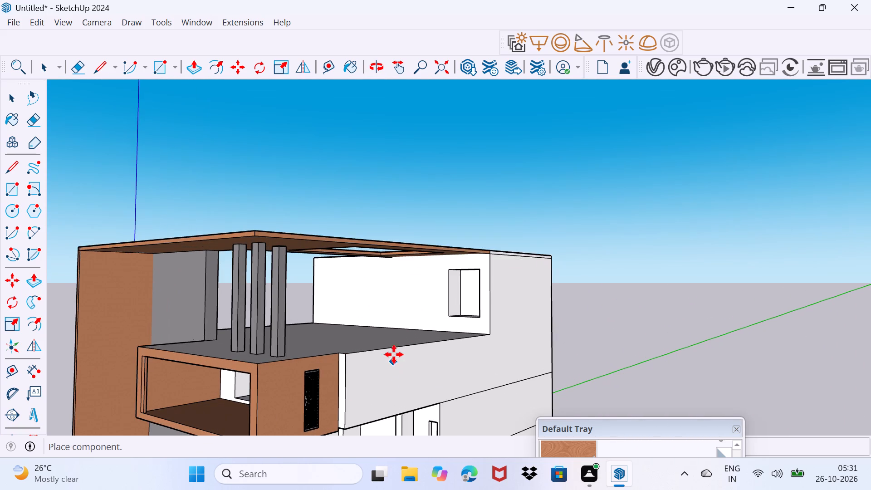
scroll(394, 354, "up", 4)
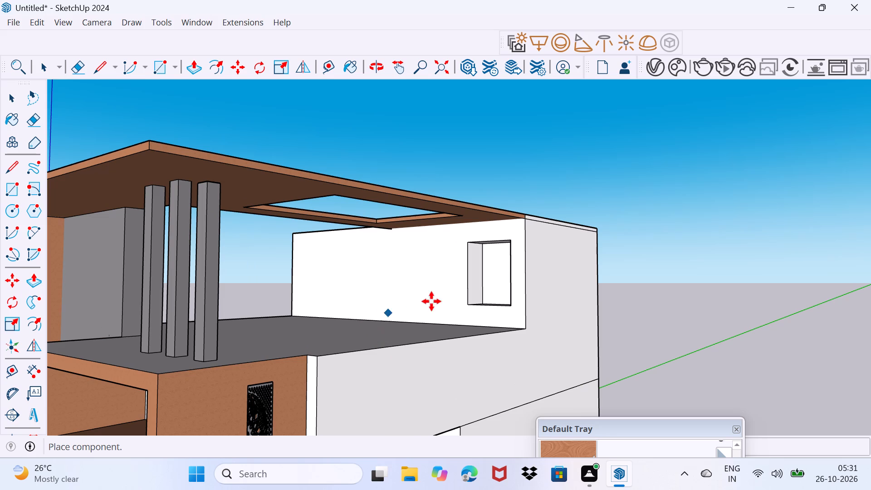
scroll(541, 271, "up", 3)
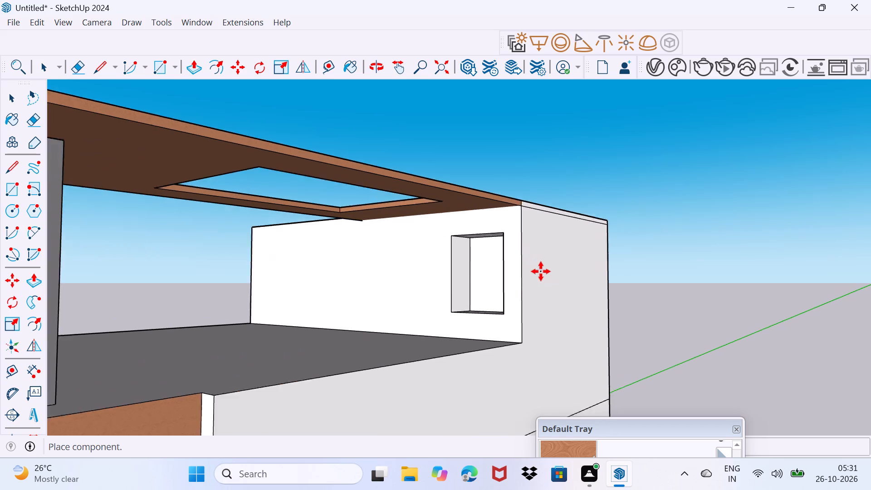
scroll(541, 271, "up", 5)
left_click(558, 261)
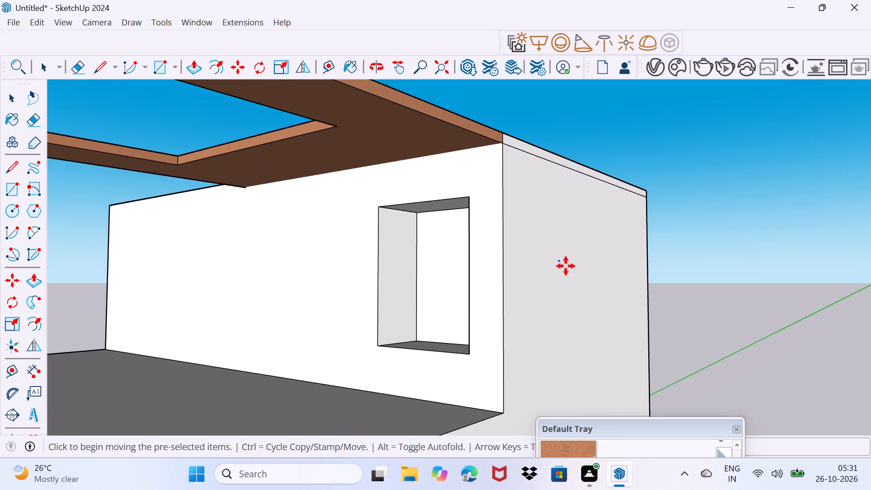
Move the flower-pattern jali panel from the exterior wall to the inner corner of the larger wooden roof opening, against its lower edges.
scroll(571, 272, "up", 14)
scroll(540, 248, "up", 4)
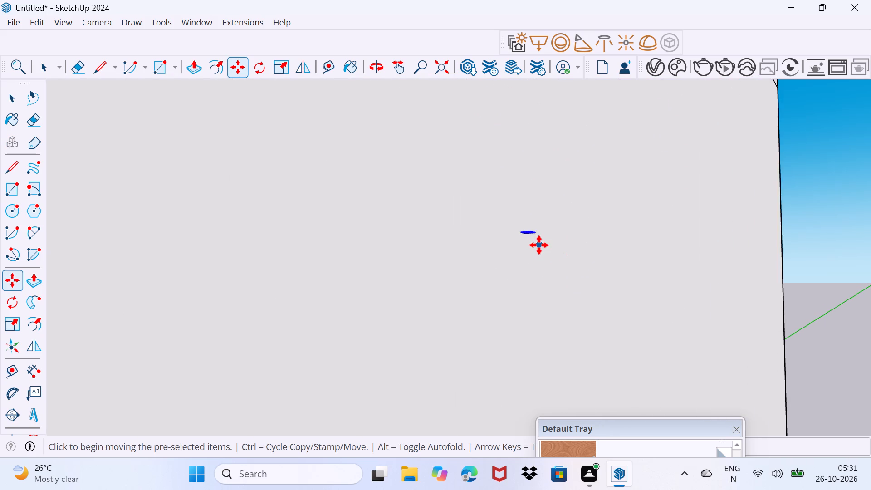
scroll(539, 245, "up", 5)
middle_click_drag(538, 240, 161, 444)
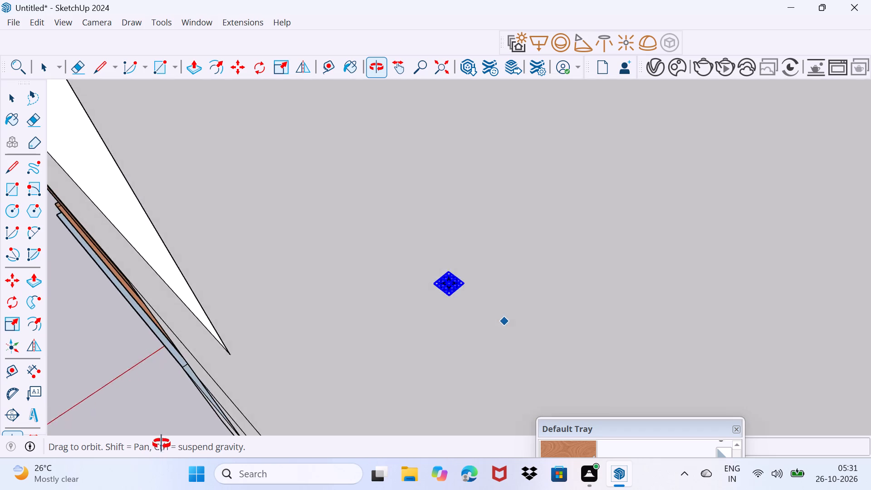
middle_click_drag(161, 444, 302, 392)
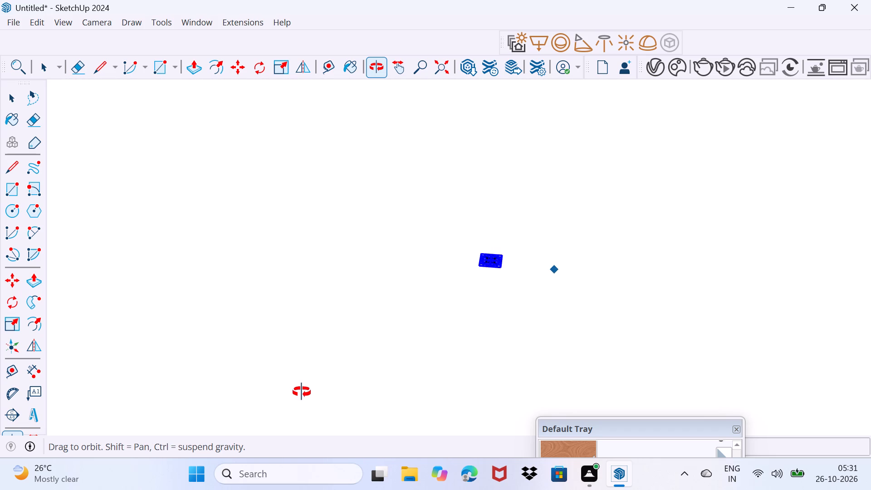
middle_click_drag(302, 392, 320, 376)
scroll(484, 273, "up", 2)
left_click(507, 265)
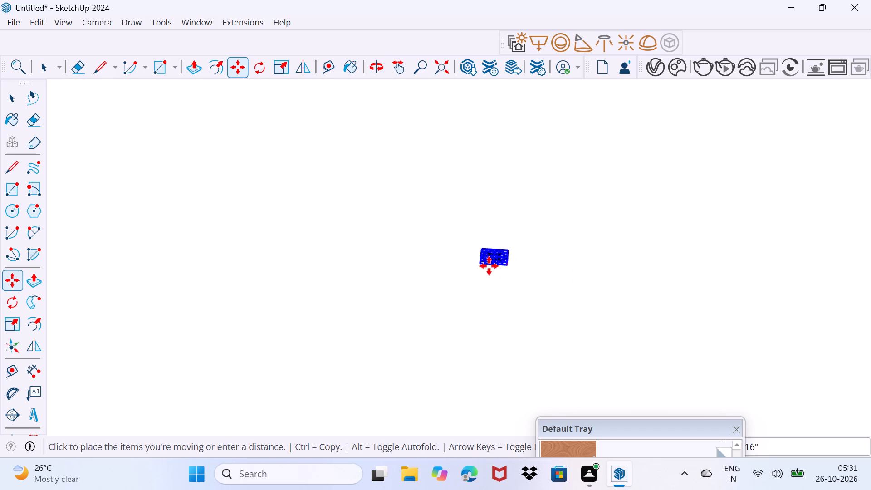
scroll(196, 247, "down", 8)
scroll(196, 248, "down", 13)
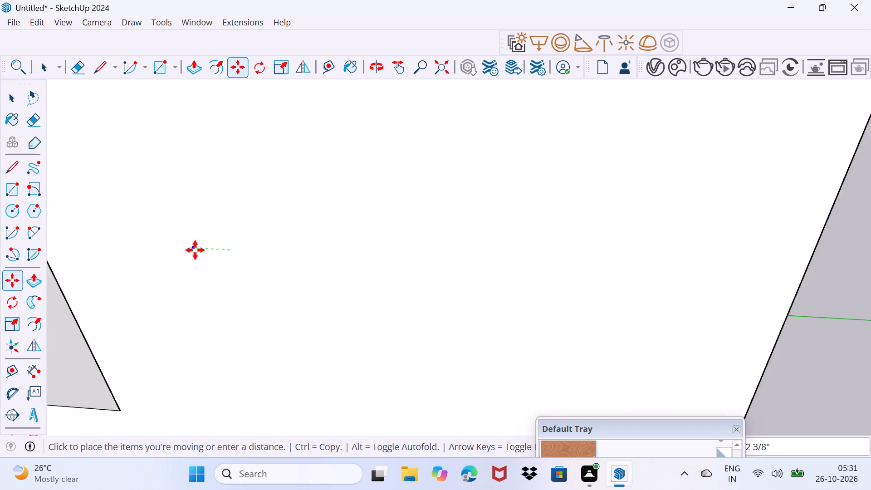
scroll(195, 250, "down", 11)
middle_click_drag(122, 166, 125, 169)
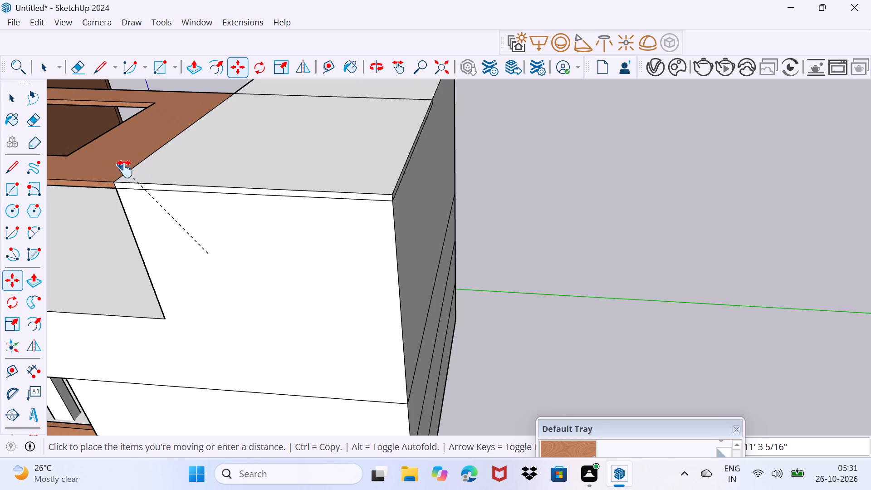
middle_click_drag(125, 169, 340, 356)
middle_click_drag(340, 355, 129, 452)
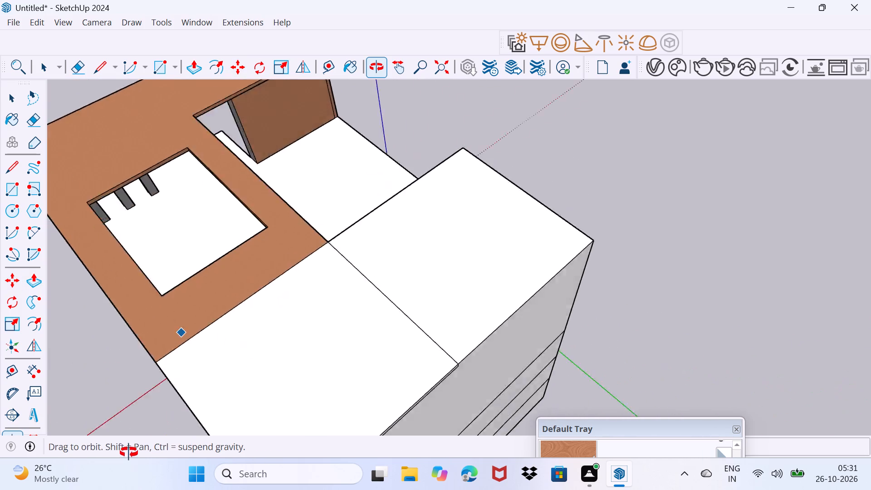
middle_click_drag(129, 452, 133, 351)
scroll(214, 212, "up", 6)
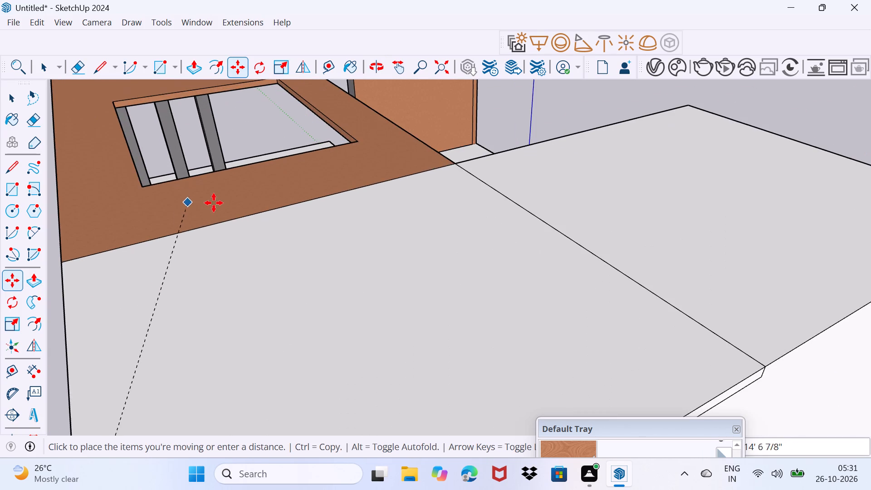
middle_click_drag(222, 206, 89, 225)
scroll(307, 157, "up", 3)
middle_click_drag(308, 152, 113, 470, "shift")
scroll(142, 371, "up", 3)
middle_click_drag(162, 363, 157, 369)
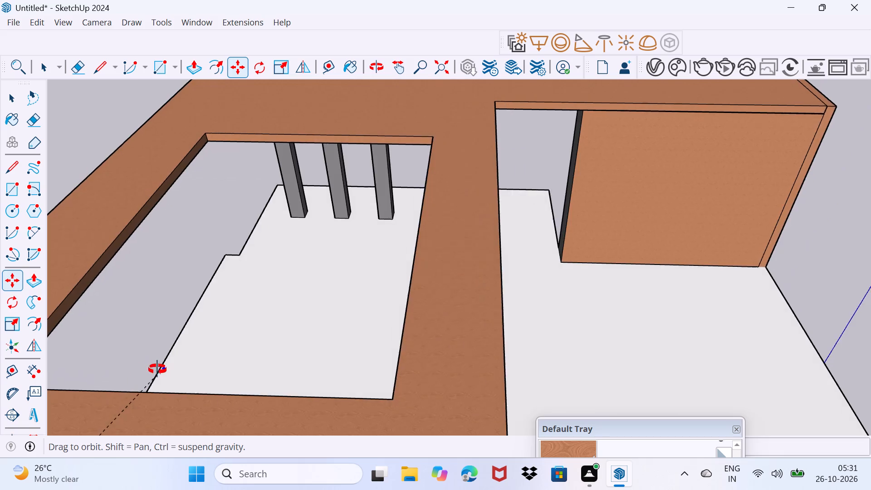
middle_click_drag(157, 369, 264, 445)
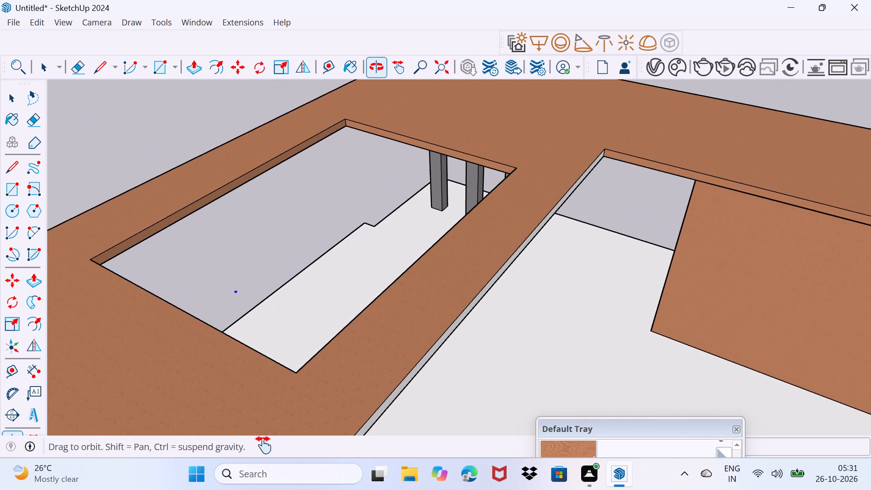
middle_click_drag(264, 445, 263, 436)
middle_click_drag(259, 360, 113, 345)
scroll(240, 164, "up", 3)
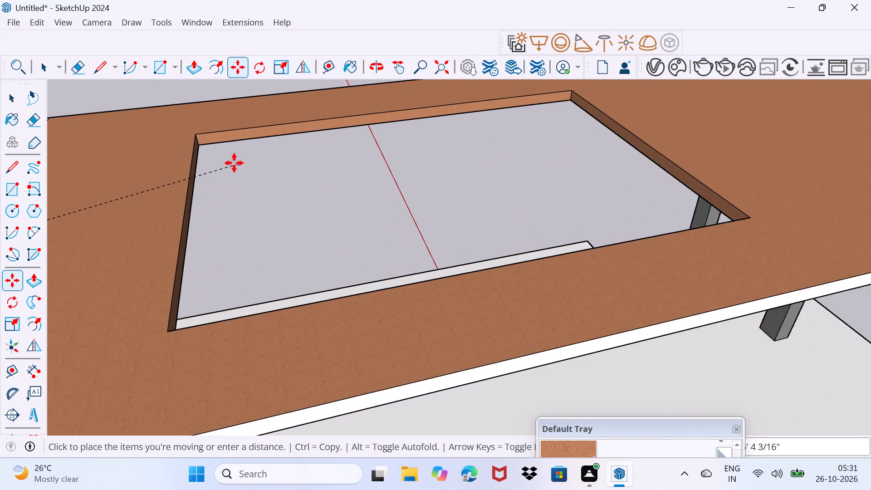
scroll(233, 163, "up", 5)
middle_click_drag(191, 121, 236, 235)
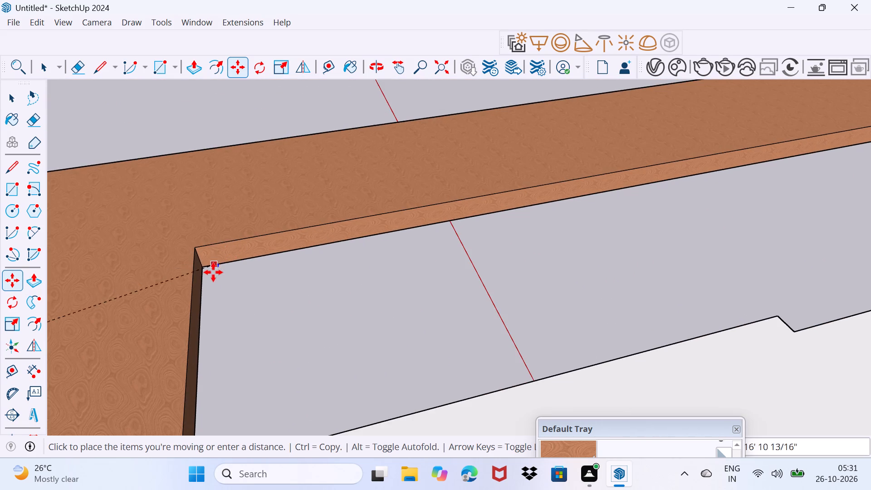
scroll(213, 273, "up", 7)
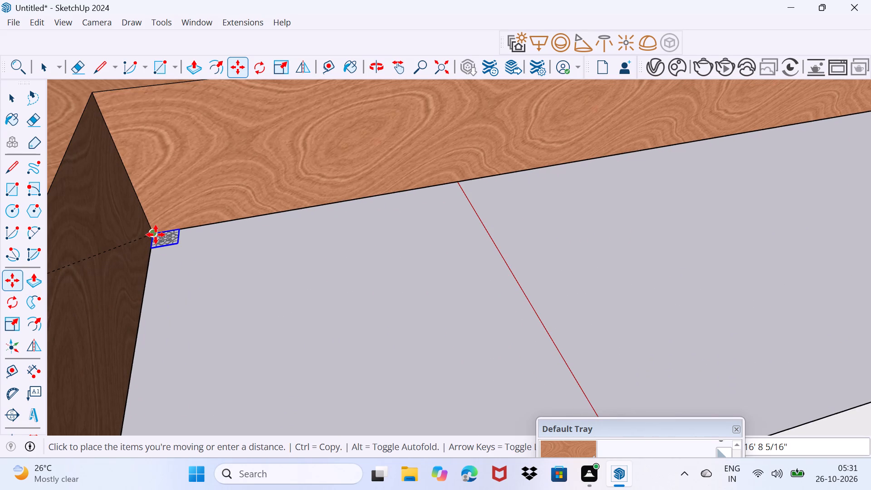
left_click(155, 234)
scroll(161, 249, "up", 5)
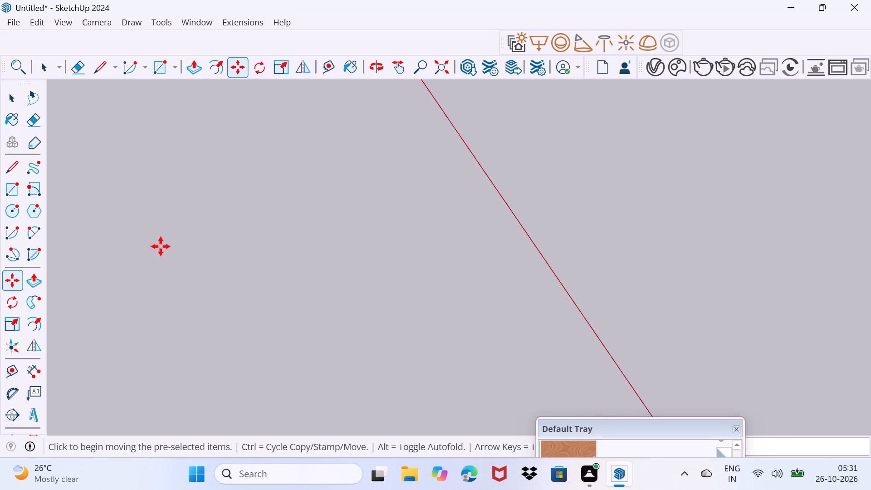
scroll(161, 246, "down", 5)
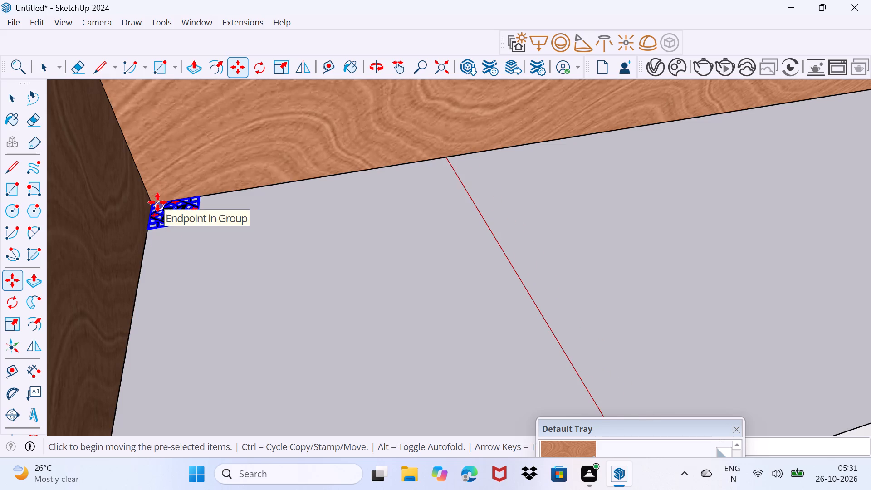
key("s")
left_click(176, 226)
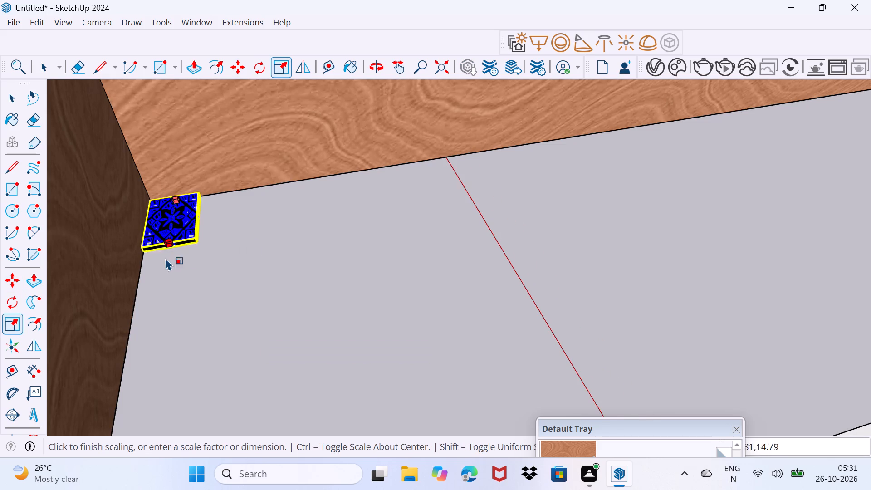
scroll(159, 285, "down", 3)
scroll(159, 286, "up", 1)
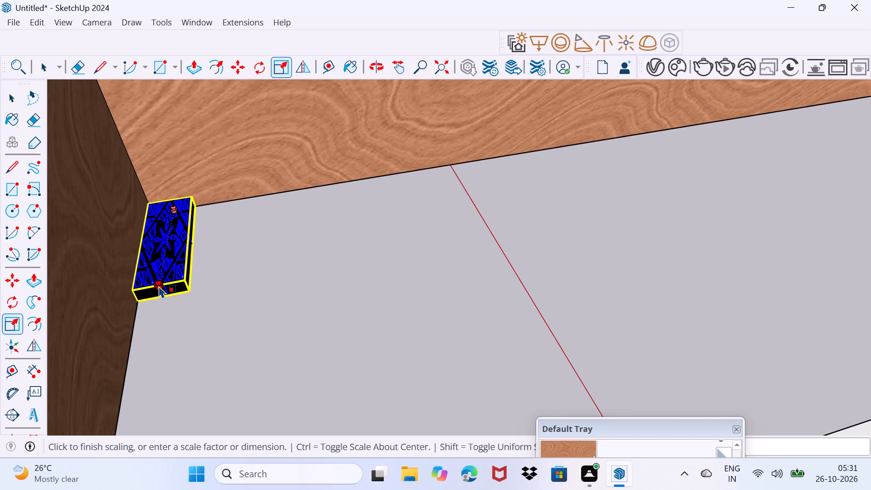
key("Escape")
Scale the jali panel up uniformly from its free corner, keeping the opposite corner fixed at the roof opening's inner corner.
scroll(169, 246, "up", 4)
scroll(172, 240, "down", 4)
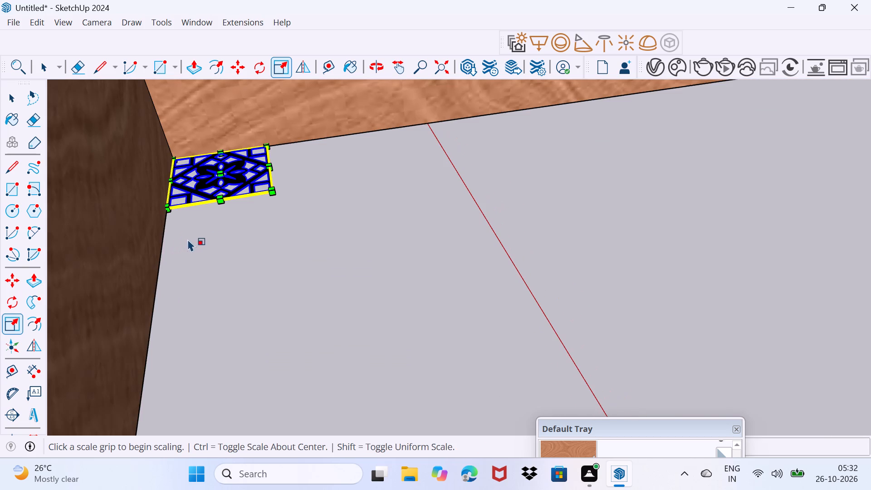
scroll(228, 200, "up", 9)
scroll(223, 200, "down", 2)
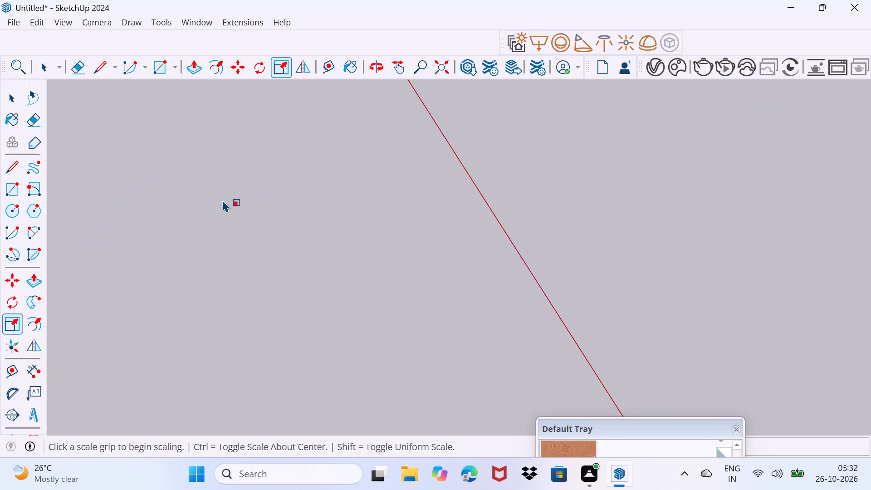
scroll(223, 200, "down", 2)
middle_click_drag(220, 199, 215, 92)
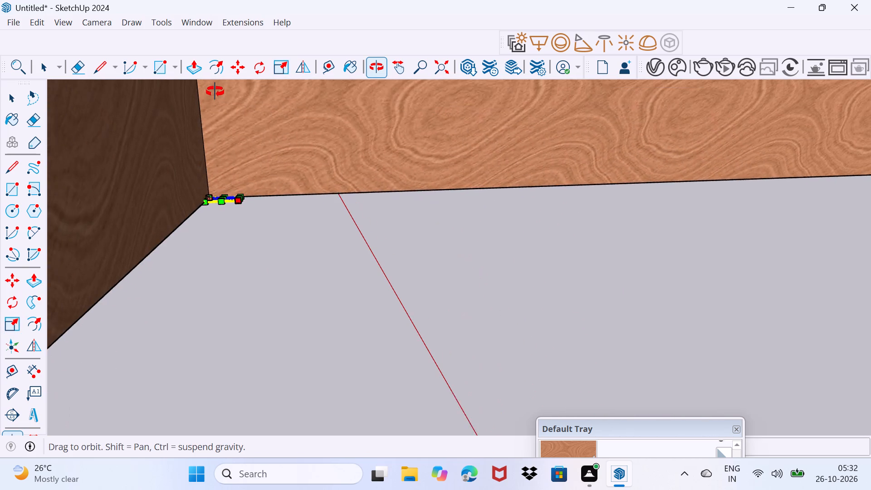
middle_click_drag(215, 92, 215, 92)
scroll(209, 206, "up", 3)
scroll(221, 204, "down", 1)
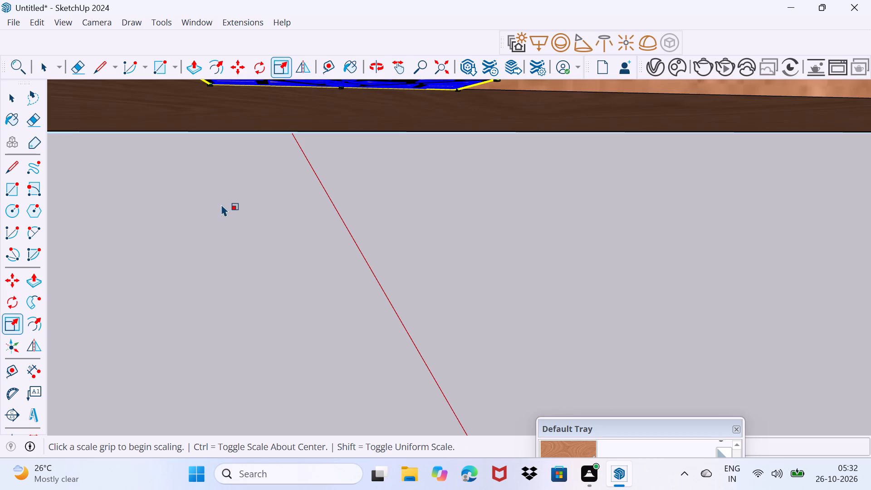
scroll(236, 189, "down", 1)
scroll(259, 153, "up", 5)
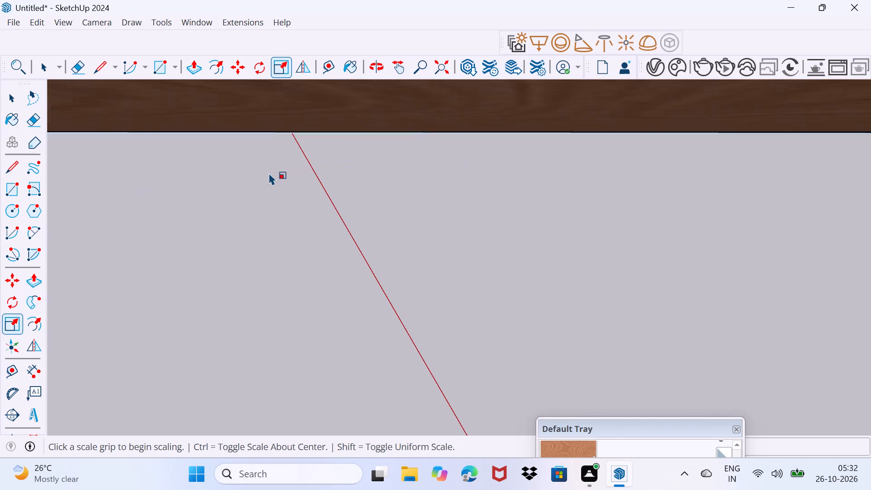
scroll(269, 173, "up", 2)
scroll(269, 173, "down", 3)
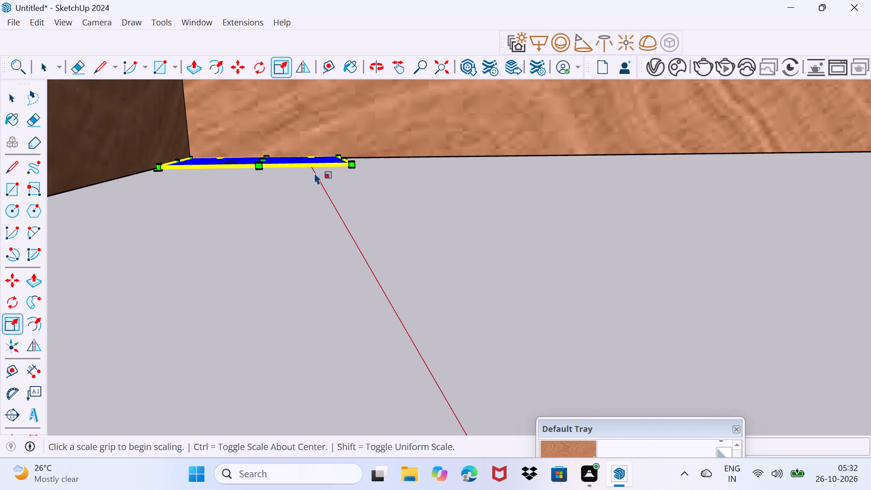
left_click_drag(354, 164, 445, 235)
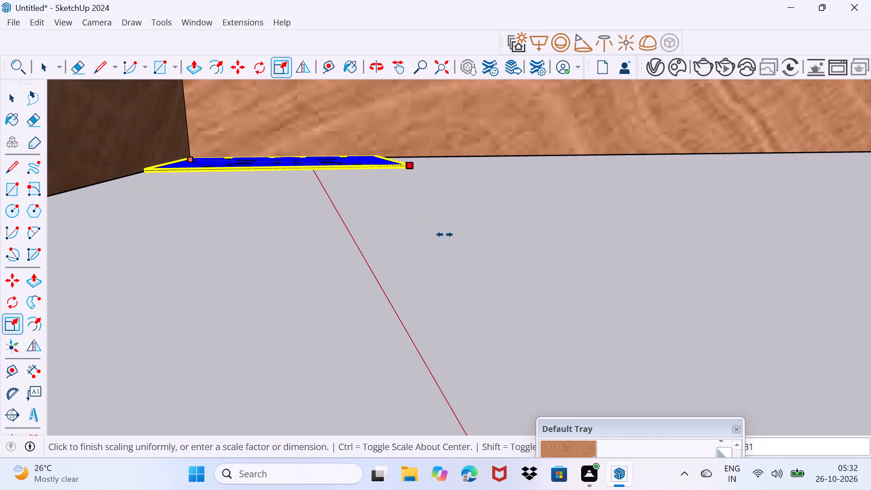
left_click_drag(445, 235, 641, 370)
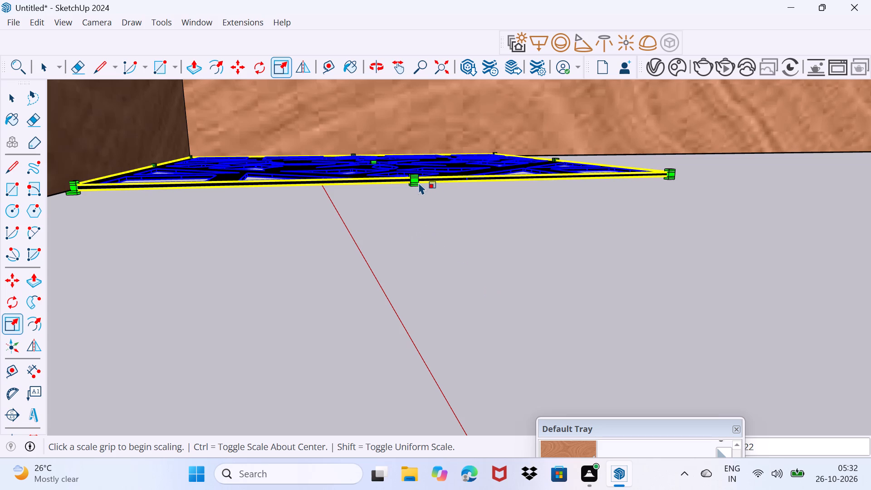
Stretch the jali panel in one direction along the roof opening's short side until it spans to the opposite edge.
scroll(419, 182, "up", 10)
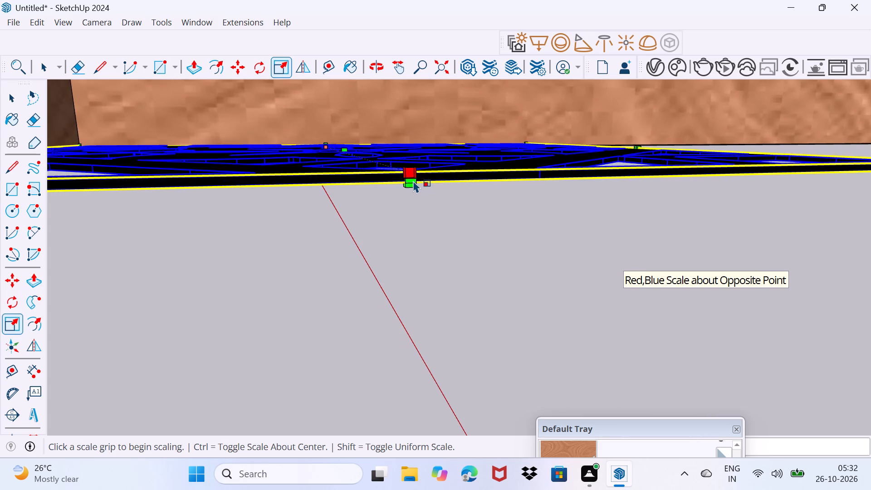
scroll(413, 181, "up", 8)
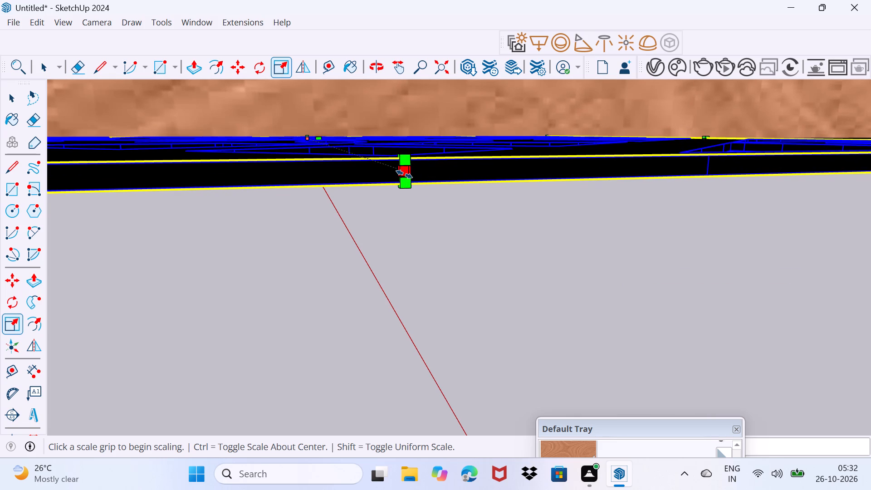
left_click(404, 174)
scroll(326, 226, "down", 7)
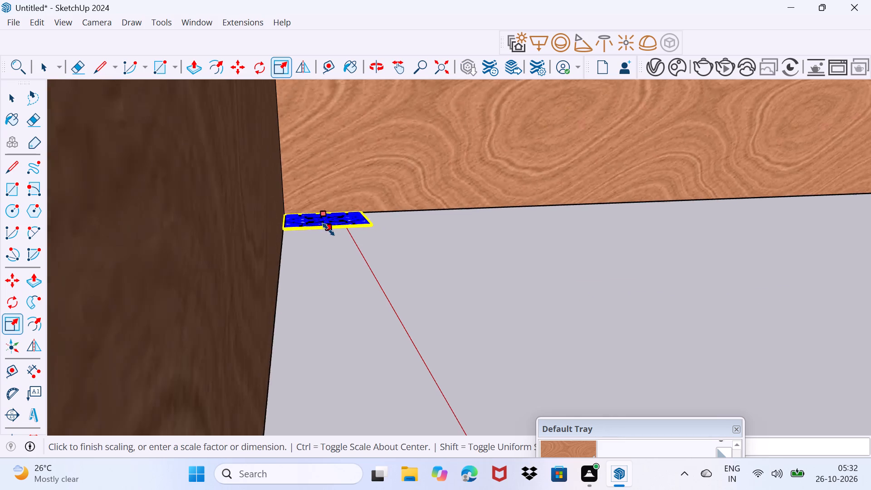
scroll(328, 230, "down", 20)
scroll(328, 230, "down", 8)
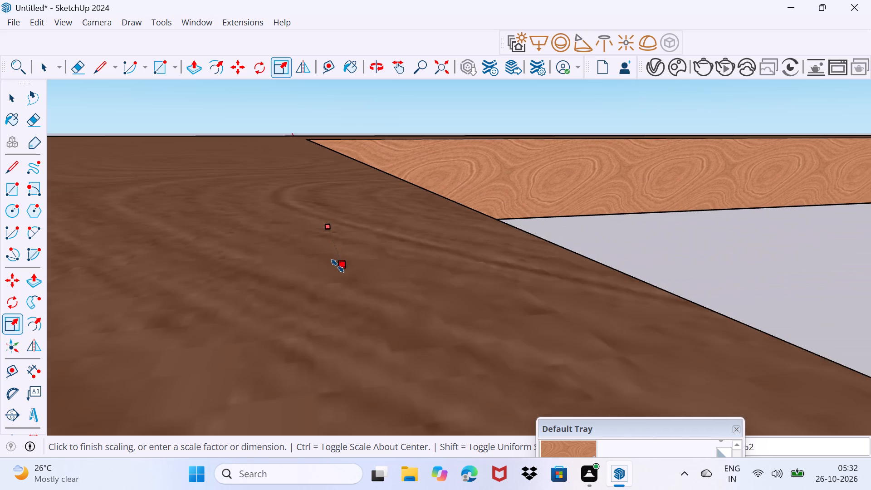
scroll(338, 266, "down", 20)
scroll(338, 266, "down", 7)
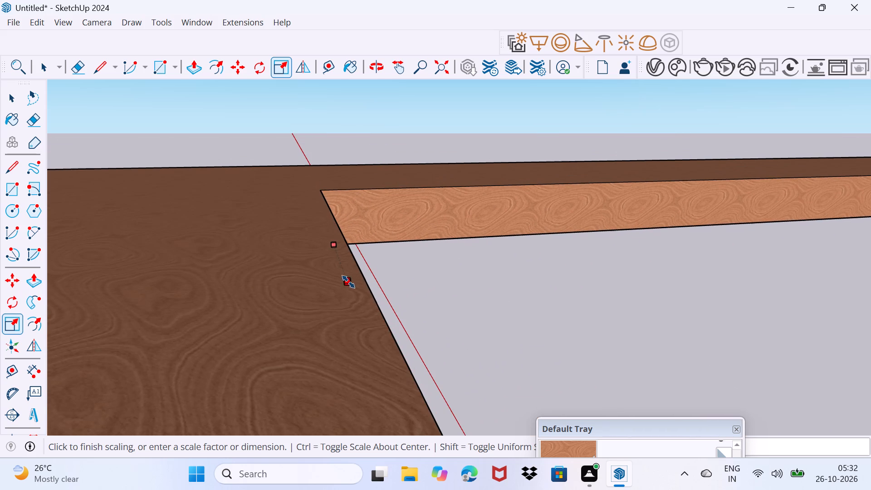
middle_click_drag(391, 345, 348, 217)
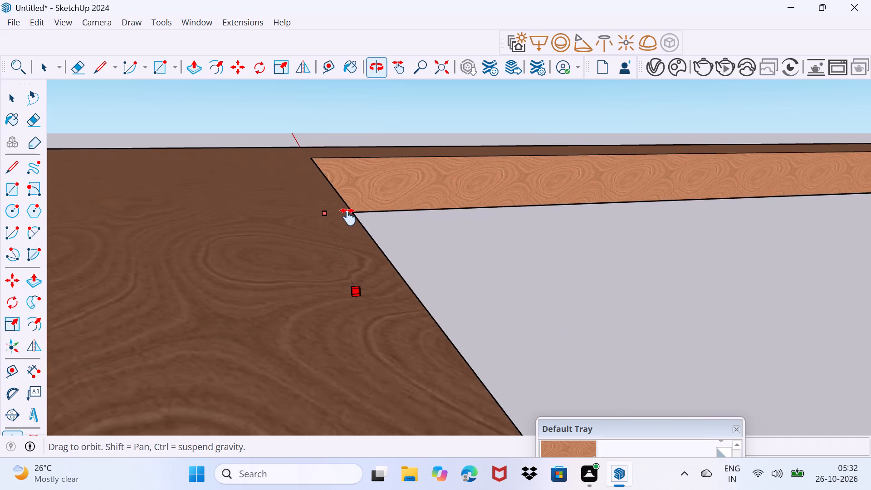
middle_click_drag(348, 217, 306, 186)
scroll(347, 276, "down", 10)
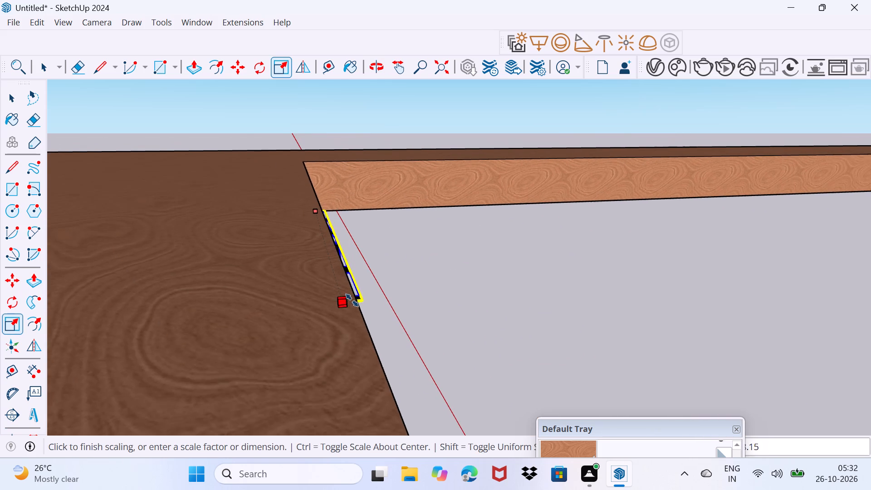
scroll(352, 300, "down", 20)
scroll(352, 300, "down", 1)
middle_click_drag(362, 343, 362, 339)
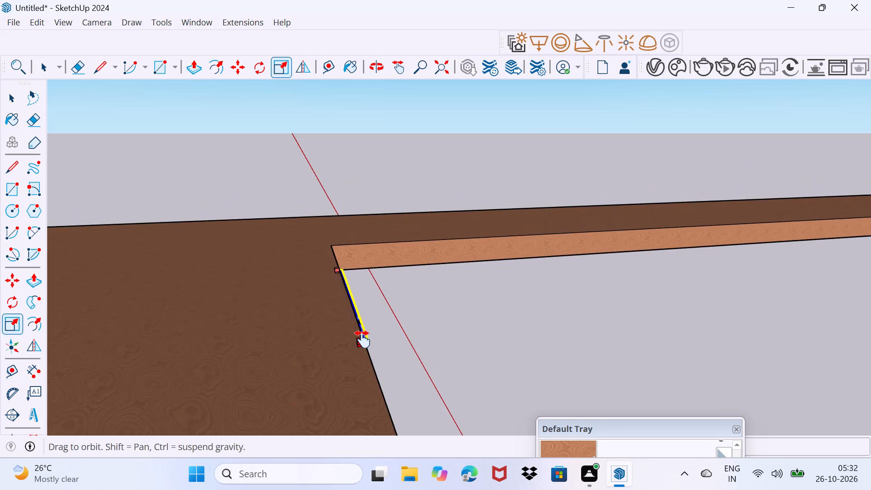
middle_click_drag(362, 339, 323, 229)
scroll(347, 260, "down", 8)
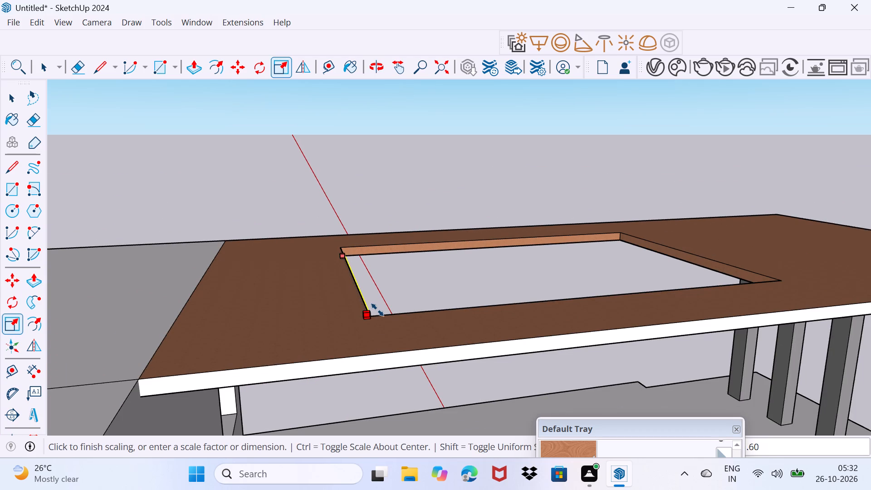
left_click(377, 310)
scroll(380, 297, "up", 4)
middle_click_drag(373, 293, 295, 297)
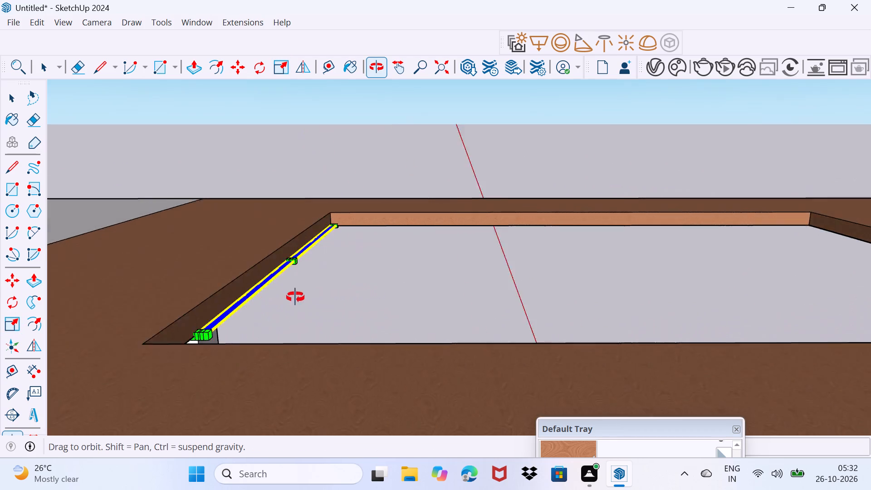
Stretch the jali panel from its free edge along the roof opening's length to the opposite end, raising it flush with the slab's top.
middle_click_drag(295, 297, 248, 321)
scroll(281, 264, "up", 8)
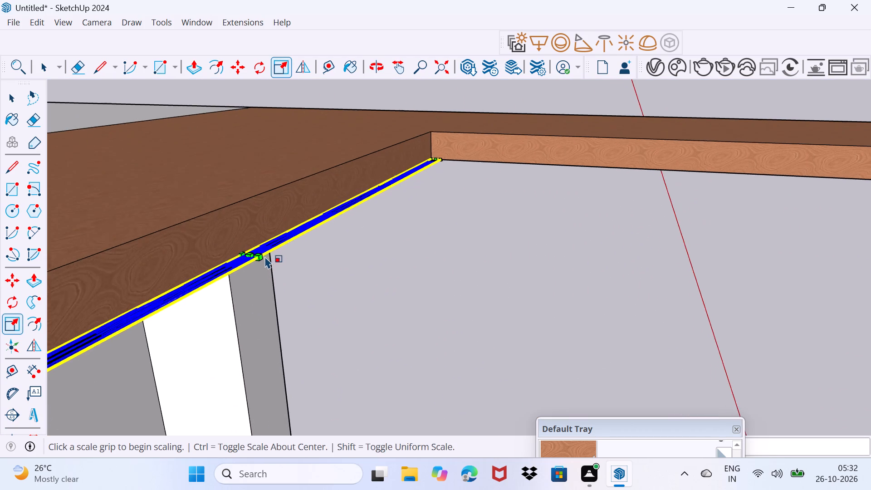
scroll(265, 256, "up", 1)
left_click(258, 260)
scroll(362, 299, "down", 3)
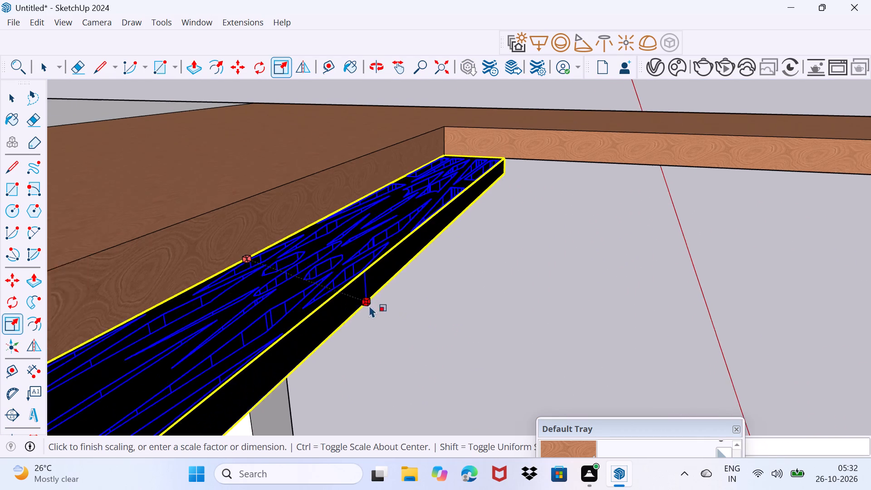
scroll(369, 305, "down", 7)
scroll(443, 334, "down", 5)
scroll(487, 354, "down", 4)
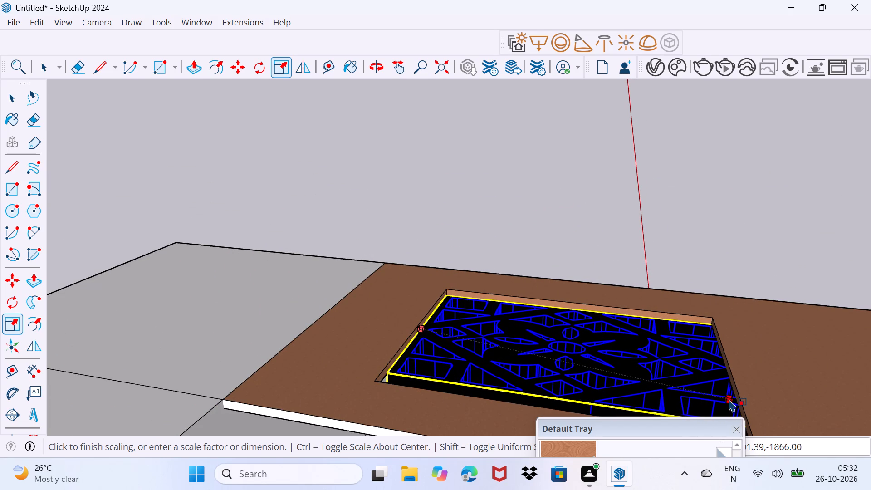
scroll(728, 398, "up", 2)
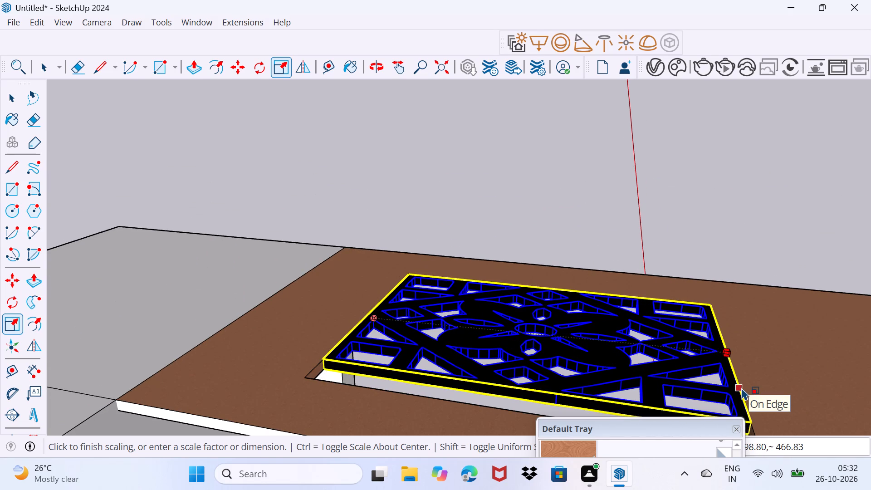
left_click(742, 388)
Scale the jali panel sideways by about 1.15 to close the gap along the opening's long side, and deselect it.
middle_click_drag(708, 388, 480, 392)
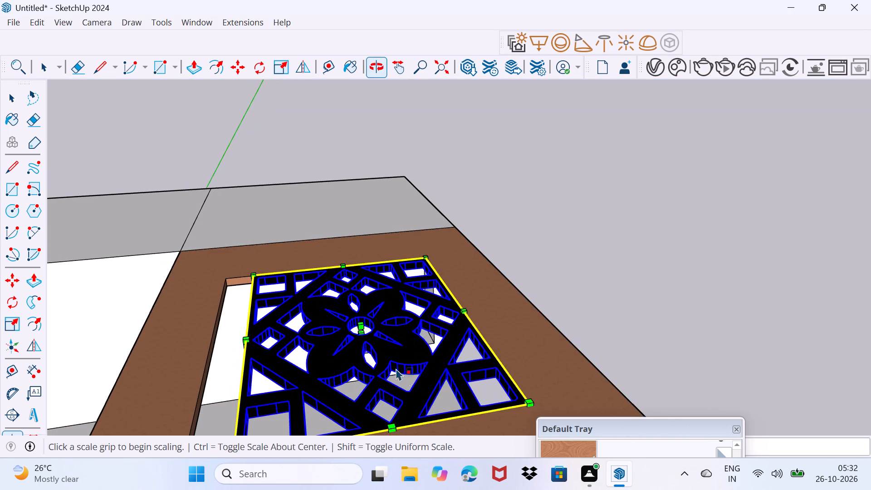
middle_click_drag(256, 317, 328, 276)
scroll(324, 301, "up", 2)
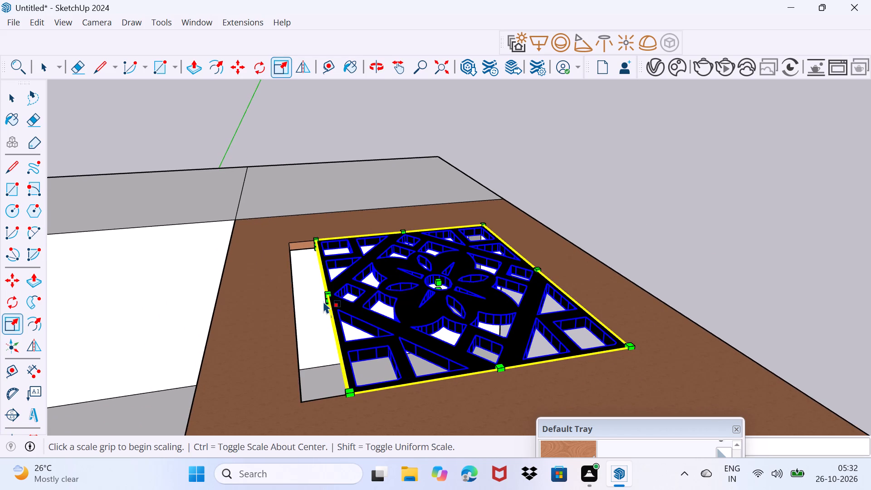
scroll(323, 301, "up", 3)
left_click(338, 295)
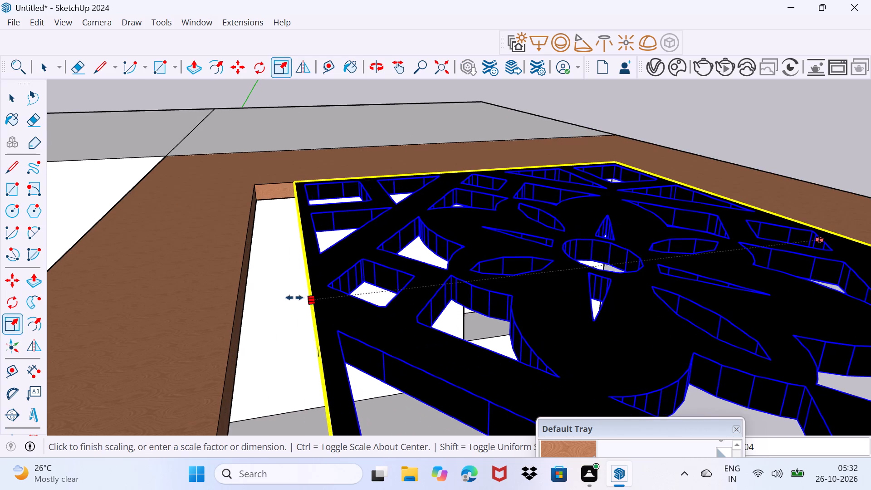
left_click(237, 304)
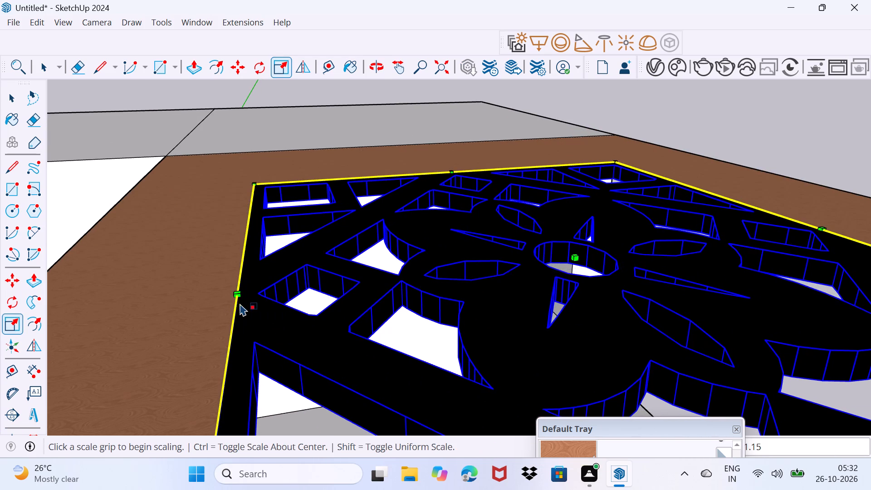
scroll(289, 284, "down", 8)
middle_click_drag(572, 298, 296, 338)
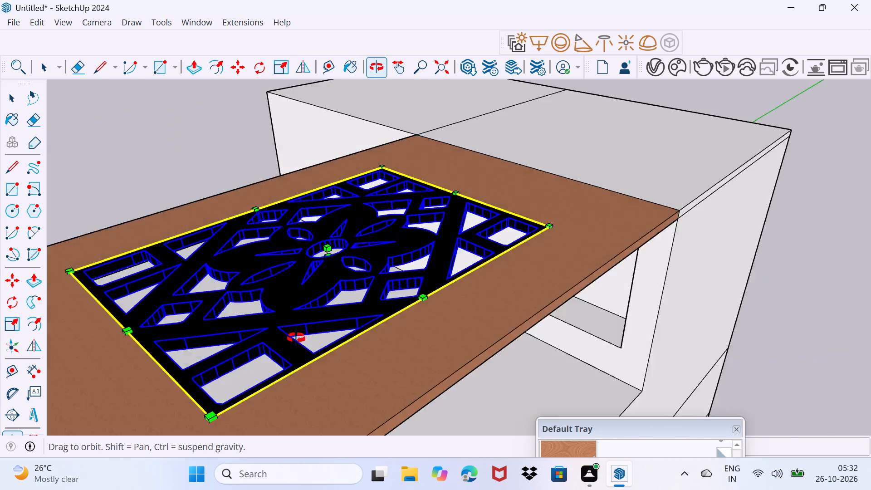
middle_click_drag(296, 338, 196, 358)
key("space")
left_click_drag(322, 332, 328, 297)
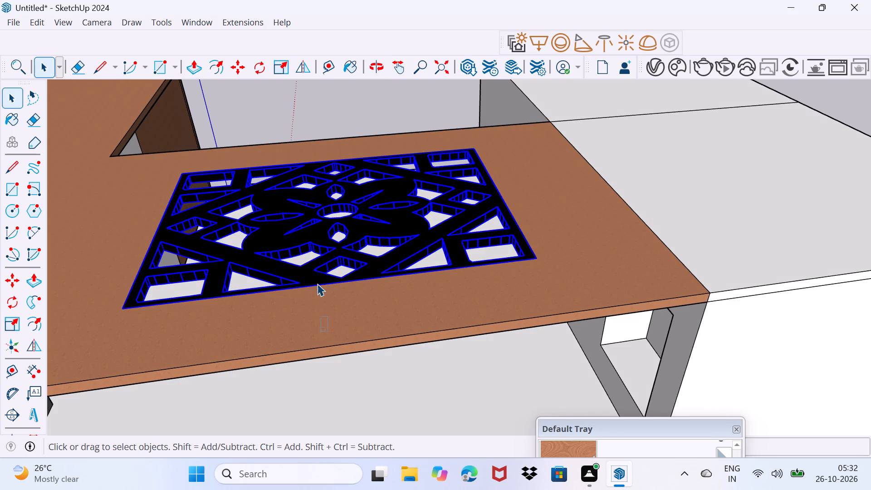
Inspect the fitted roof jali from below, from above and from the building's front.
middle_click_drag(301, 293, 343, 119)
scroll(246, 396, "down", 1)
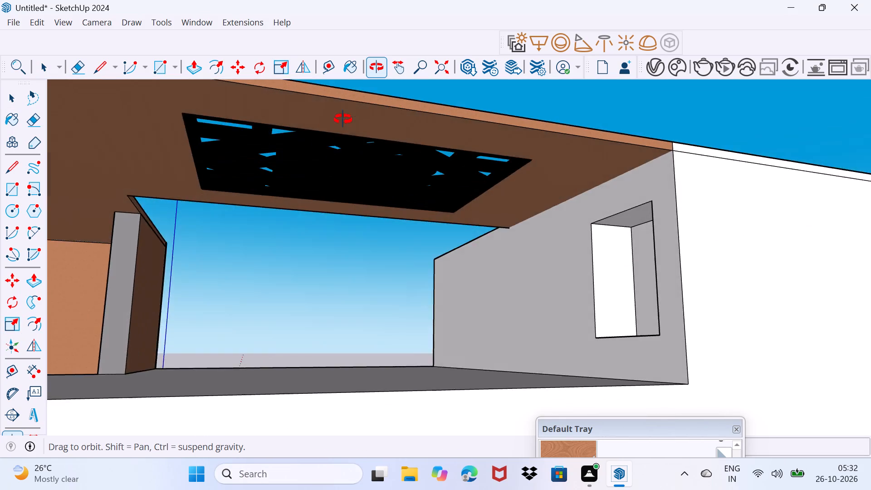
middle_click_drag(343, 119, 421, 153)
scroll(421, 153, "down", 2)
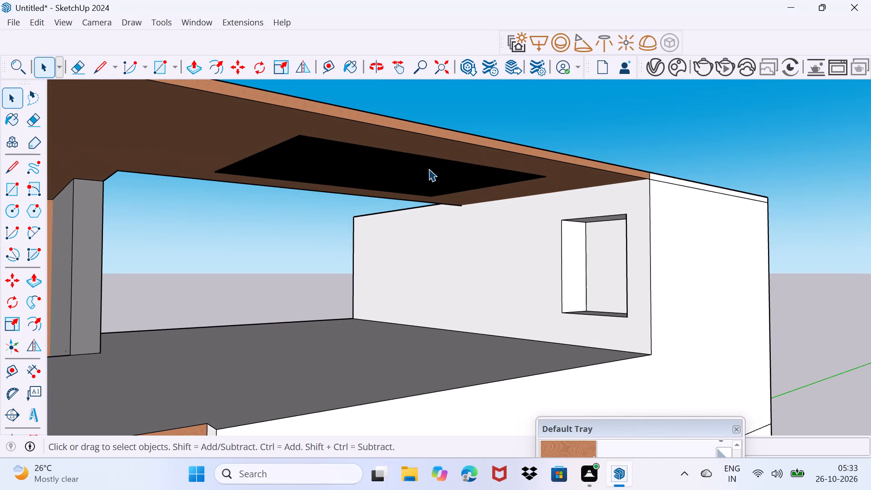
scroll(421, 189, "down", 7)
middle_click_drag(295, 255, 316, 324)
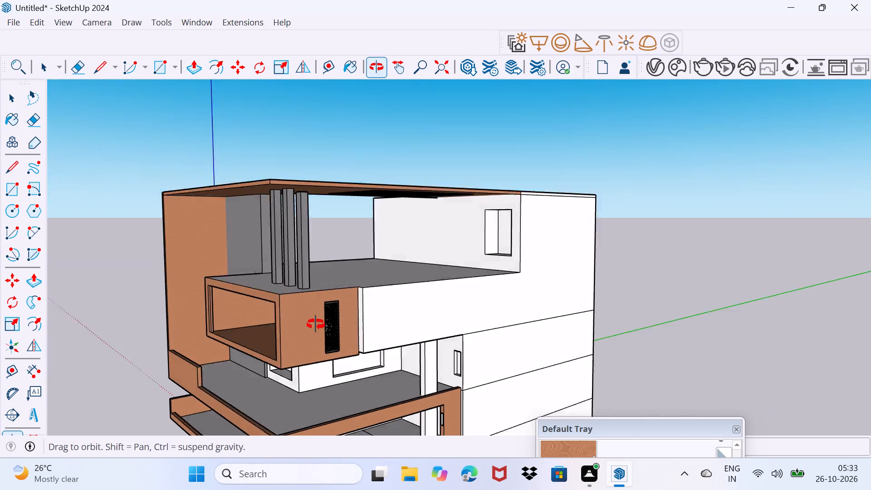
middle_click_drag(316, 324, 282, 340)
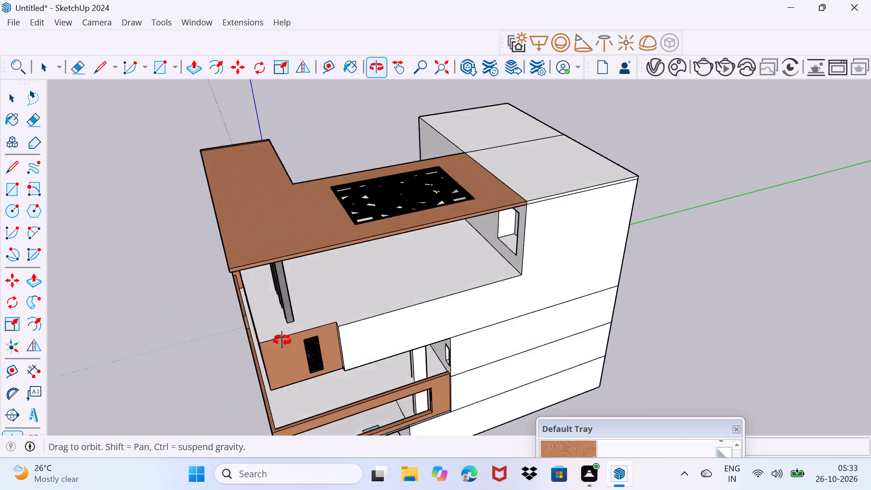
middle_click_drag(282, 340, 459, 231)
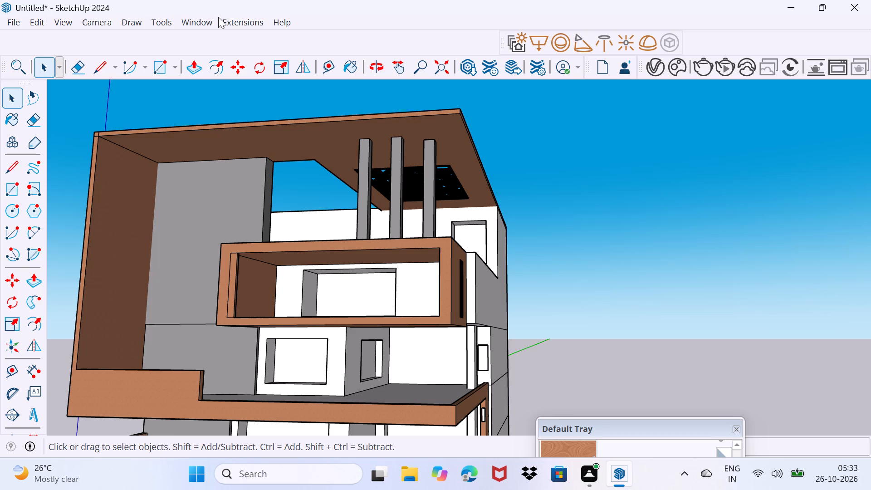
Open the 3D Warehouse model library.
left_click(236, 18)
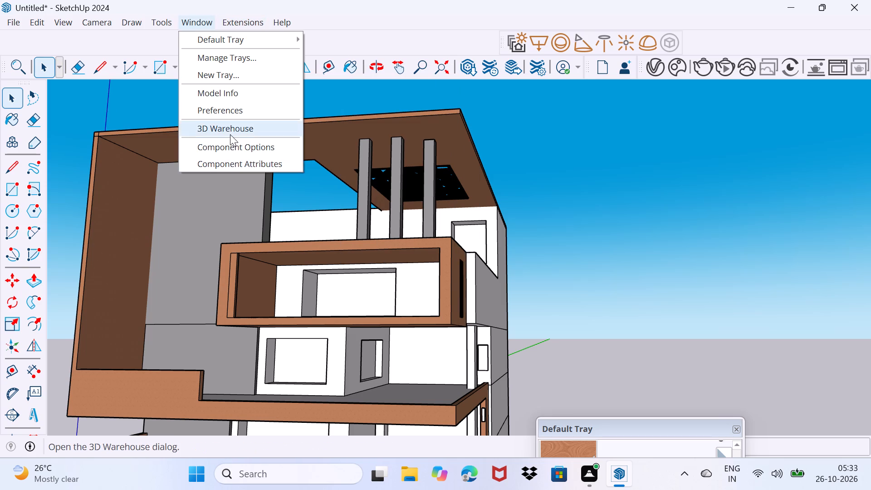
left_click(232, 133)
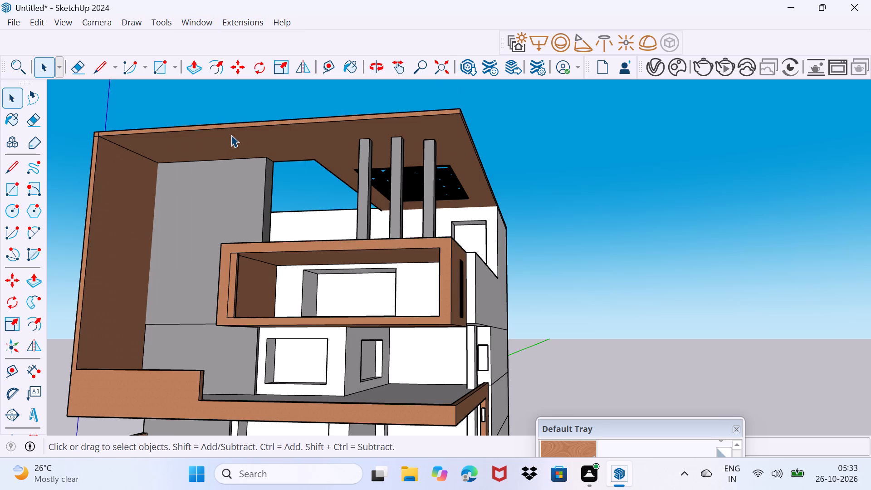
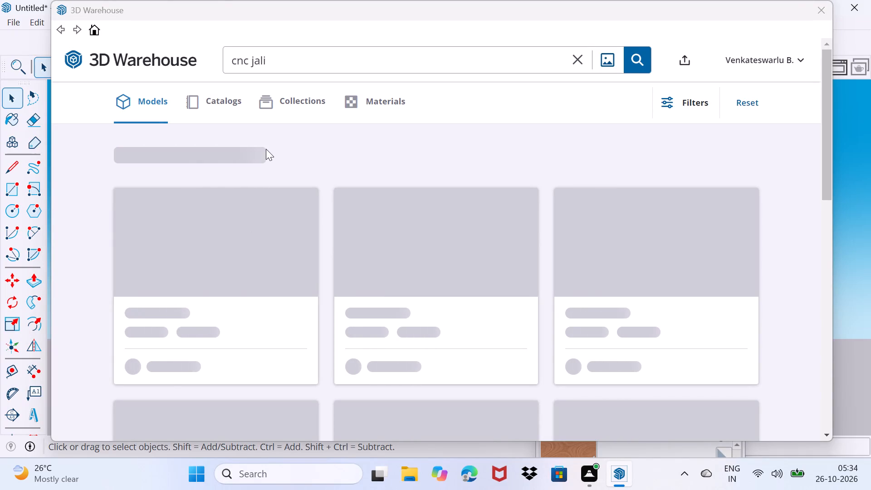
Replace the 3D Warehouse search text with "window" and run the model search.
left_click(306, 66)
key("BackSpace")
key("BackSpace")
key("BackSpace")
key("BackSpace")
key("BackSpace")
key("BackSpace")
key("BackSpace")
key("BackSpace")
key("BackSpace")
key("BackSpace")
key("BackSpace")
key("BackSpace")
key("BackSpace")
key("BackSpace")
key("BackSpace")
key("BackSpace")
key("BackSpace")
key("BackSpace")
key("BackSpace")
key("BackSpace")
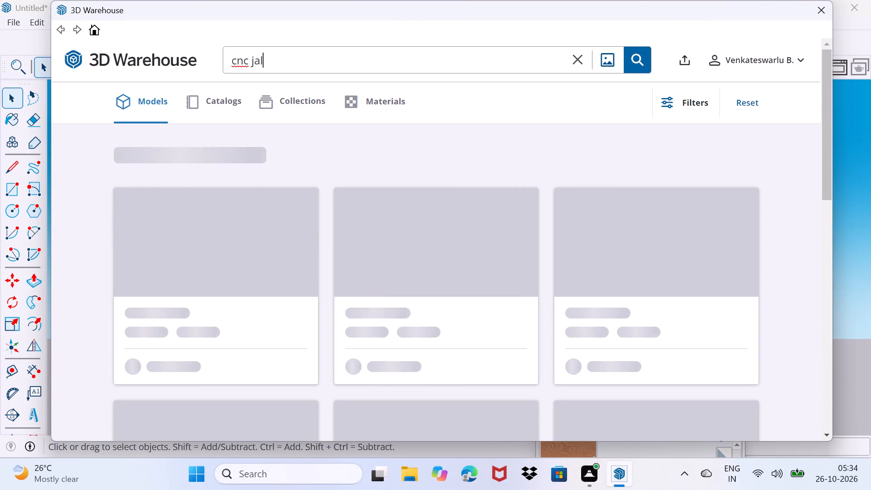
key("w")
type("ind")
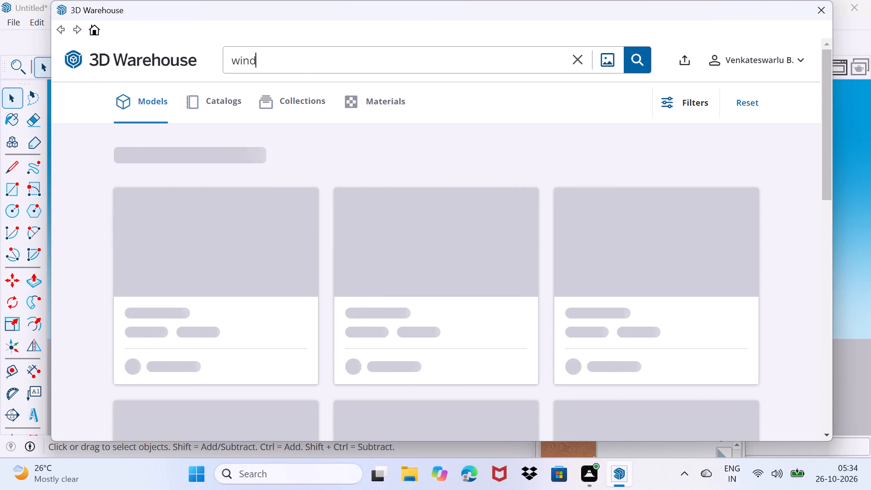
key("o")
key("w")
key("Return")
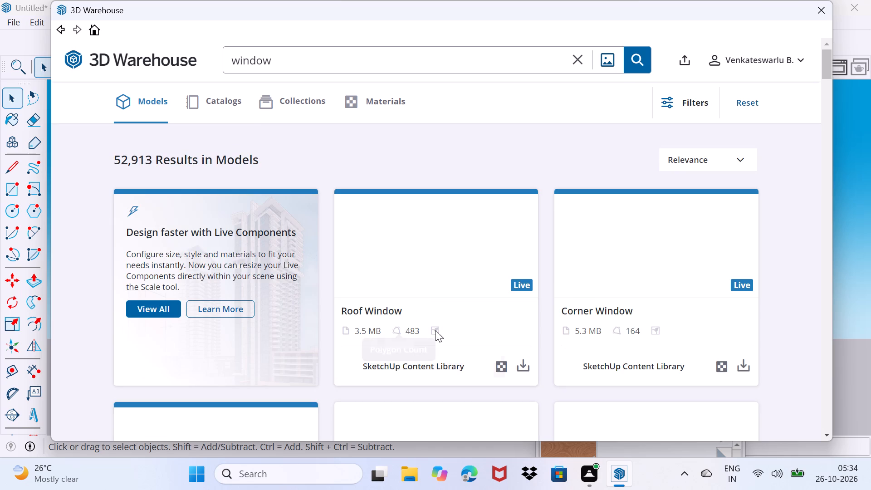
Load the white two-pane window listed between Sliding Window and Windows directly into the house model.
scroll(455, 236, "down", 2)
scroll(455, 240, "up", 2)
scroll(455, 240, "down", 1)
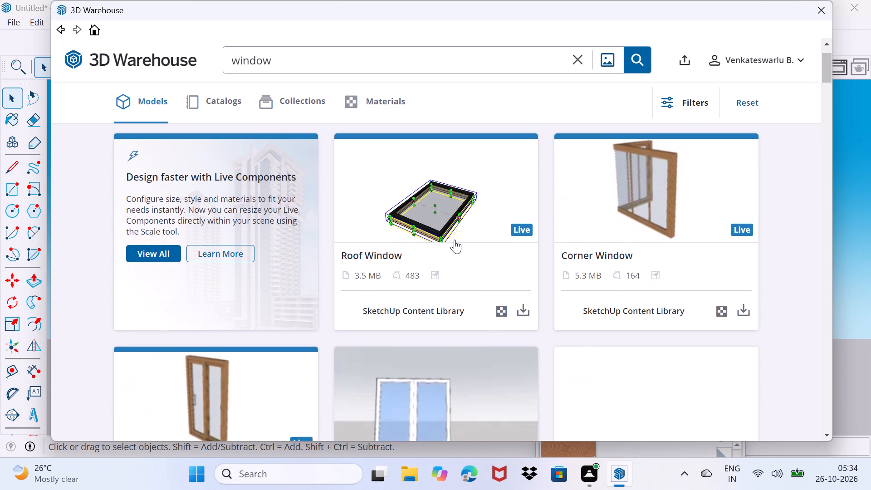
scroll(455, 240, "down", 6)
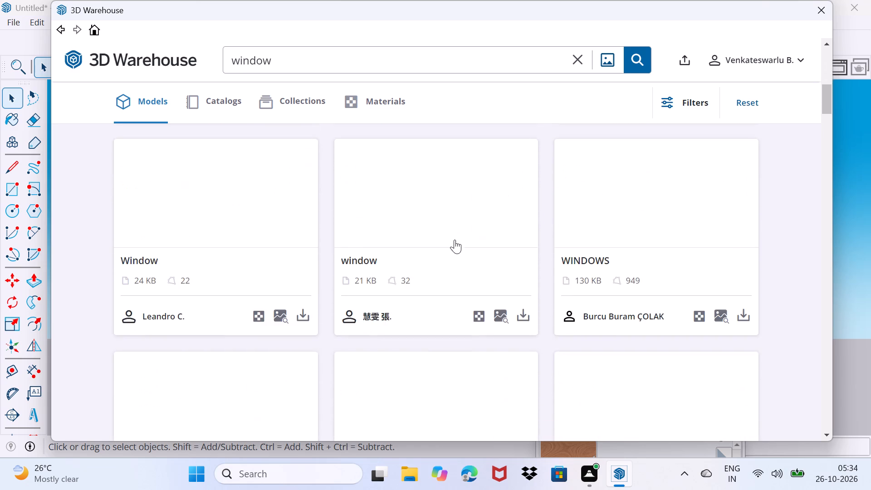
scroll(455, 240, "up", 2)
left_click(529, 245)
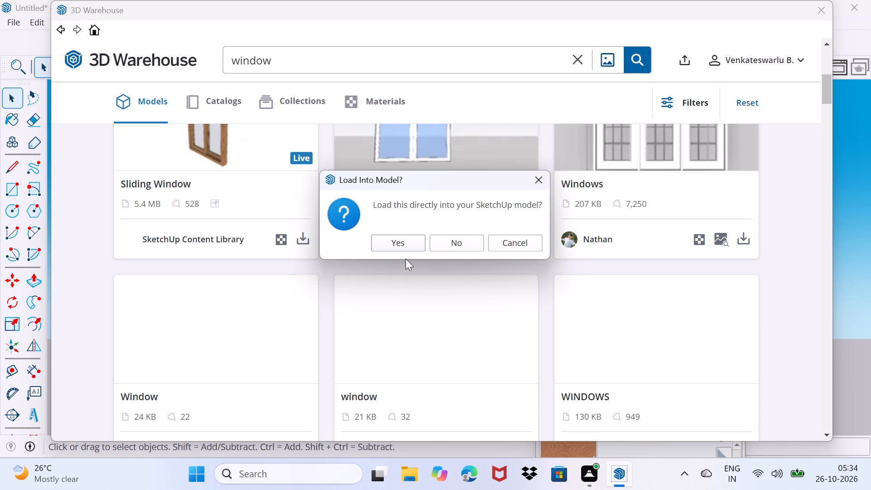
left_click(401, 247)
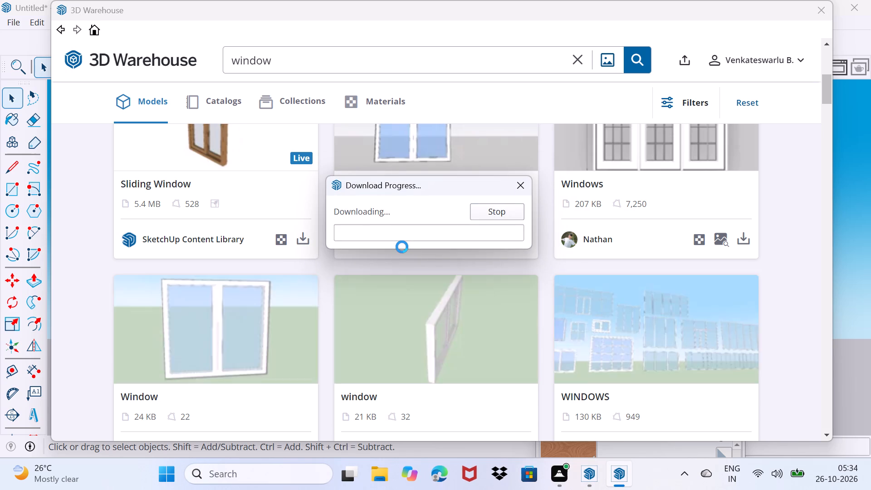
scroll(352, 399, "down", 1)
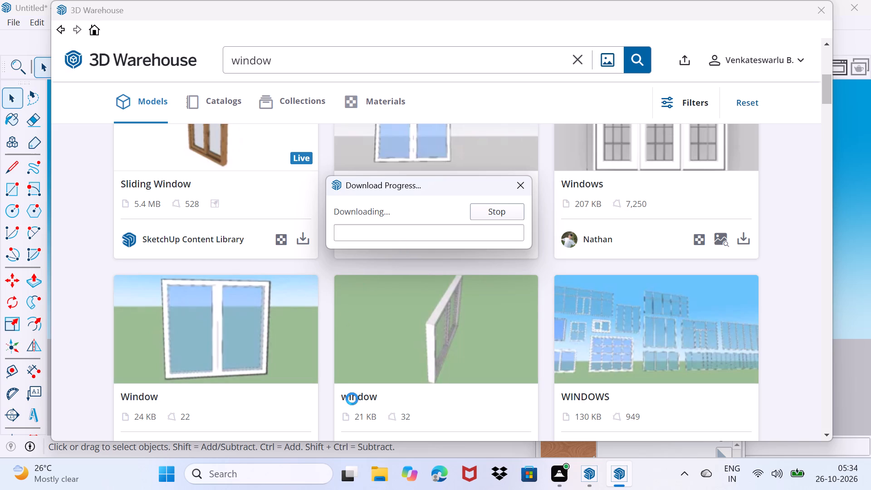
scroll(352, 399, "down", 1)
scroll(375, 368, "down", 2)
Place the window component at the lower-left corner of the wall opening on the floor below the wood-framed balcony box.
scroll(297, 384, "up", 1)
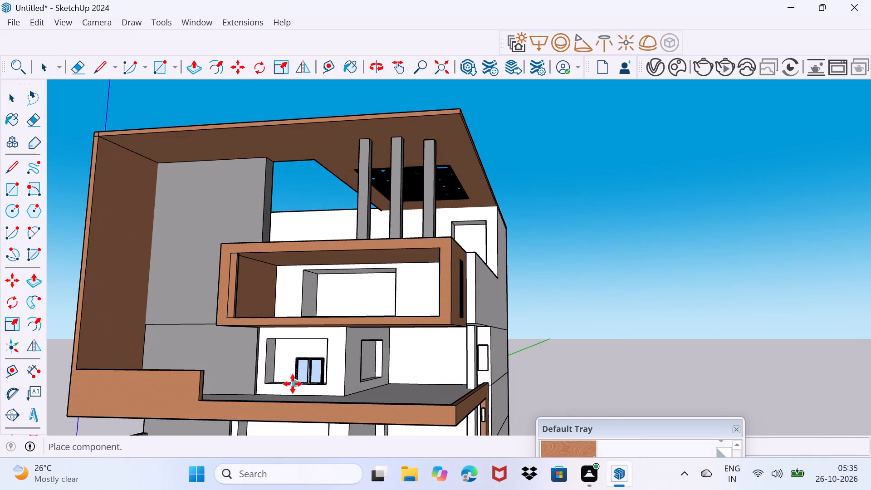
scroll(293, 384, "up", 10)
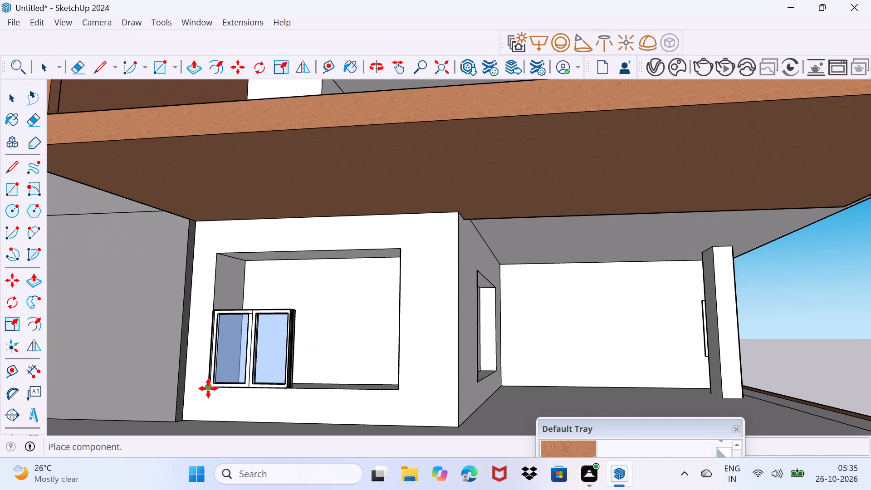
left_click(209, 388)
scroll(230, 361, "up", 4)
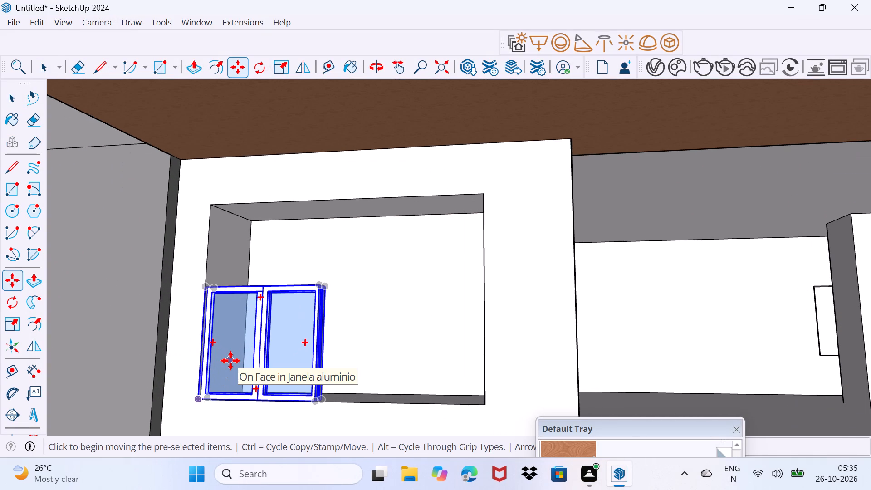
key("v")
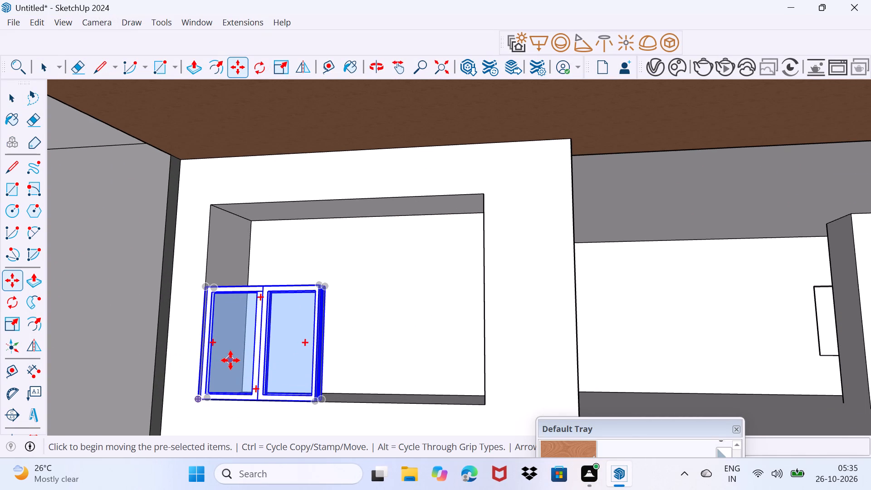
key("space")
Open the window component for editing and paint both frame parts with the darkest grey before the near-black swatches in Colors-Named.
scroll(249, 363, "up", 5)
left_click(266, 368)
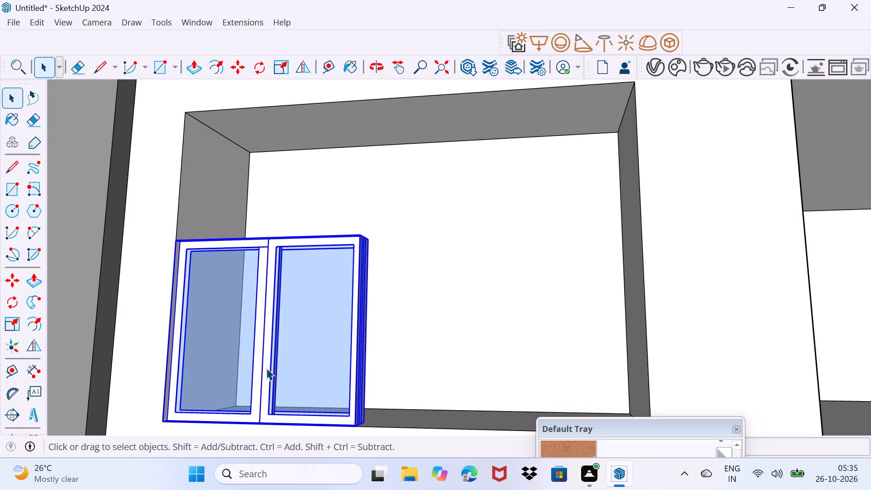
double_click(266, 368)
left_click(266, 368)
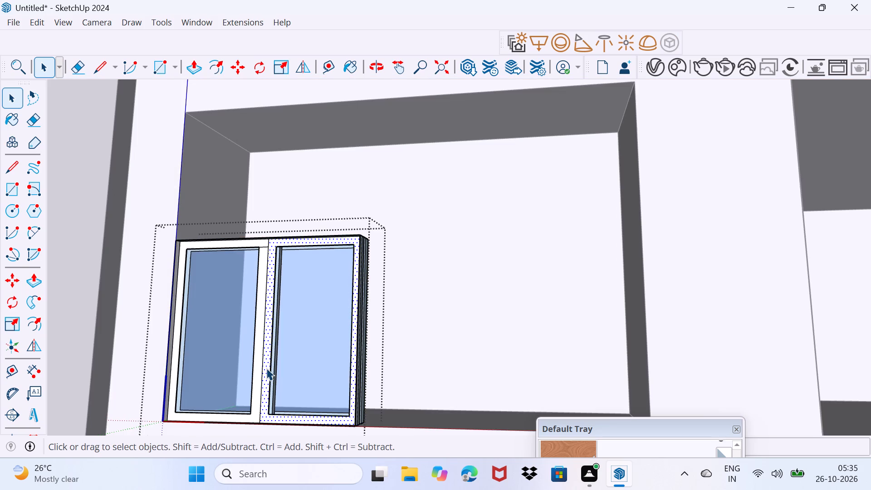
left_click(266, 368)
left_click_drag(558, 431, 555, 120)
left_click(625, 185)
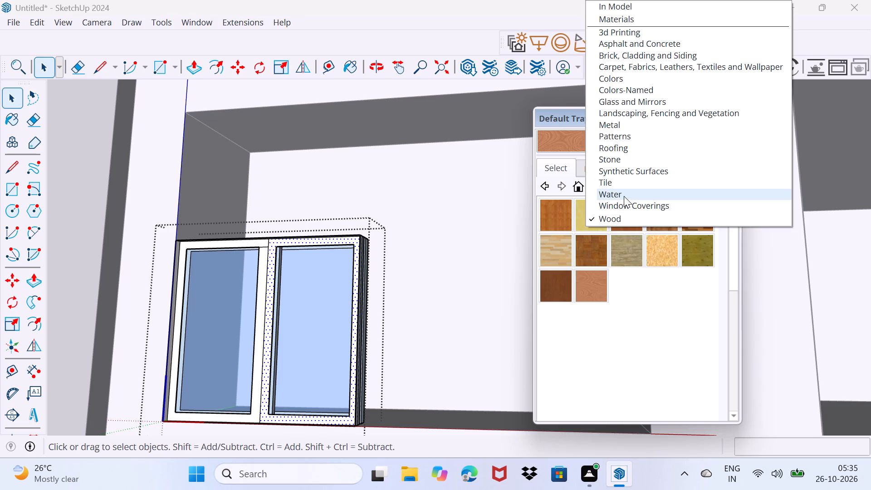
left_click(626, 90)
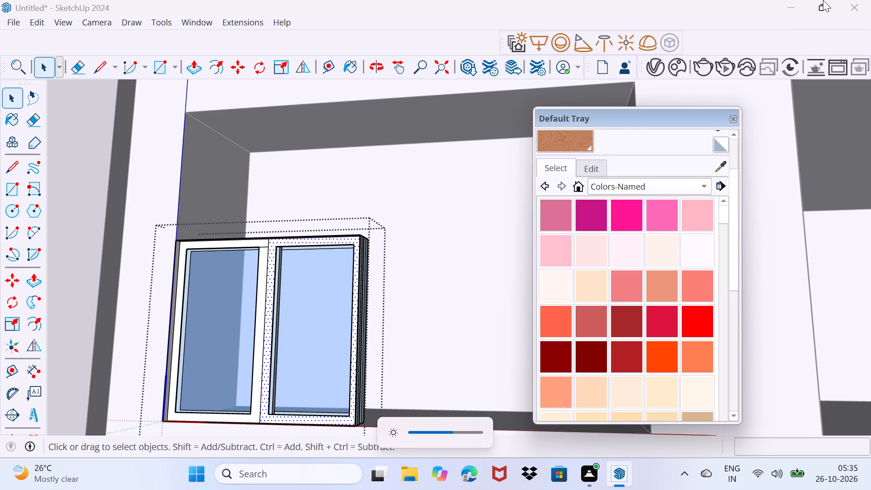
scroll(870, 0, "down", 1)
scroll(592, 306, "down", 10)
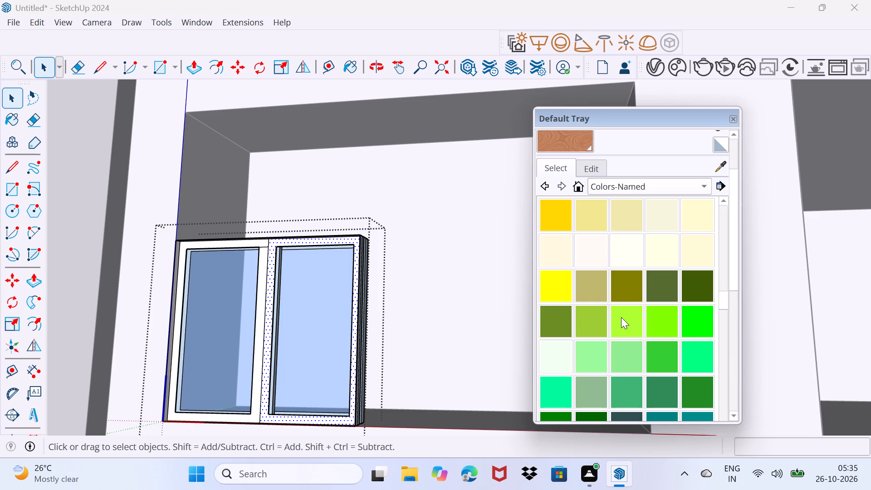
scroll(628, 323, "down", 10)
scroll(672, 392, "down", 5)
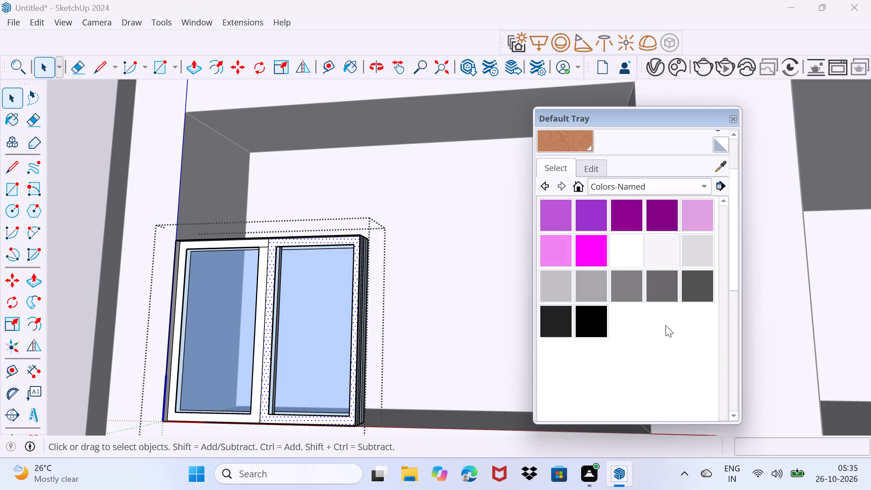
left_click(704, 286)
scroll(337, 380, "up", 3)
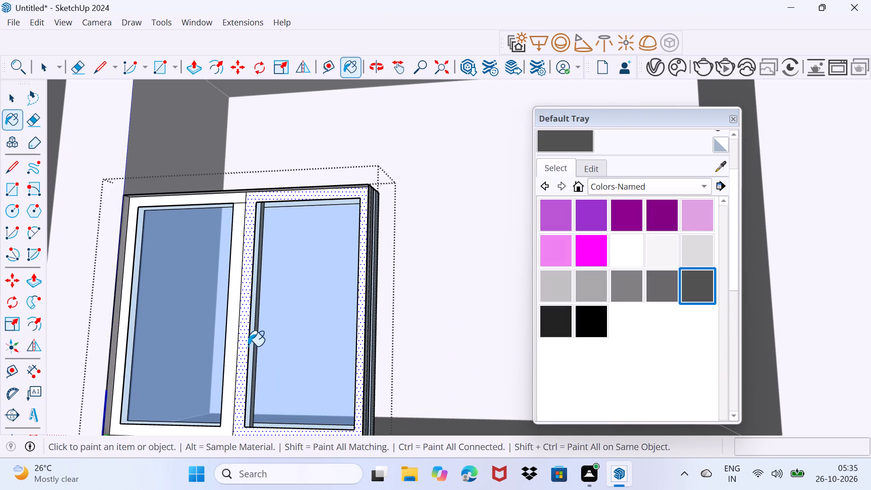
left_click(243, 341)
left_click(234, 338)
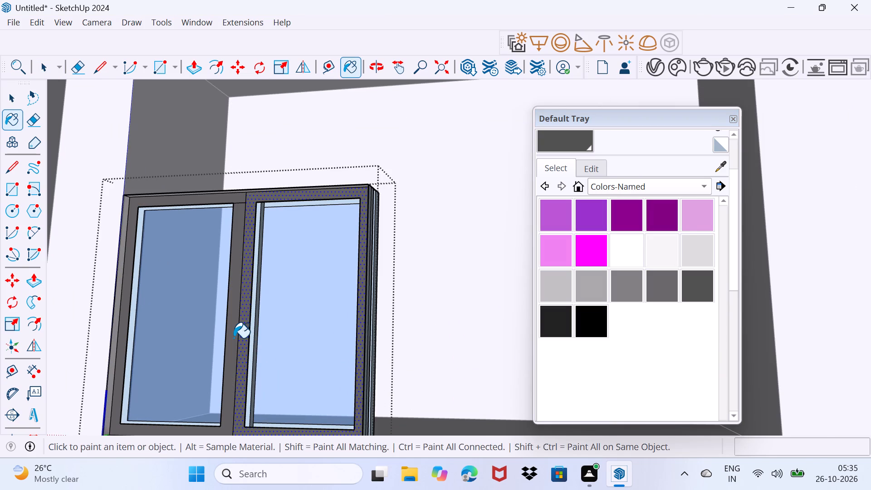
key("space")
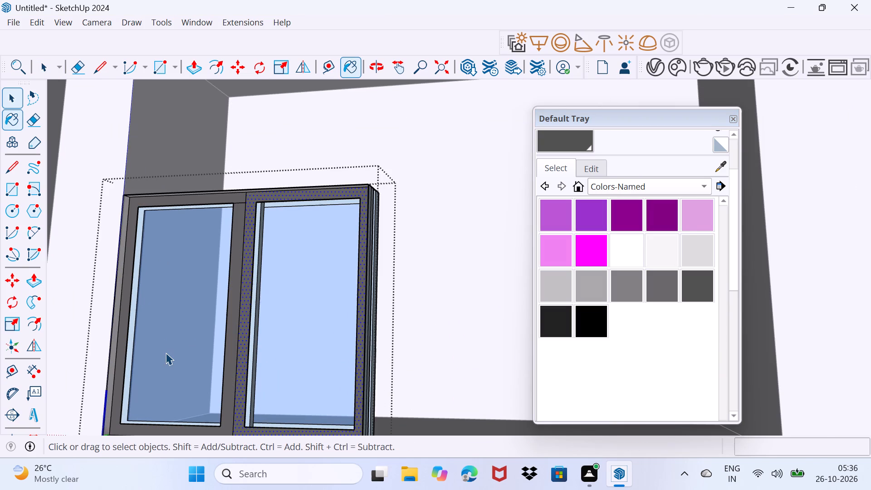
Exit the window component's editing context to return to the whole house model.
scroll(166, 353, "down", 11)
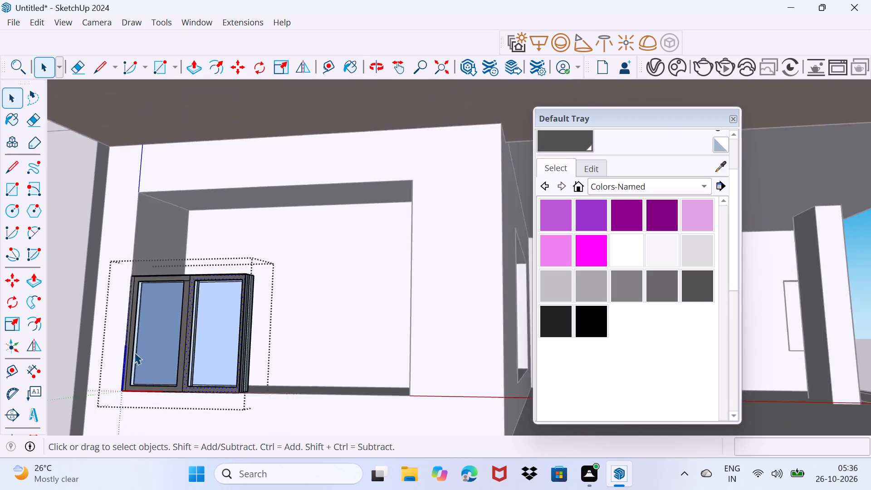
scroll(134, 352, "down", 10)
scroll(267, 361, "down", 11)
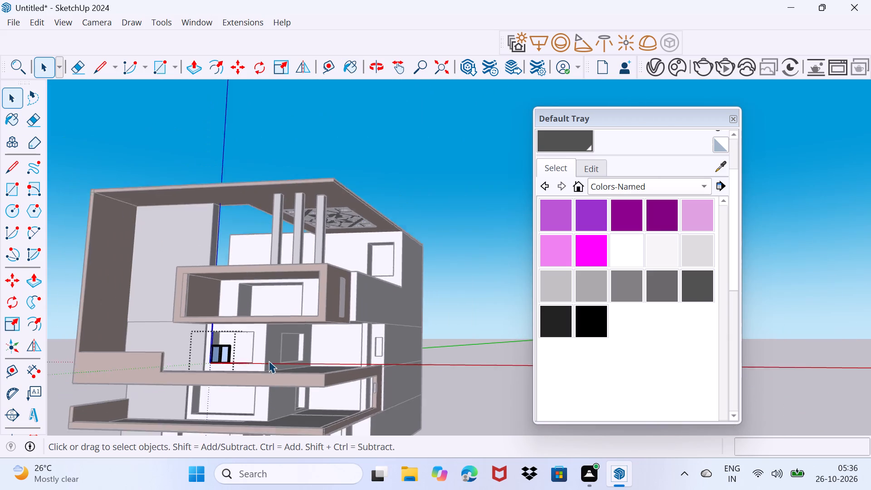
scroll(269, 361, "down", 2)
double_click(458, 353)
Scale the dark-framed window in the opening below the balcony box horizontally out to the opening's right edge.
scroll(254, 360, "up", 4)
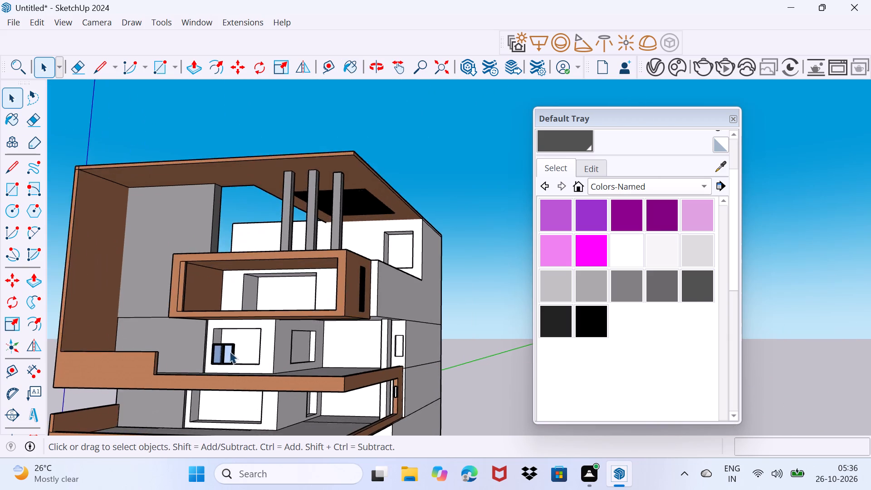
scroll(230, 351, "up", 11)
left_click(243, 358)
scroll(252, 365, "up", 2)
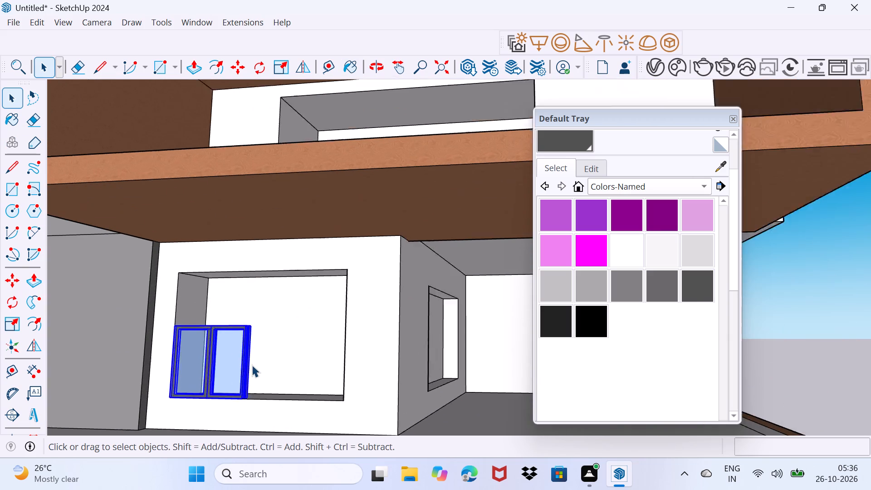
scroll(252, 365, "up", 3)
key("s")
scroll(259, 365, "up", 4)
middle_click_drag(256, 363, 236, 367)
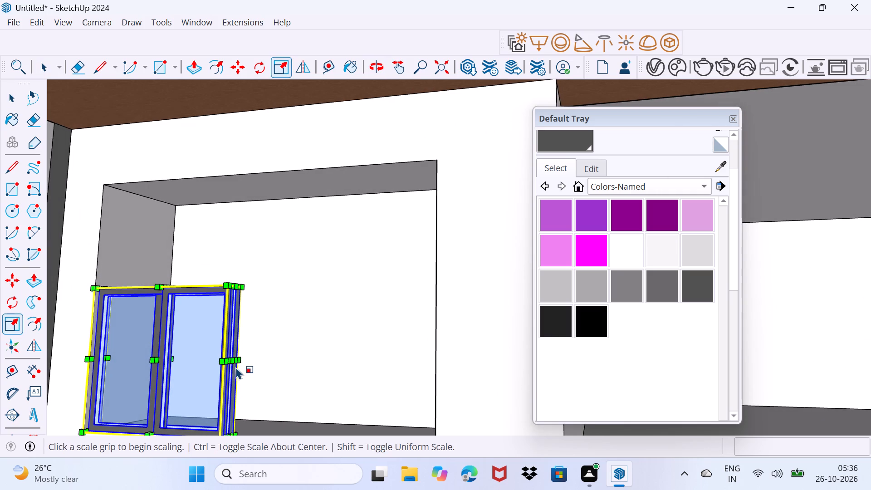
scroll(235, 362, "up", 5)
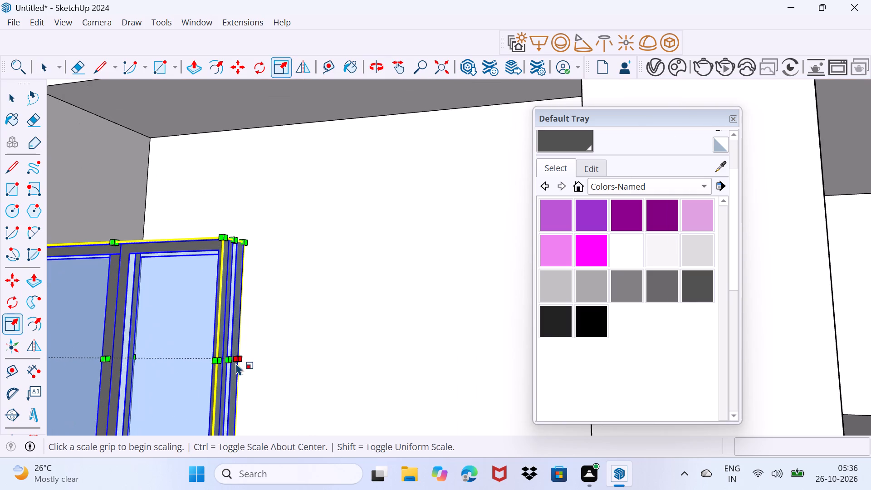
left_click_drag(604, 121, 605, 122)
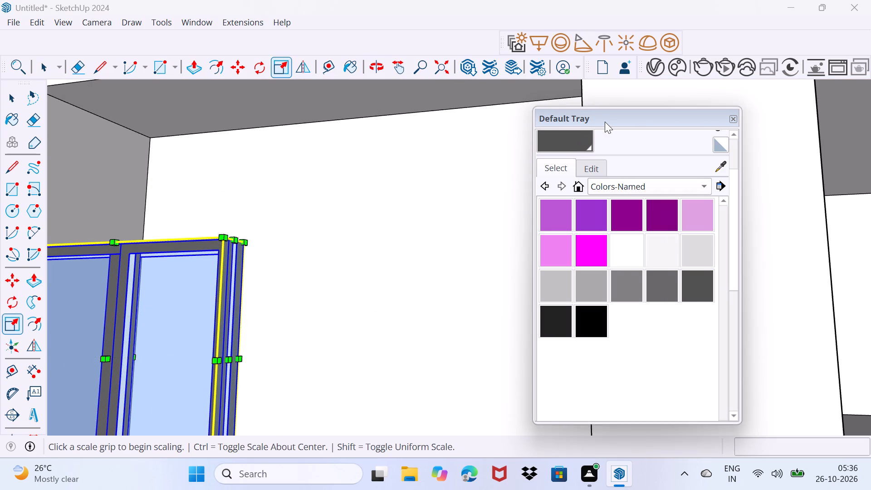
left_click_drag(605, 122, 654, 457)
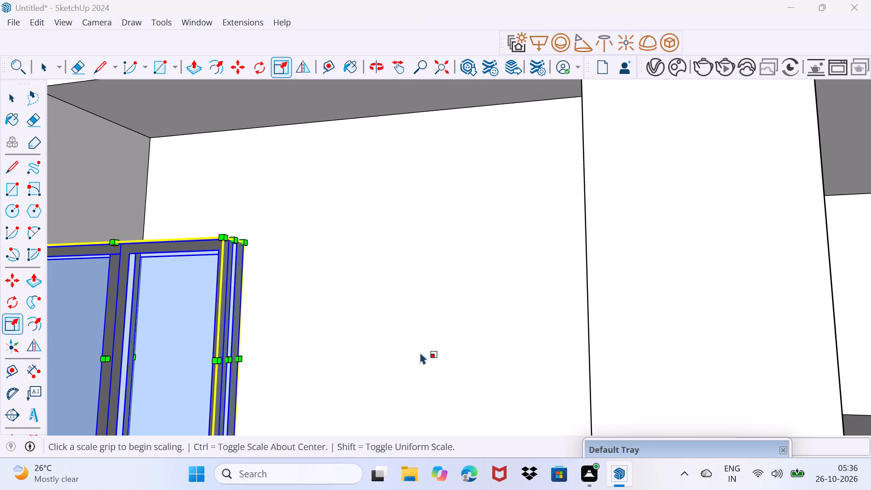
left_click(232, 358)
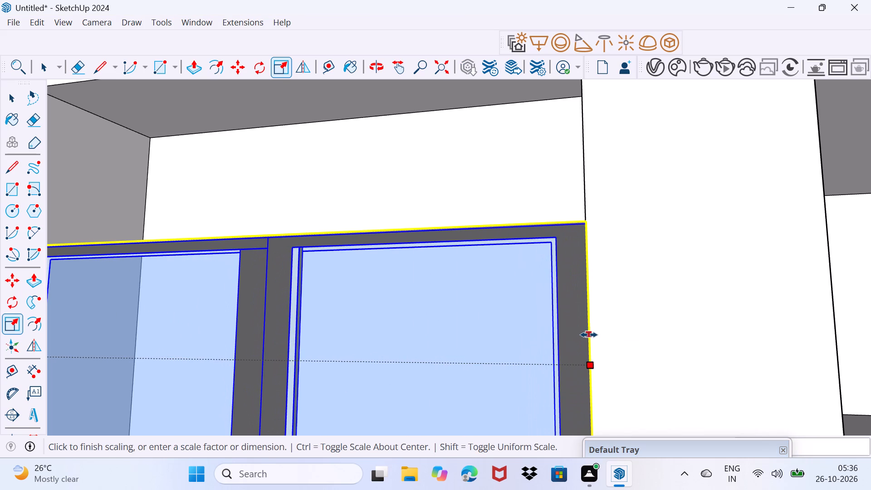
left_click(589, 335)
Scale the same window vertically up to the top edge of its wall opening.
scroll(366, 251, "down", 3)
middle_click_drag(296, 240, 245, 349)
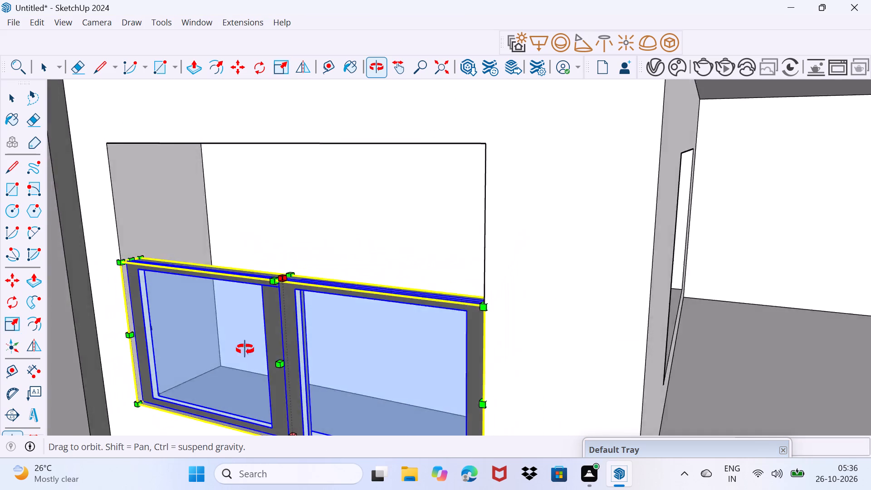
middle_click_drag(245, 349, 293, 319)
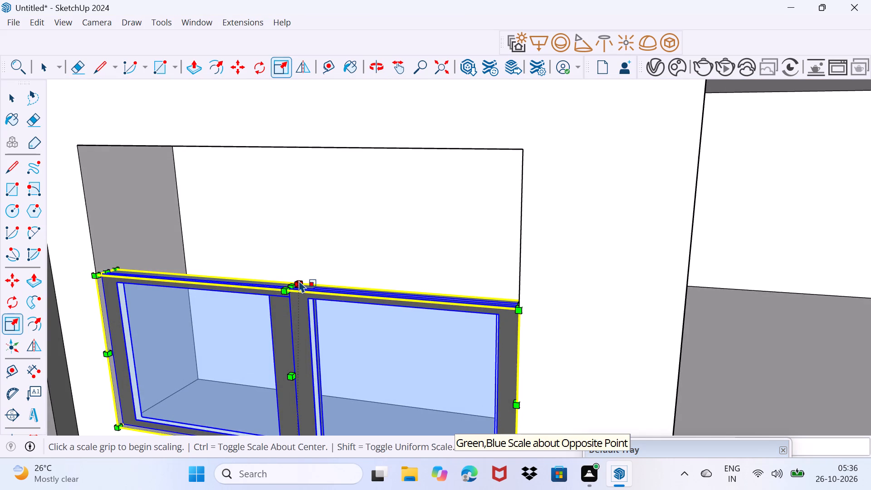
left_click(295, 284)
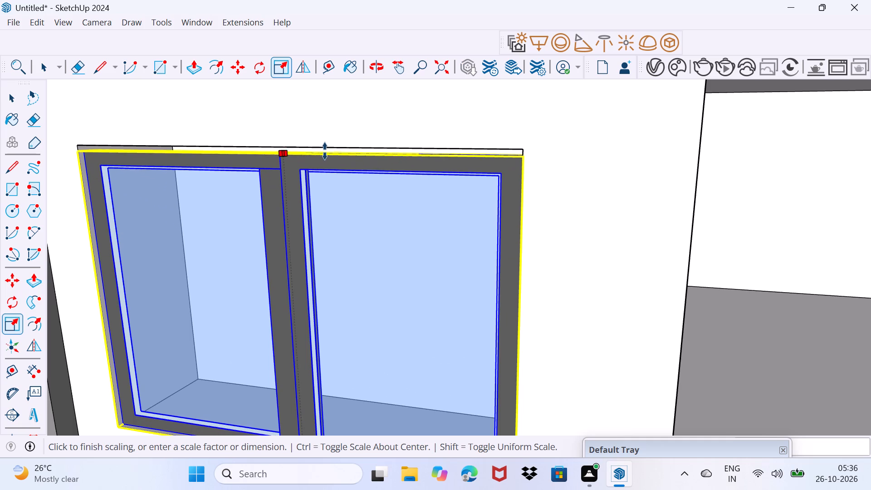
left_click(326, 147)
Copy the fitted window from its lower-right corner to the lower-right corner of the wall opening one floor below.
scroll(321, 178, "down", 12)
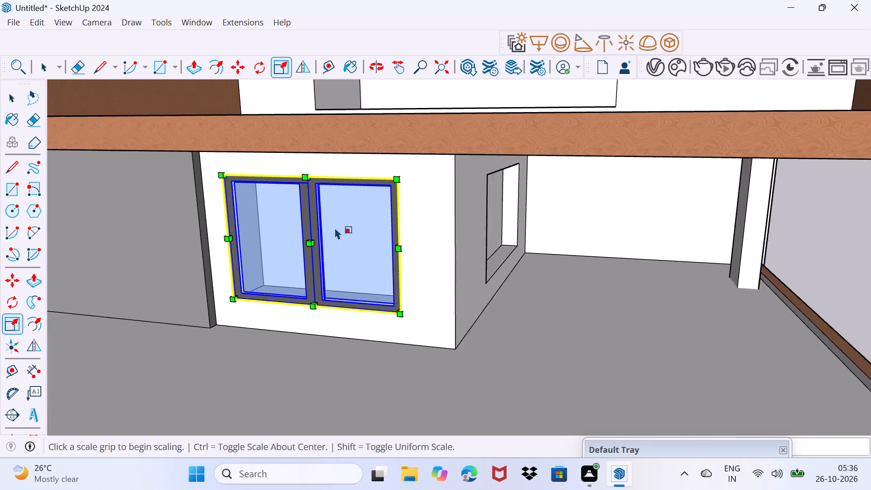
scroll(335, 227, "down", 1)
middle_click_drag(367, 299, 398, 261)
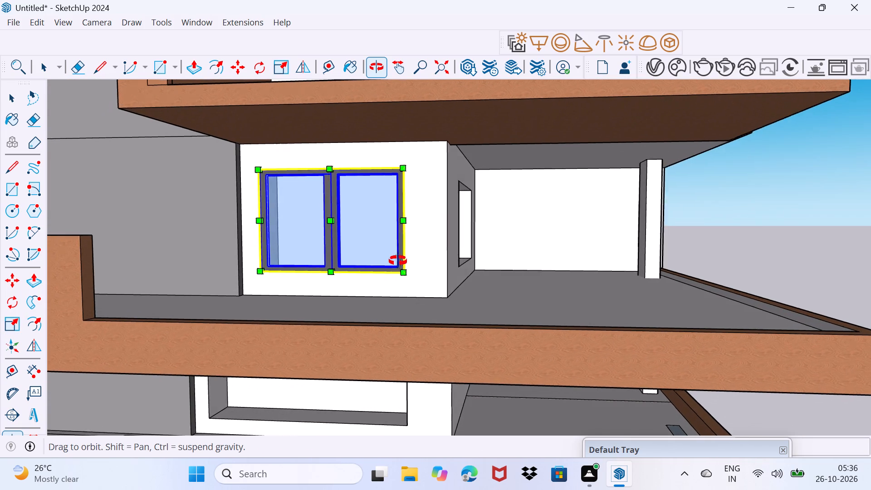
middle_click_drag(398, 261, 391, 261)
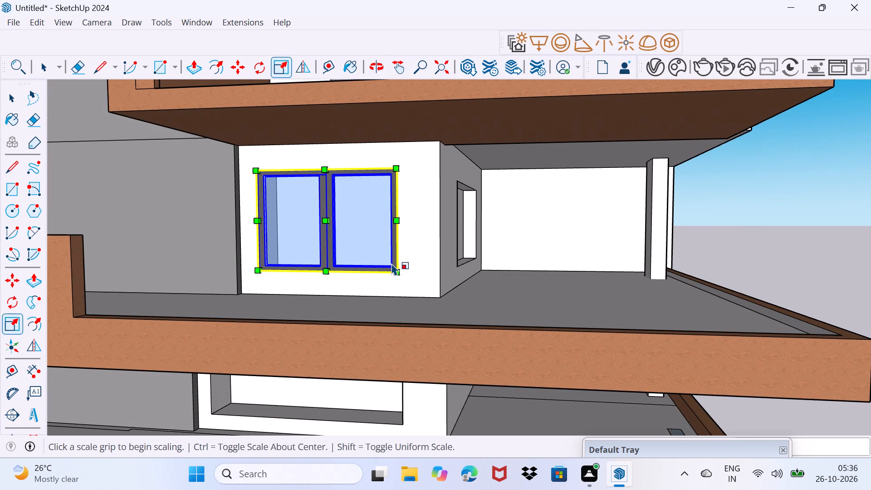
key("m")
left_click(395, 269)
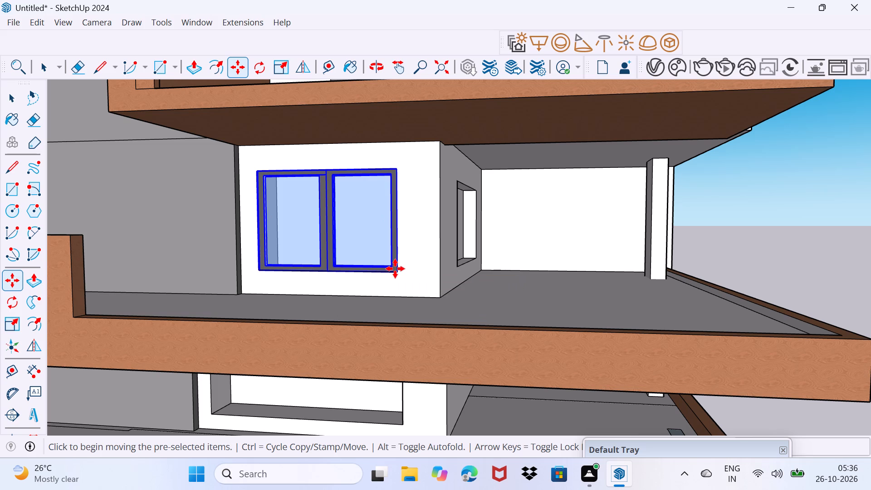
scroll(377, 294, "down", 4)
middle_click_drag(377, 375, 384, 346)
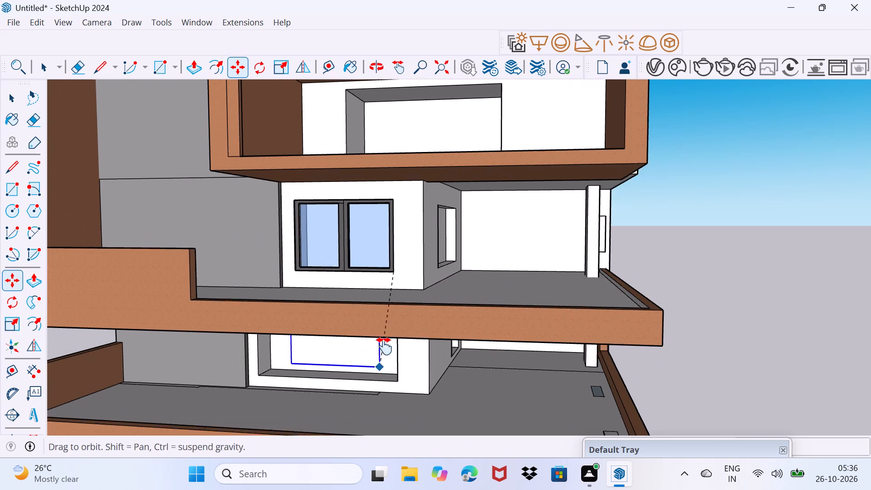
middle_click_drag(384, 346, 390, 309)
scroll(403, 322, "up", 5)
left_click(405, 318)
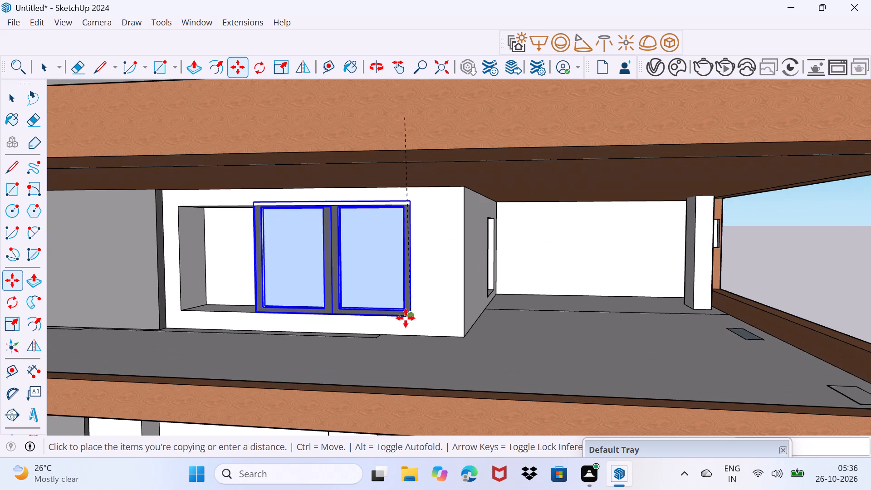
Copy the window again from its lower-right corner to the lower-right corner of the ground-floor wall opening.
left_click(409, 315)
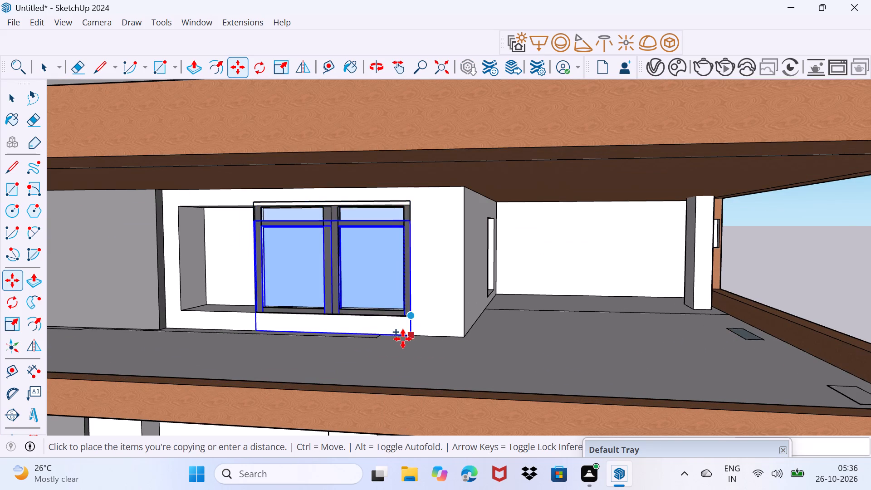
scroll(403, 339, "down", 8)
middle_click_drag(375, 395, 382, 318)
left_click(374, 344)
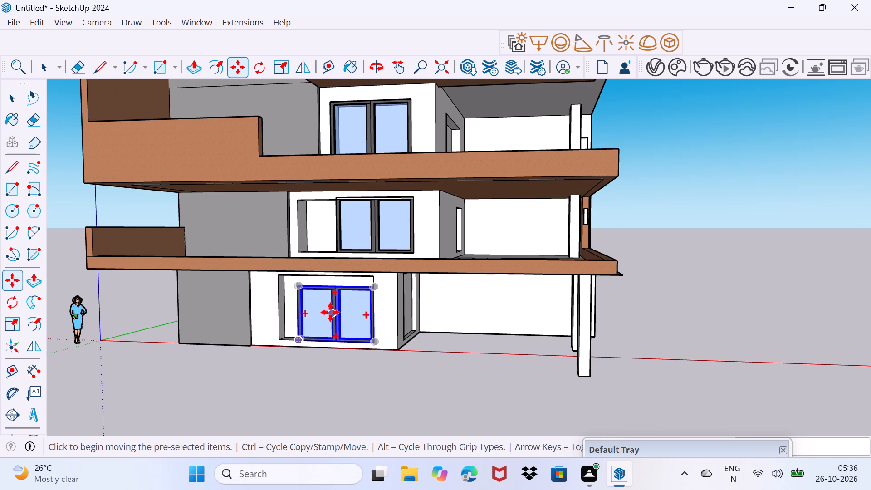
Scale the ground-floor window horizontally out to the left edge of its wall opening.
key("s")
scroll(311, 266, "up", 2)
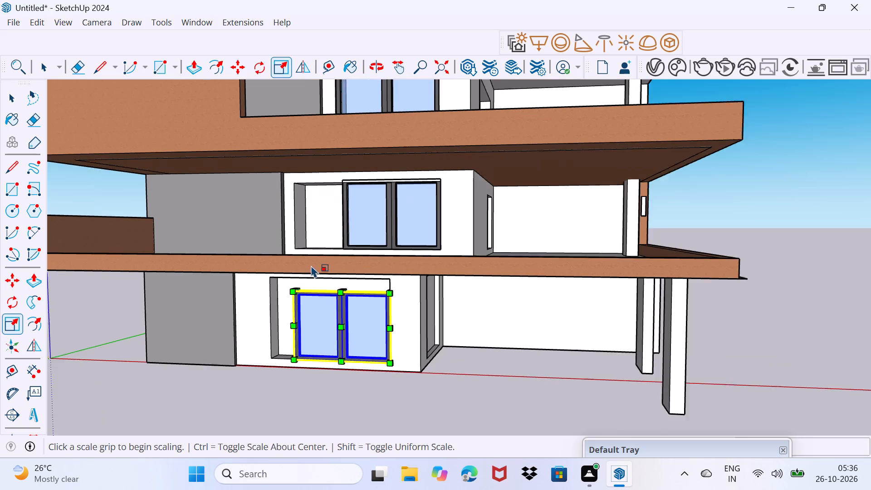
scroll(311, 265, "up", 2)
middle_click_drag(310, 338, 450, 295)
scroll(323, 333, "up", 3)
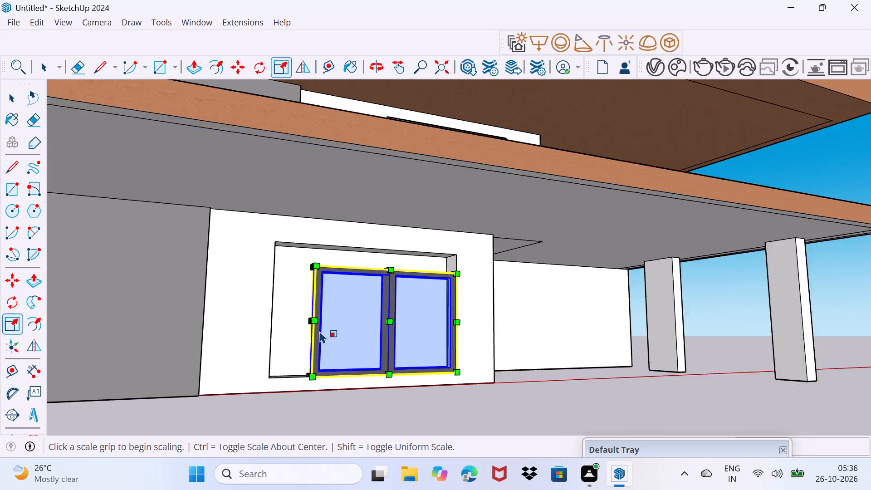
scroll(320, 331, "up", 5)
middle_click_drag(311, 330, 351, 325)
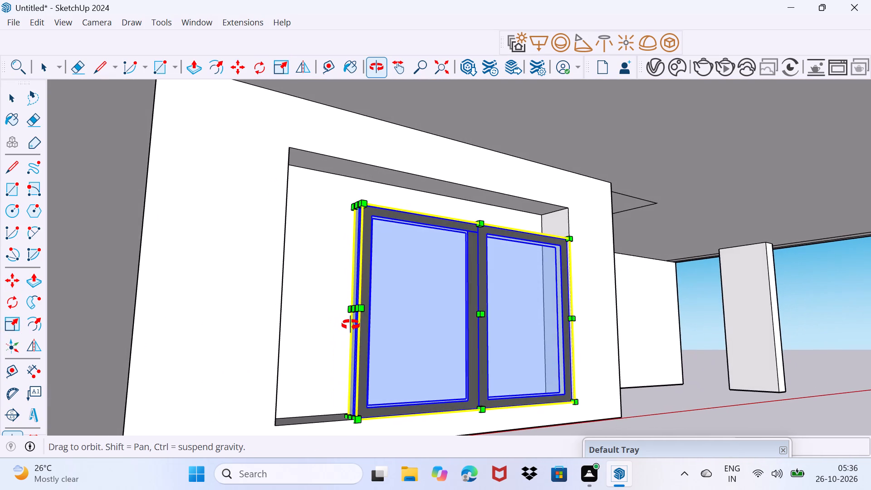
middle_click_drag(351, 325, 352, 325)
scroll(367, 329, "up", 4)
left_click(350, 301)
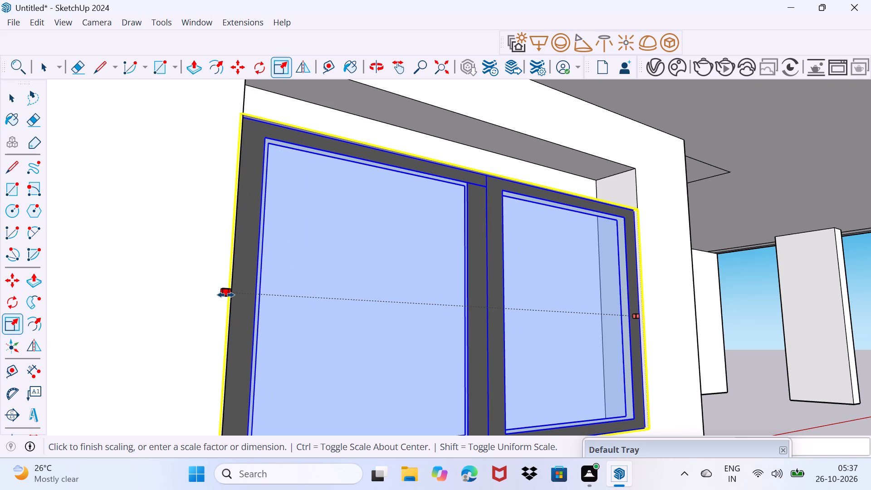
left_click(226, 295)
Scale the ground-floor window vertically up to the top edge of its opening and deselect it.
middle_click_drag(472, 180, 381, 280)
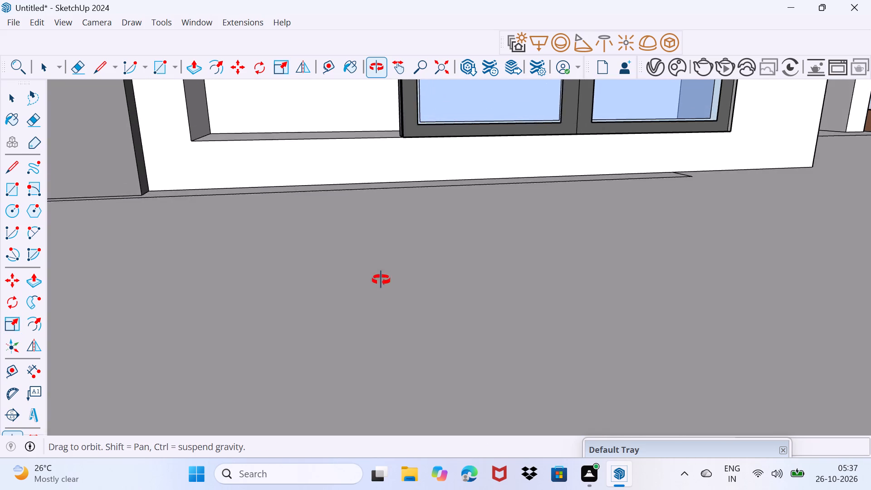
middle_click_drag(381, 280, 367, 250)
scroll(343, 264, "up", 4)
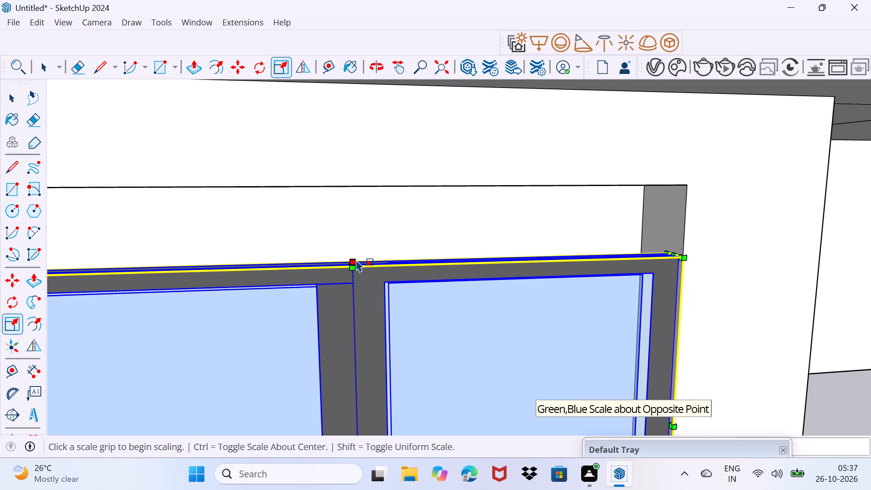
left_click(356, 261)
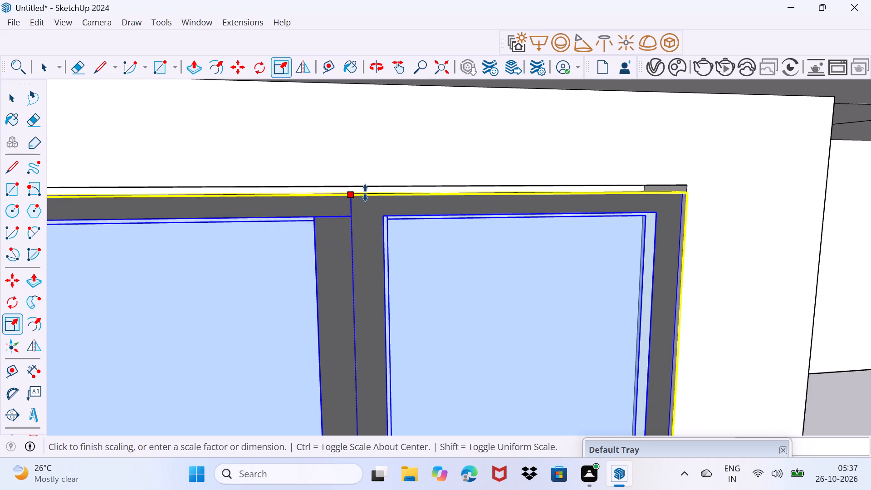
left_click(365, 188)
key("space")
left_click_drag(346, 233, 361, 179)
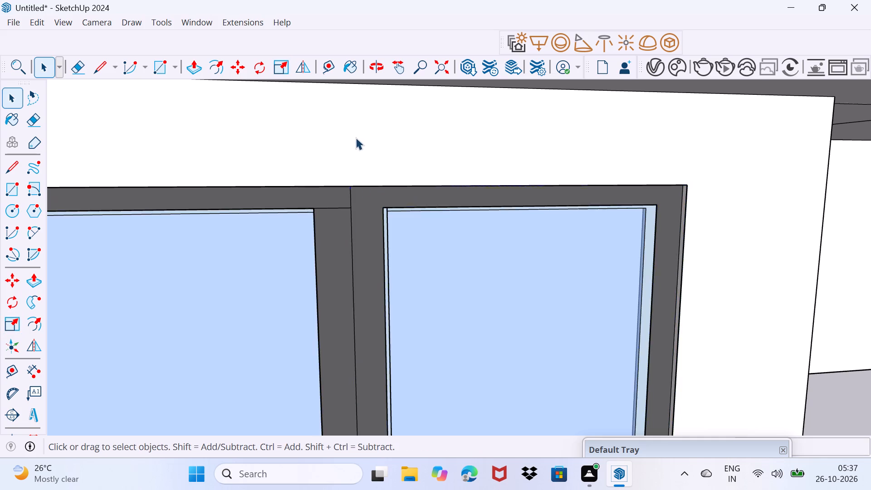
Select the window on the floor above the ground floor and scale its height down to the top edge of its opening.
scroll(350, 141, "down", 20)
scroll(350, 141, "down", 2)
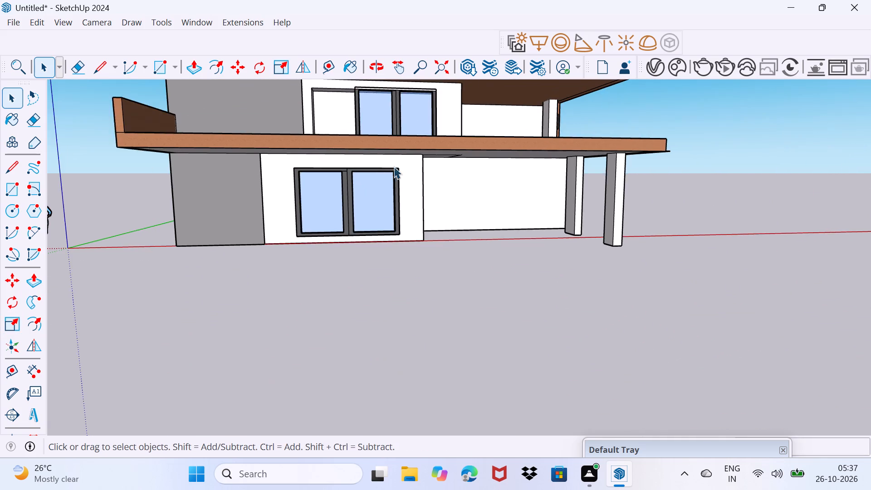
middle_click_drag(430, 160, 372, 321)
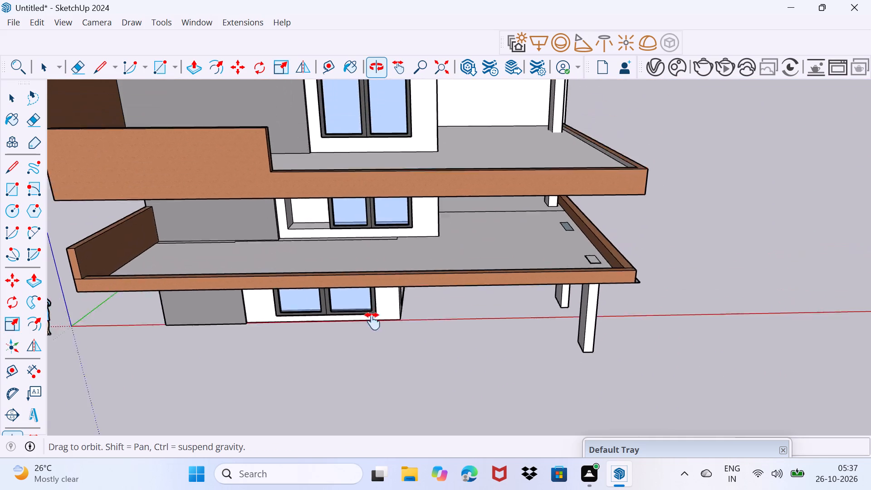
middle_click_drag(372, 321, 371, 337)
middle_click_drag(377, 326, 399, 245)
scroll(335, 257, "up", 4)
scroll(342, 220, "up", 1)
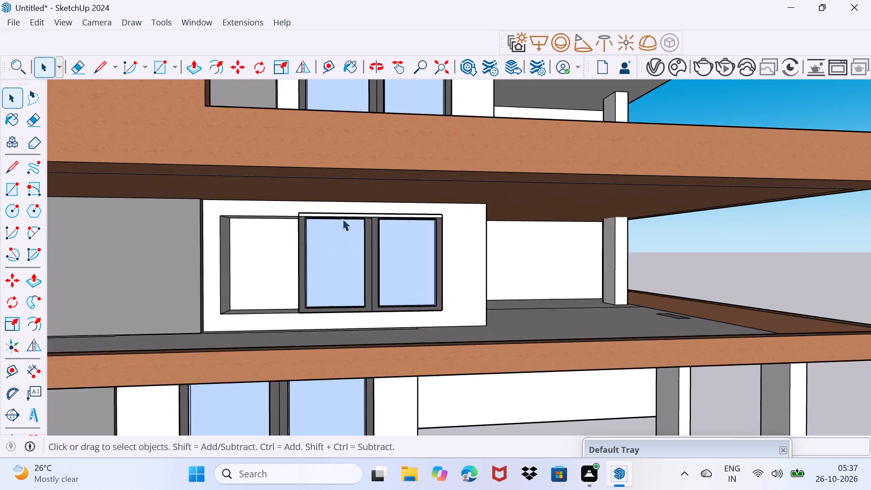
scroll(343, 219, "up", 2)
key("s")
left_click(374, 206)
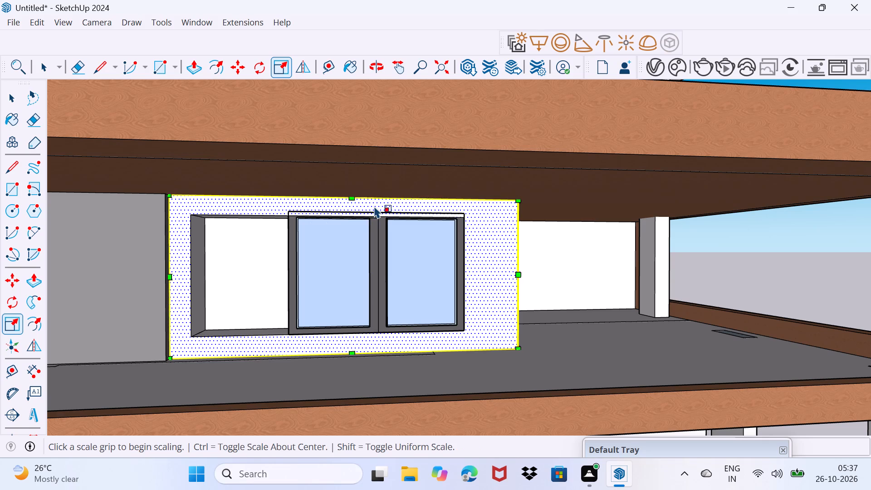
key("ctrl+z")
key("Escape")
left_click(384, 258)
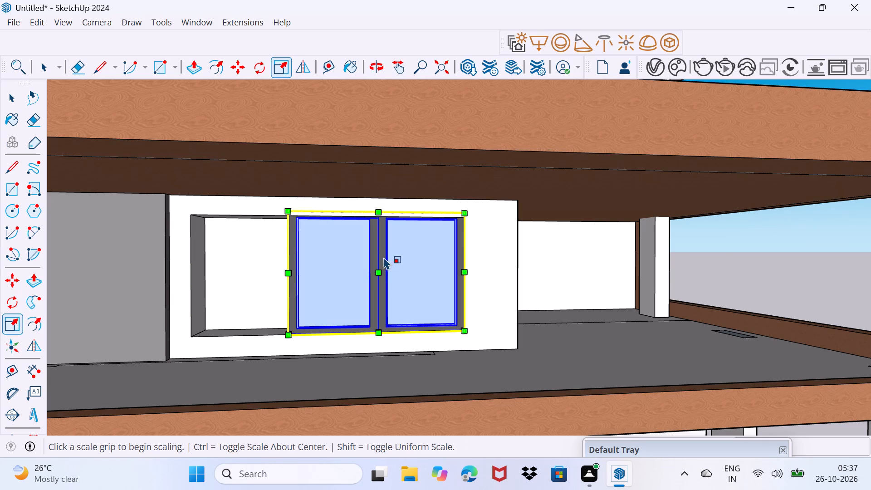
key("s")
left_click(379, 211)
left_click(378, 217)
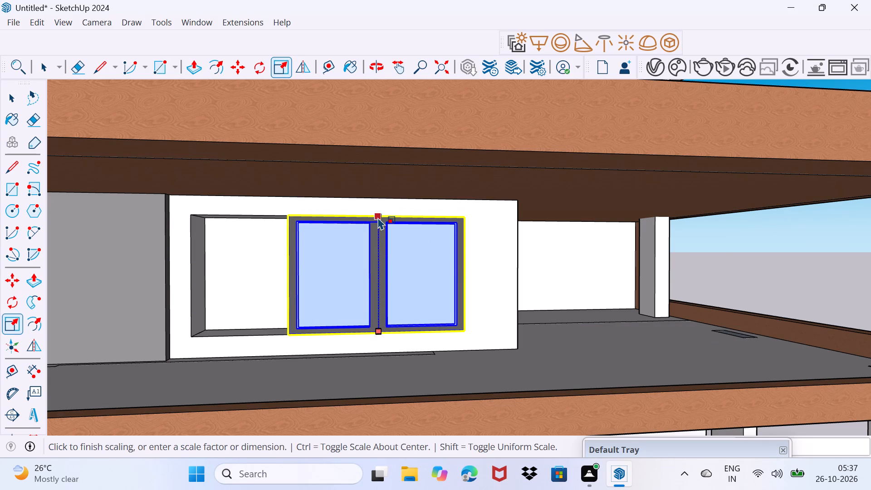
Scale the same window horizontally out to the left edge of its wall opening.
scroll(295, 278, "up", 3)
middle_click_drag(288, 286, 392, 275)
scroll(399, 266, "up", 1)
left_click(408, 260)
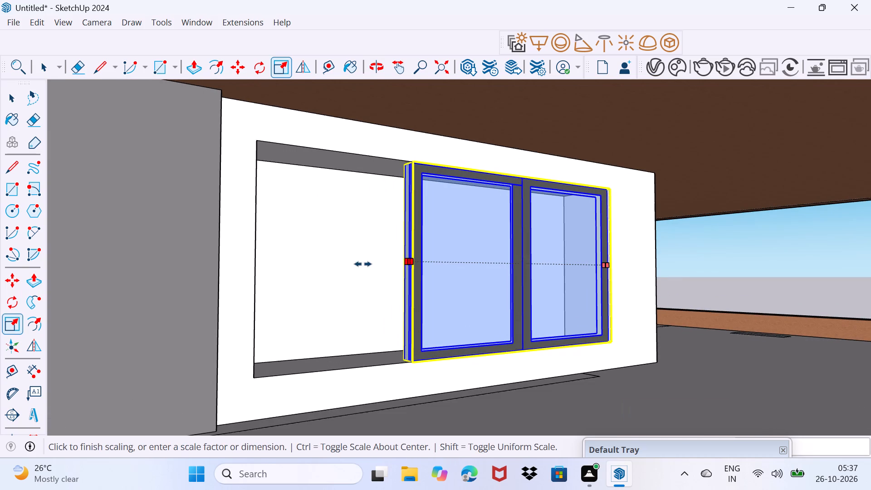
left_click(254, 258)
key("space")
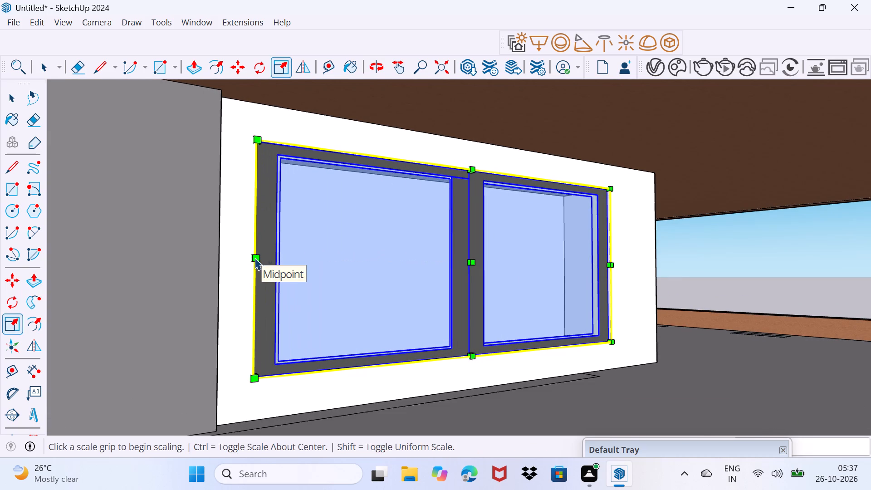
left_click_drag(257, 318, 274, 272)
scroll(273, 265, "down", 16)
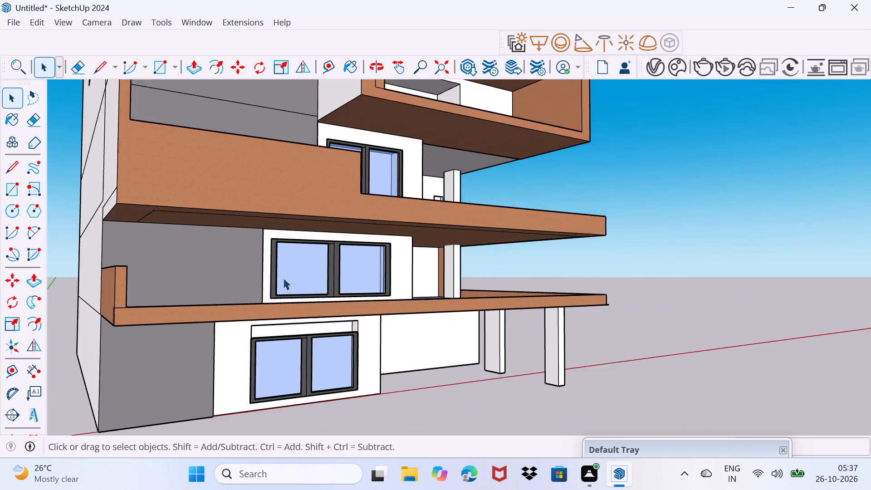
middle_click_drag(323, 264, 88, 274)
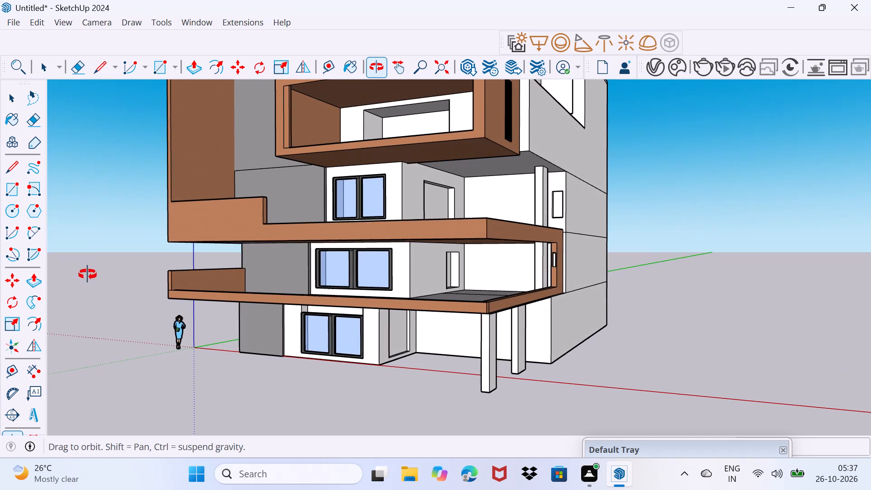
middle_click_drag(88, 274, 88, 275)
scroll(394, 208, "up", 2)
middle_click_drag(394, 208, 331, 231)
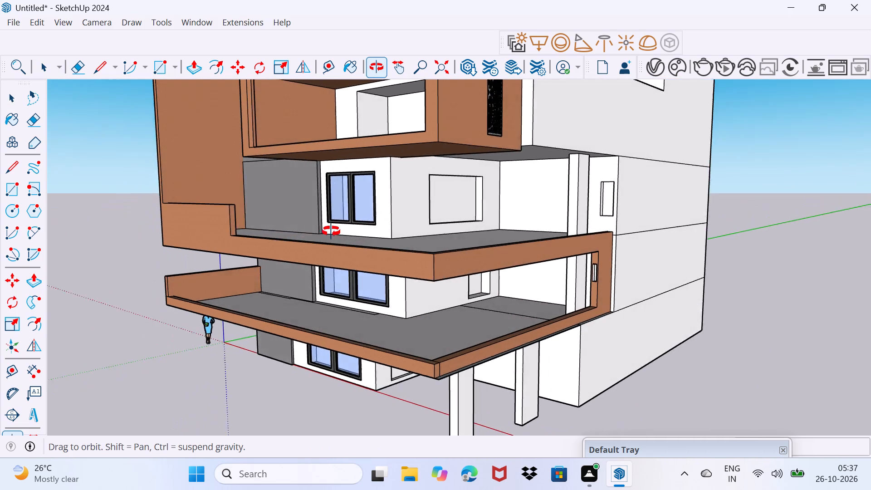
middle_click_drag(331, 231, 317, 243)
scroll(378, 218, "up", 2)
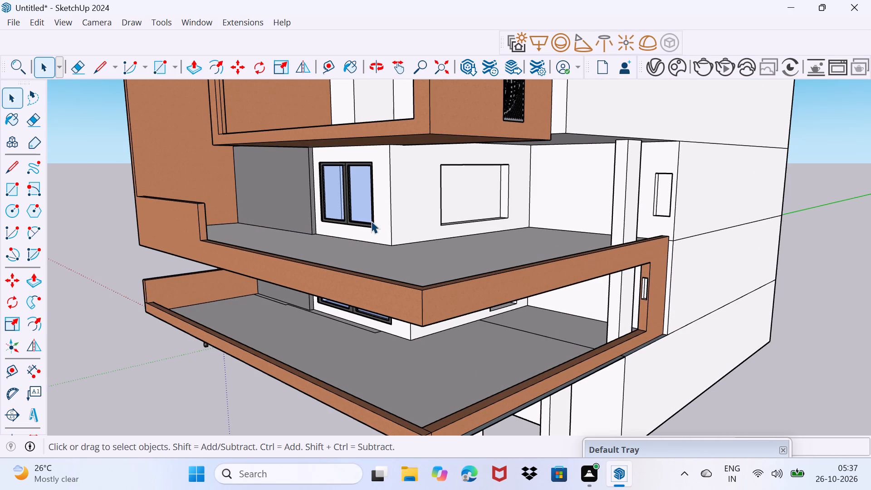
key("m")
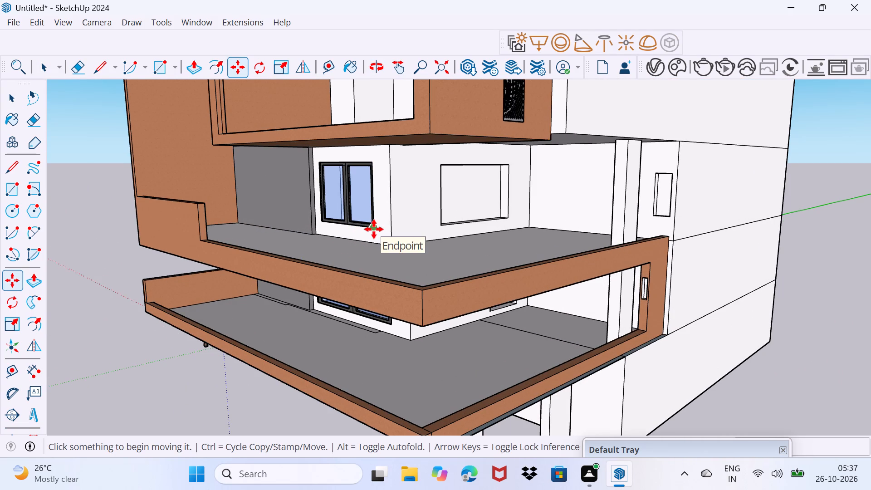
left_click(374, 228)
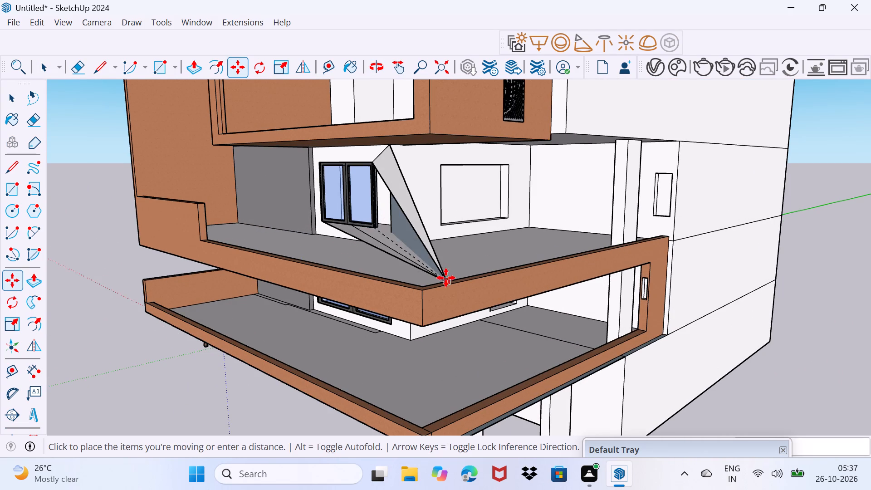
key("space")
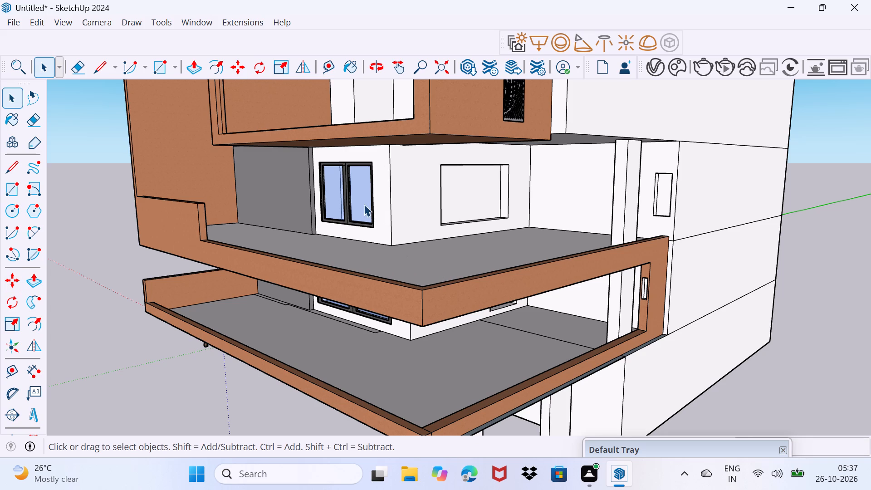
Copy the second-floor front-wall window out of its opening to the open terrace area in front of the house.
left_click(364, 204)
key("m")
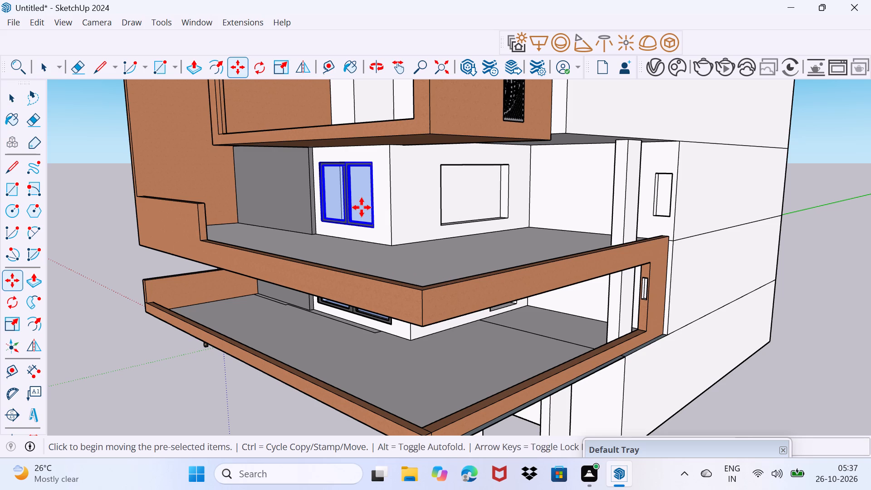
left_click(370, 227)
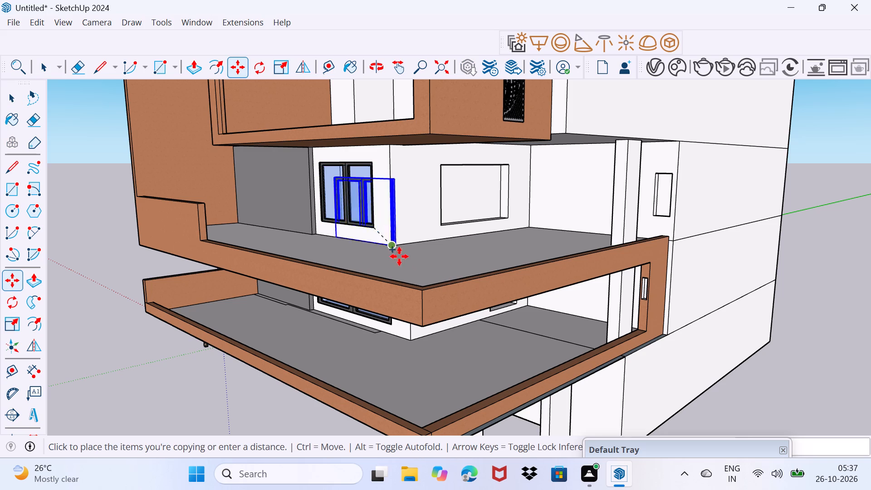
middle_click_drag(439, 270, 393, 322)
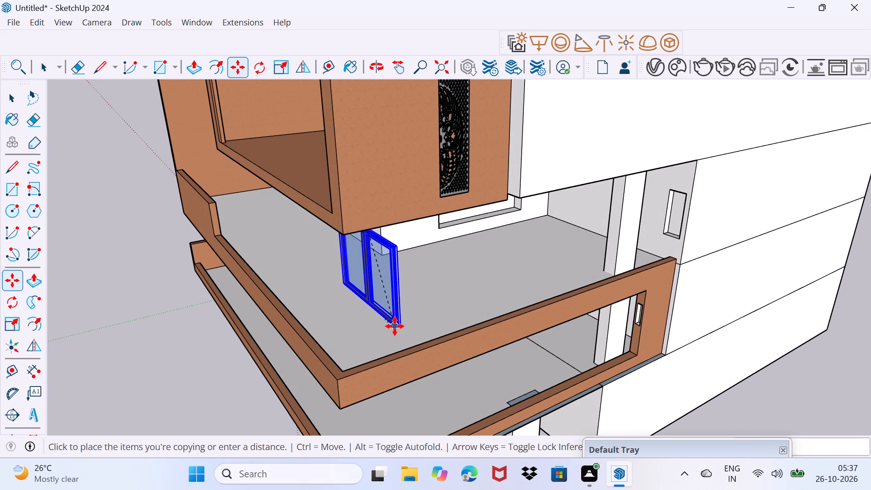
left_click(395, 326)
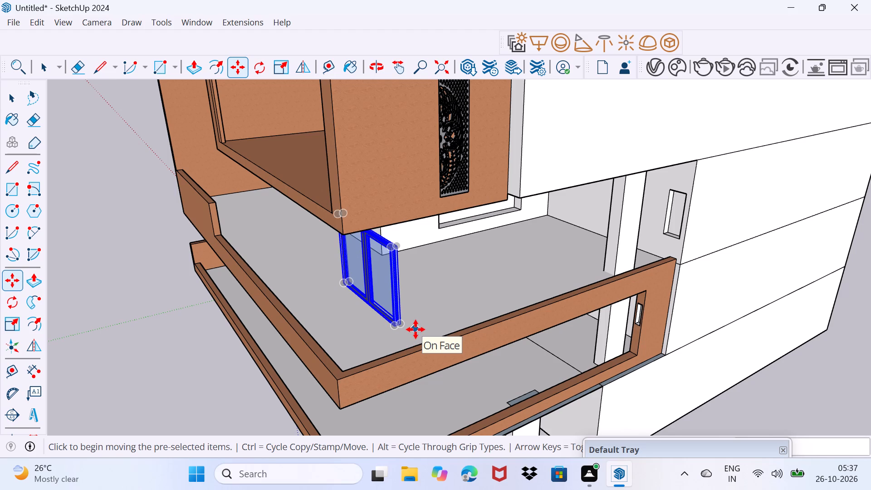
Rotate the copied window a quarter turn about the vertical axis so it lies parallel to the adjacent side wall.
left_click(19, 304)
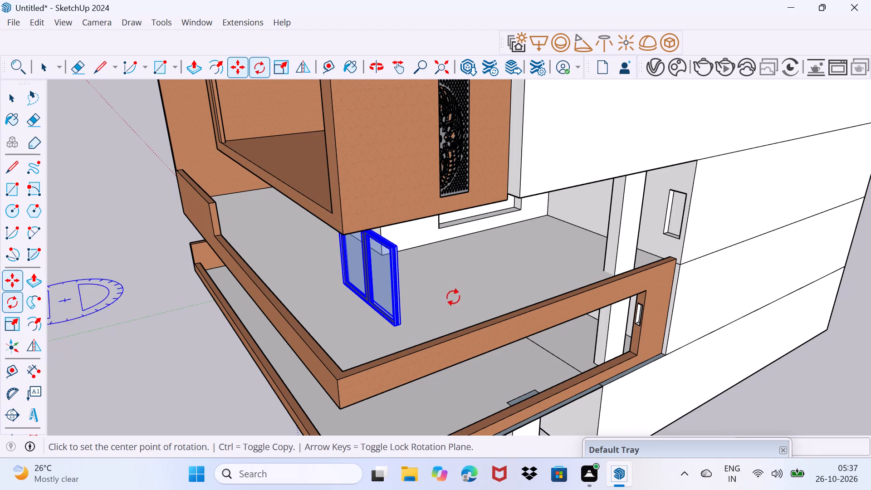
left_click(482, 294)
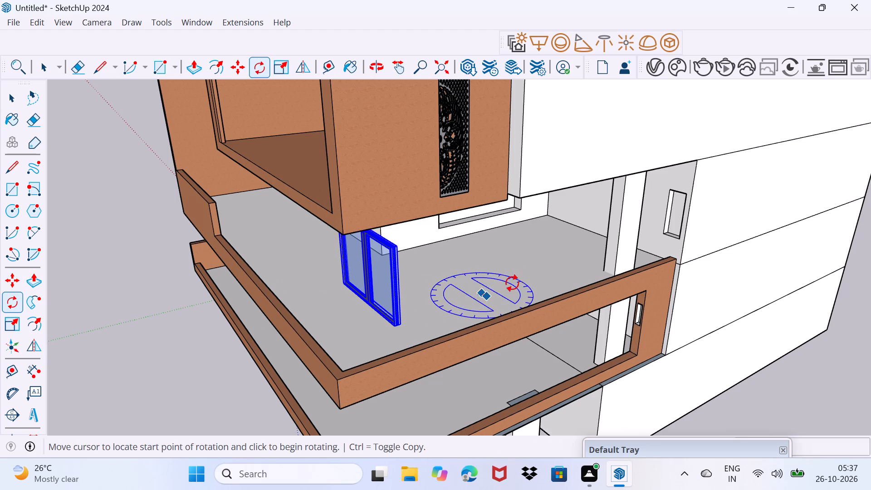
left_click(550, 265)
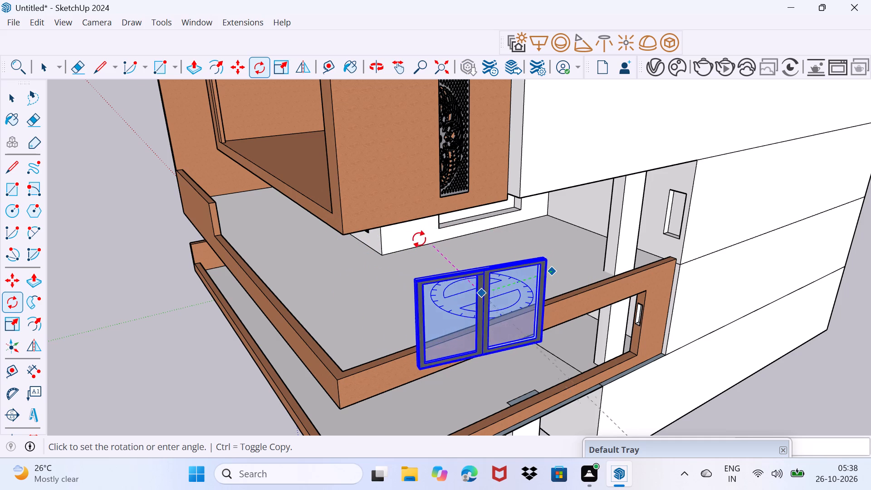
left_click(401, 252)
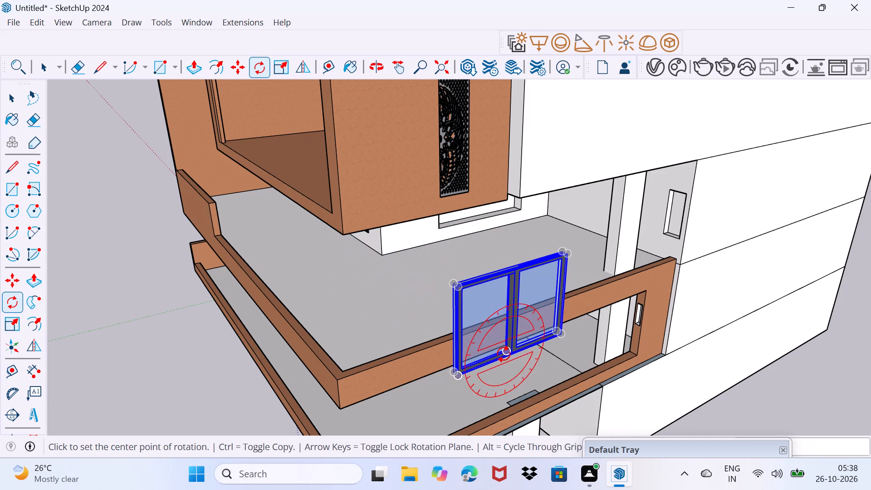
Move the rotated window into the second-floor side-wall opening, aligning its lower right corner with the opening's corner.
middle_click_drag(505, 353, 426, 311)
key("m")
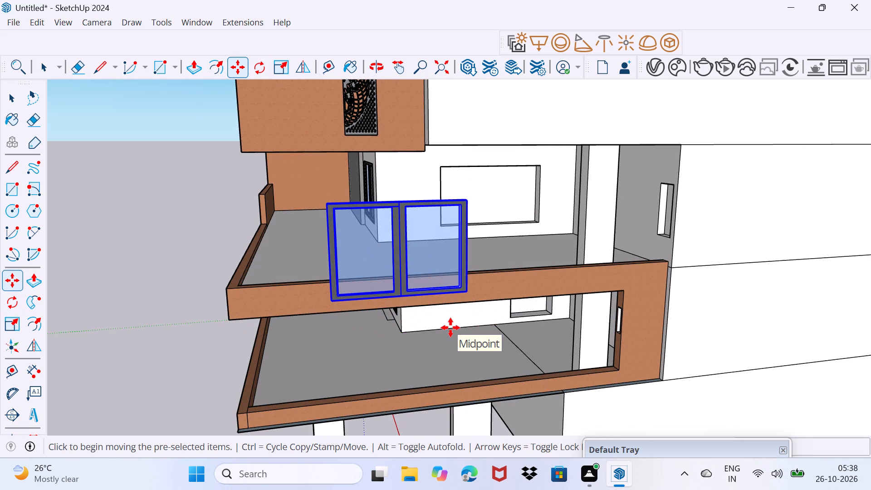
scroll(504, 299, "up", 3)
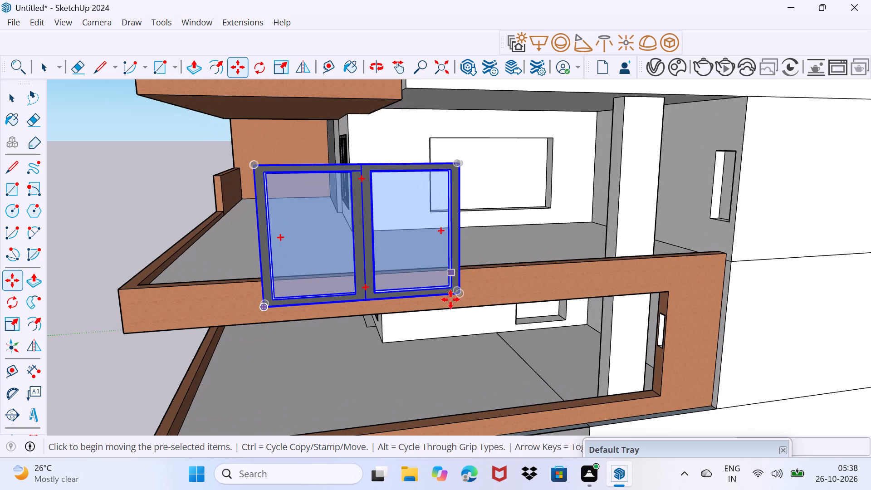
left_click(458, 300)
scroll(549, 197, "up", 6)
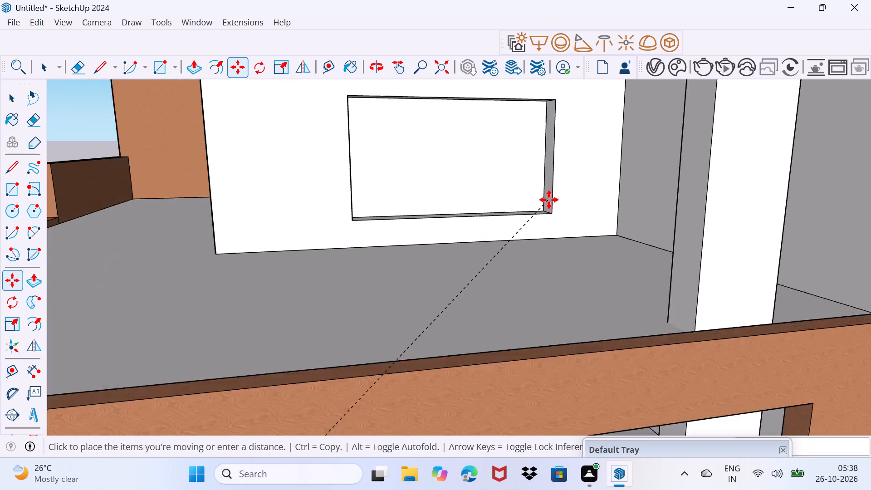
scroll(549, 200, "up", 1)
left_click(556, 214)
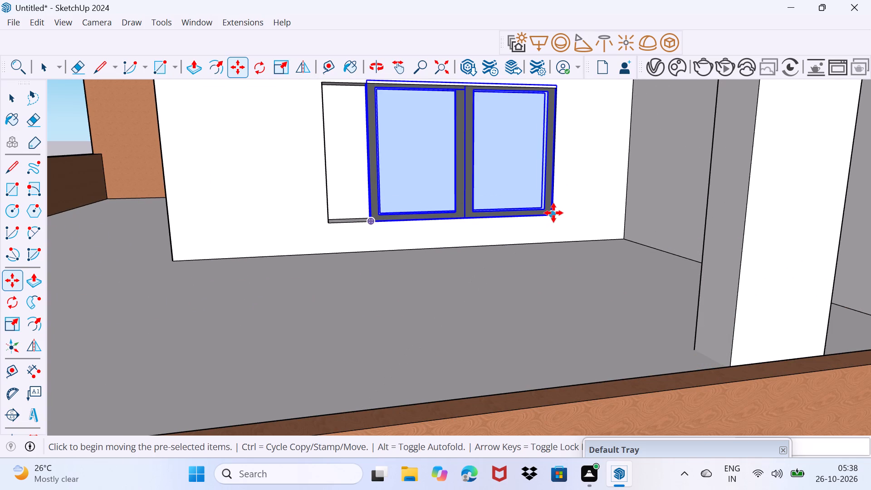
Copy the side-wall window down to the first-floor opening, aligning the lower right corners.
left_click(553, 213)
scroll(528, 276, "down", 8)
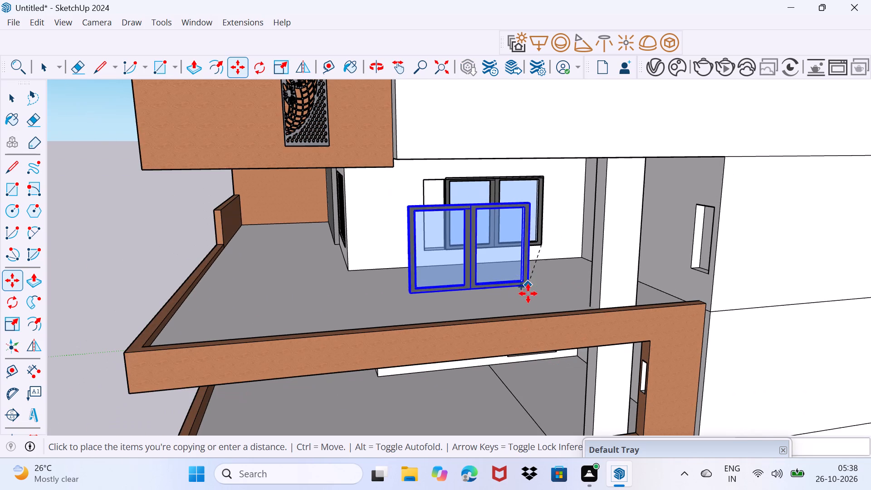
middle_click_drag(527, 329, 523, 230, "shift")
scroll(527, 306, "up", 6)
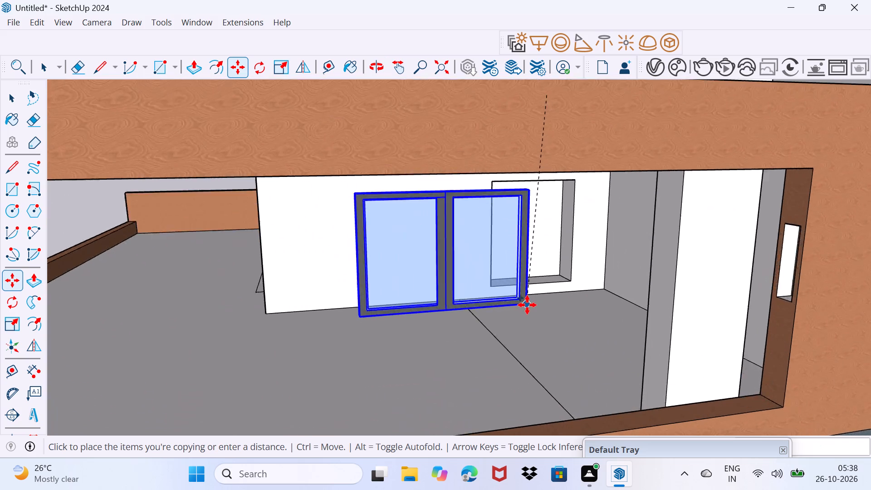
scroll(527, 305, "up", 3)
left_click(593, 268)
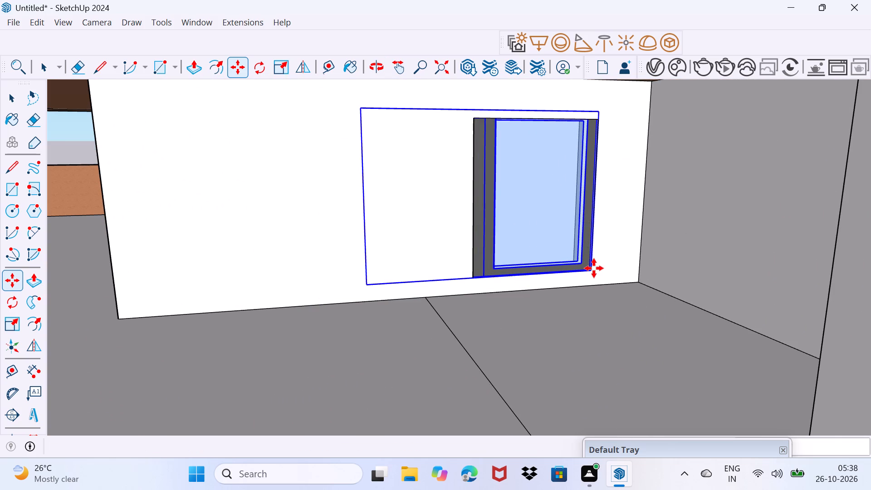
Copy the first-floor side-wall window down into the ground-floor side-wall opening, aligning the lower right corners.
left_click(593, 268)
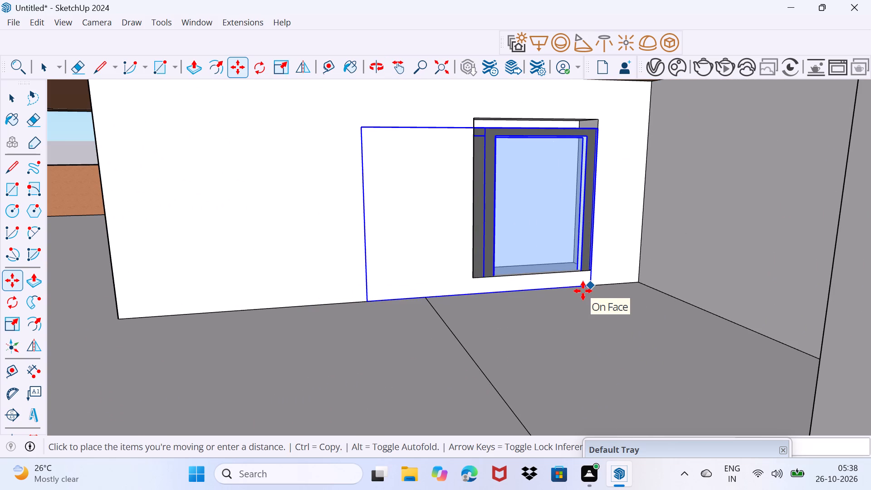
scroll(583, 291, "down", 9)
middle_click_drag(566, 387, 563, 216)
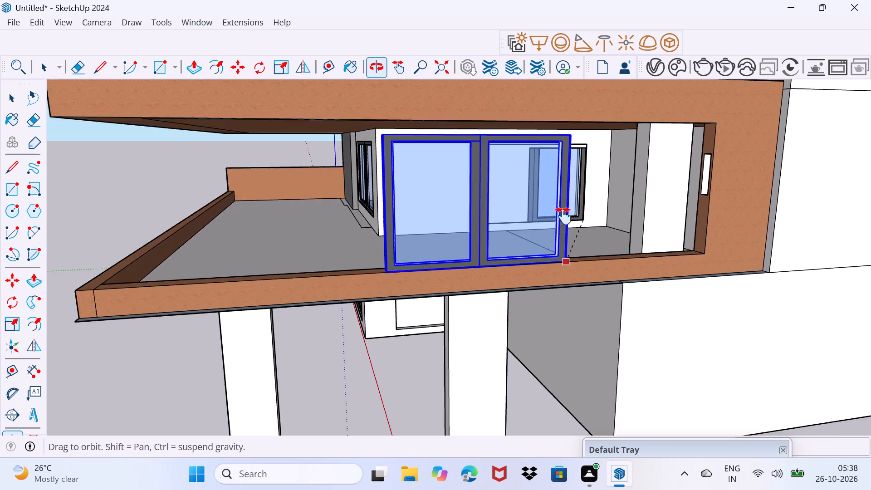
middle_click_drag(563, 216, 563, 200)
scroll(477, 336, "up", 4)
scroll(428, 314, "up", 5)
middle_click_drag(406, 296, 406, 296)
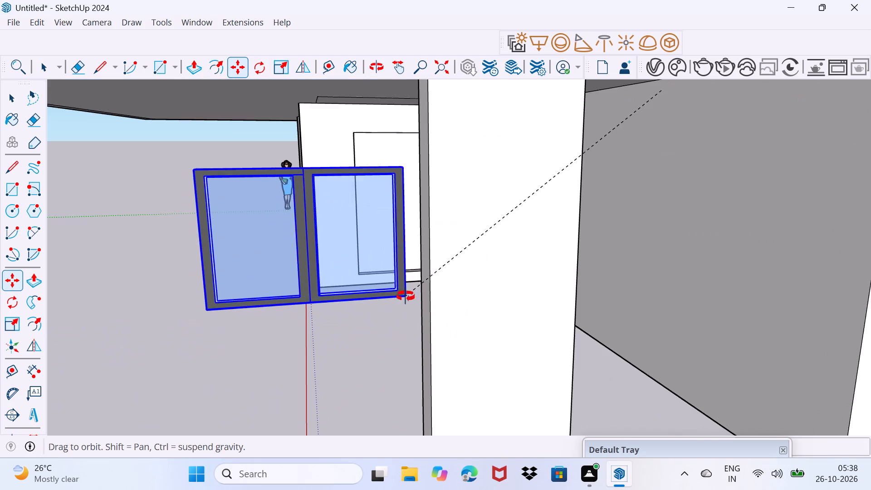
middle_click_drag(406, 296, 497, 303)
scroll(323, 256, "up", 3)
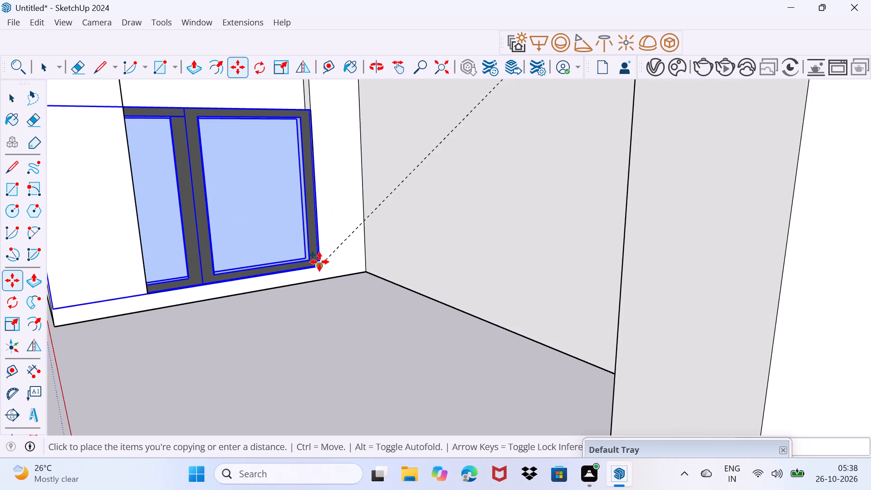
left_click(319, 262)
Scale the ground-floor side-wall window's width in to the left edge of its opening.
scroll(254, 255, "down", 6)
scroll(153, 256, "up", 2)
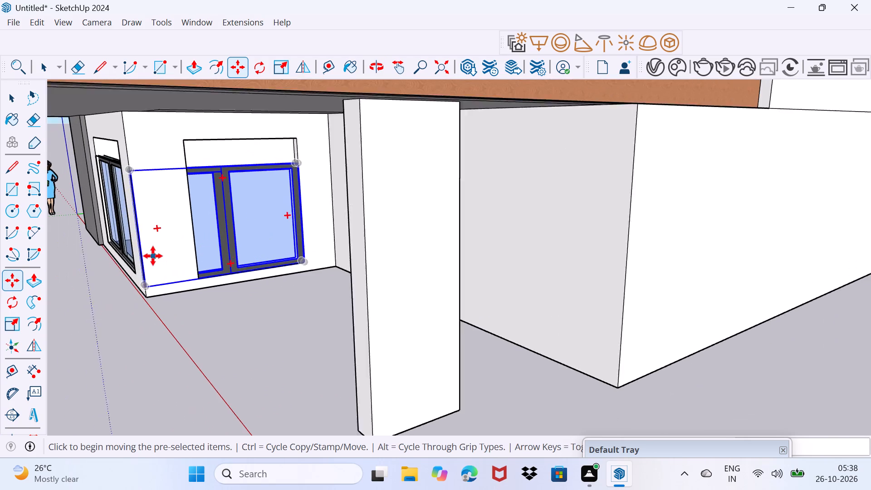
scroll(153, 256, "up", 1)
key("s")
left_click(134, 225)
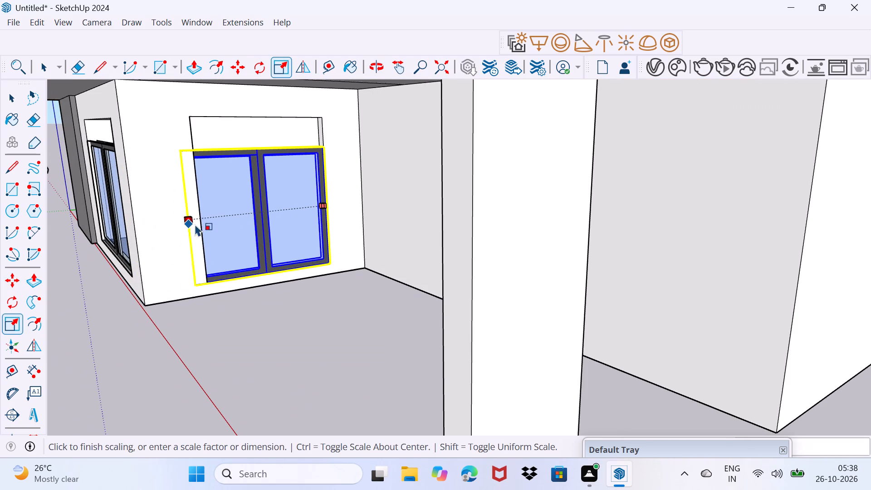
left_click(201, 224)
Scale the ground-floor side-wall window's height up to the top edge of its opening and deselect it.
scroll(261, 155, "up", 4)
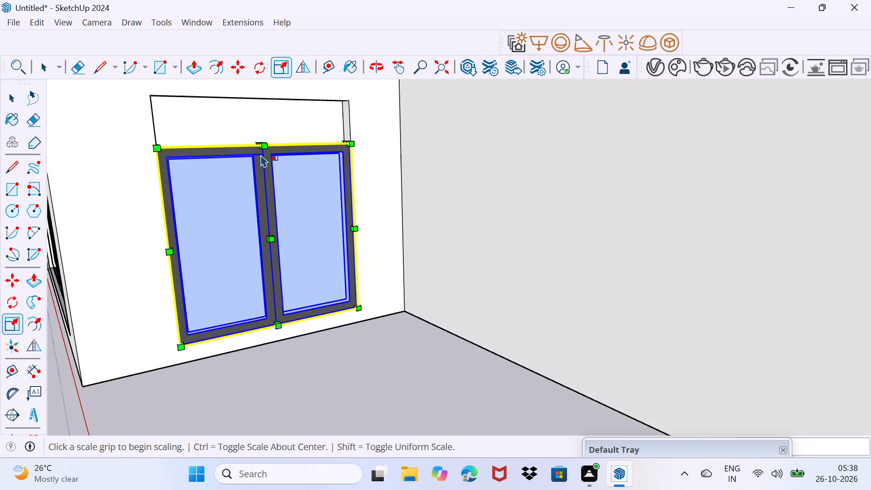
scroll(261, 155, "up", 4)
middle_click_drag(261, 153, 285, 238)
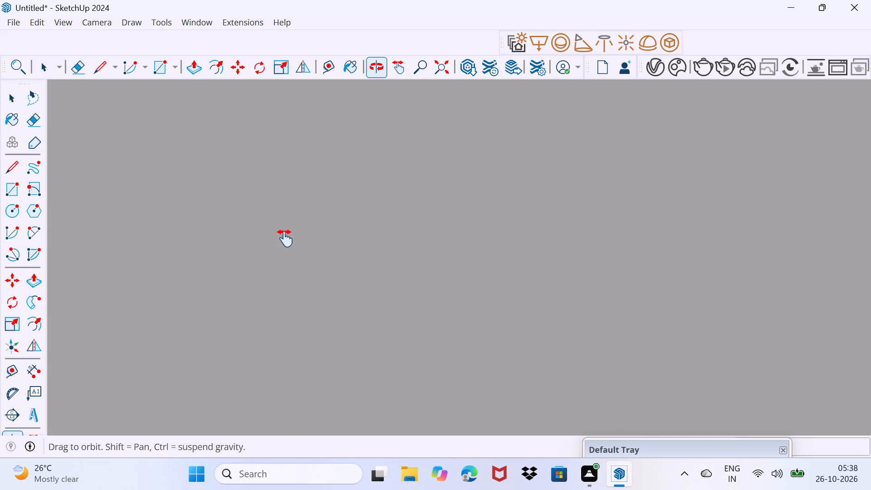
middle_click_drag(285, 238, 279, 219)
scroll(275, 193, "up", 2)
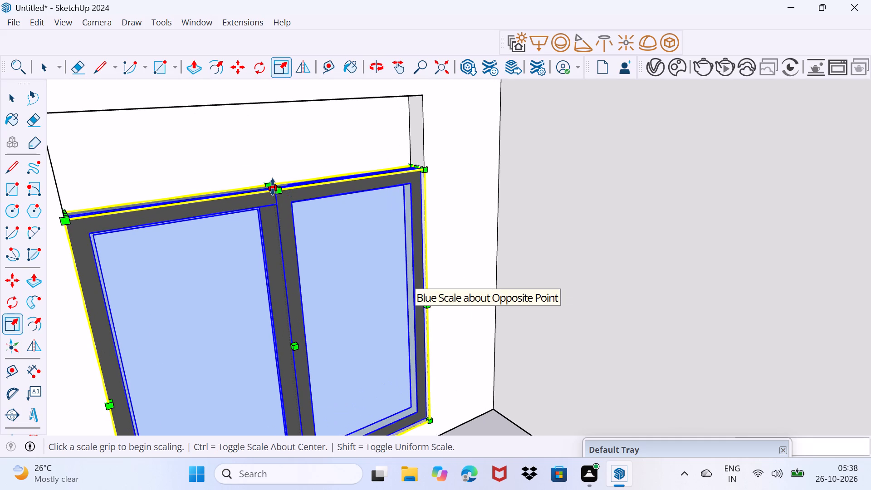
left_click(273, 187)
left_click(276, 106)
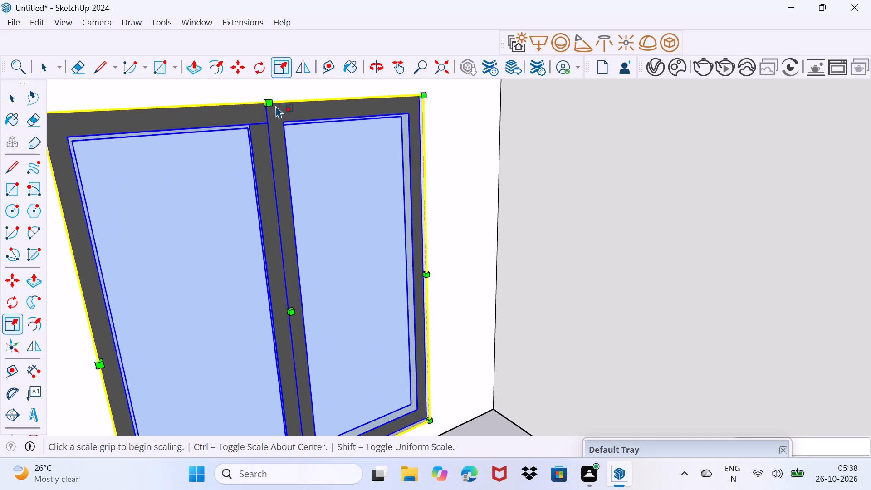
key("space")
left_click_drag(270, 167, 273, 141)
scroll(263, 124, "down", 8)
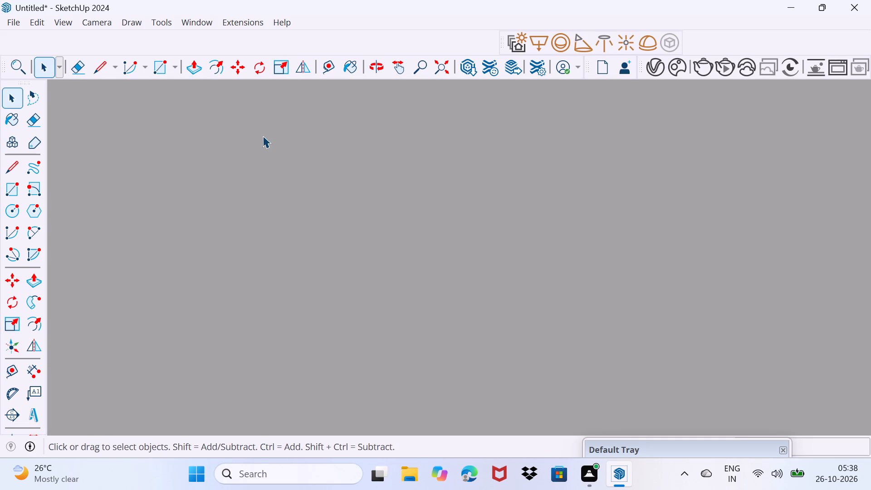
Scale the second-floor side-wall window's width out to the left edge of its opening.
left_click(438, 61)
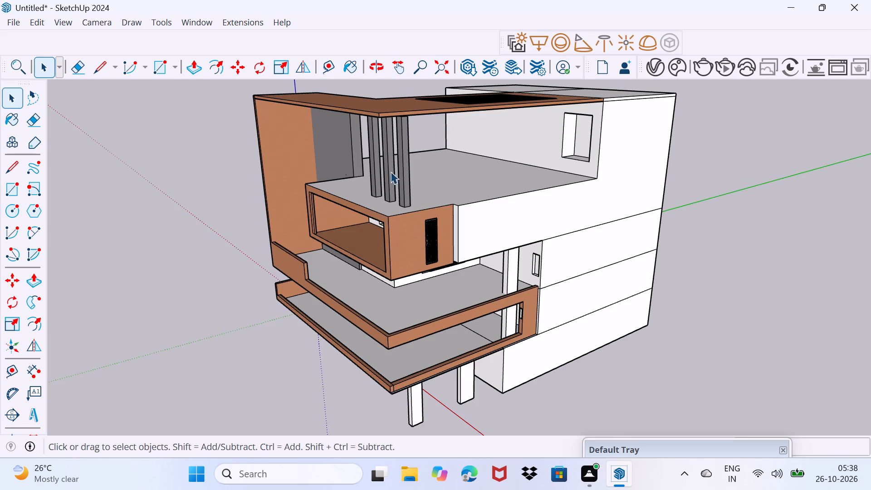
scroll(418, 294, "up", 3)
middle_click_drag(366, 297, 336, 206)
scroll(429, 221, "up", 4)
scroll(444, 266, "up", 8)
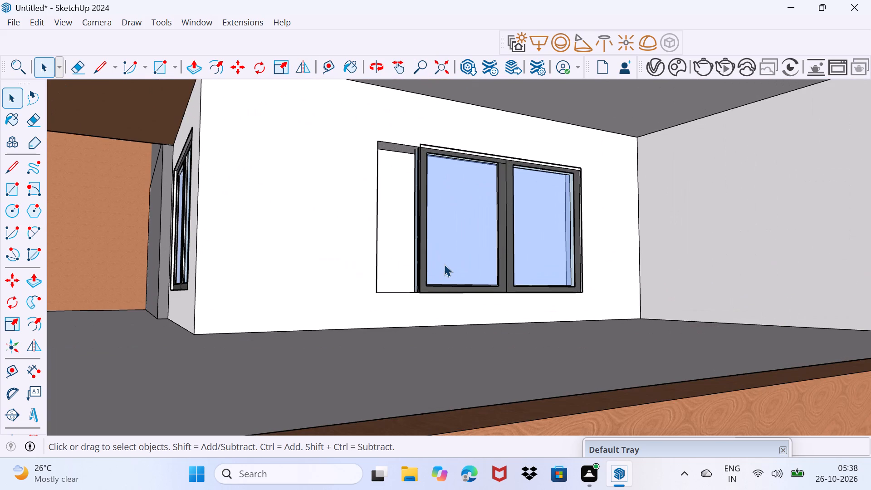
key("s")
scroll(418, 215, "up", 4)
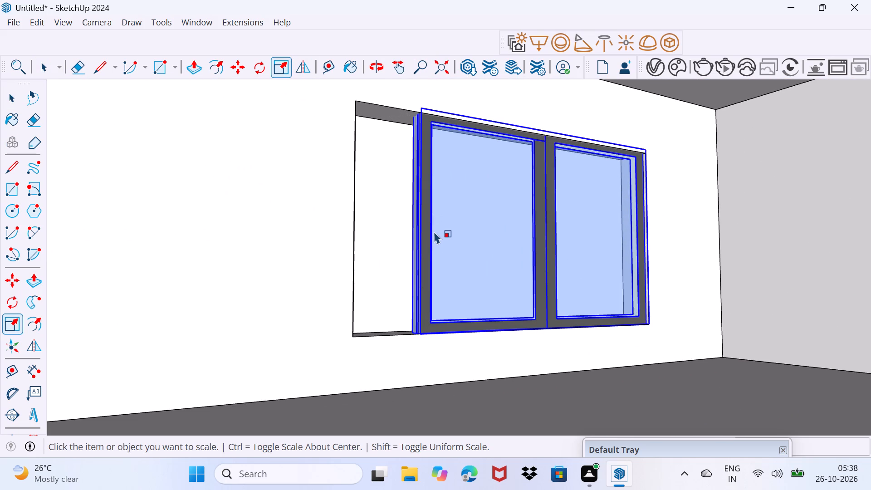
left_click(435, 231)
scroll(417, 224, "up", 2)
left_click(416, 224)
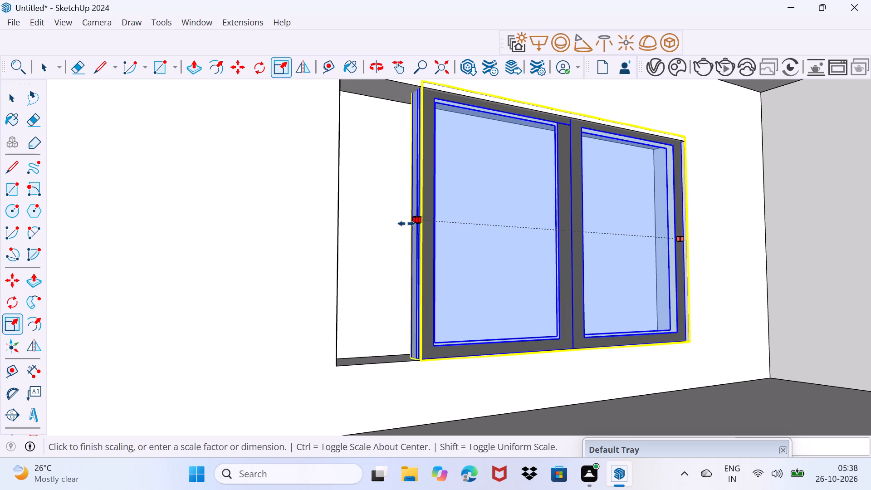
left_click(333, 232)
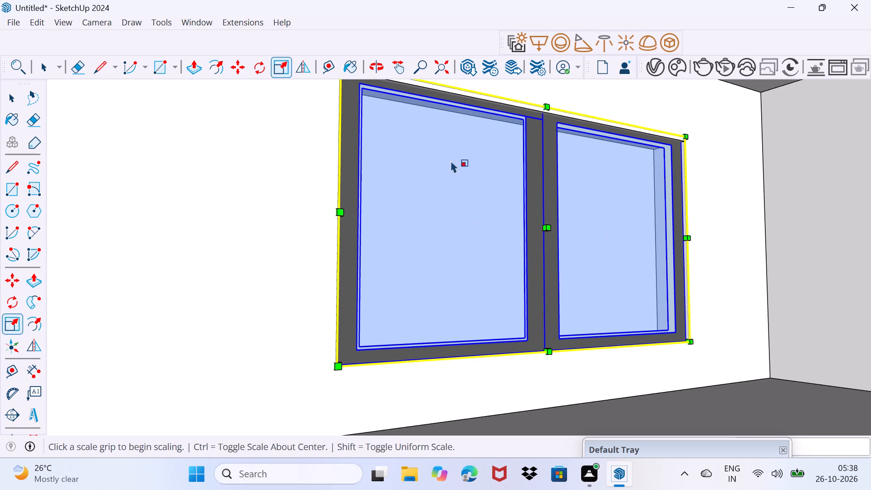
Scale the second-floor side-wall window's height down to the top edge of its opening and deselect it.
middle_click_drag(452, 161, 428, 186)
left_click(532, 118)
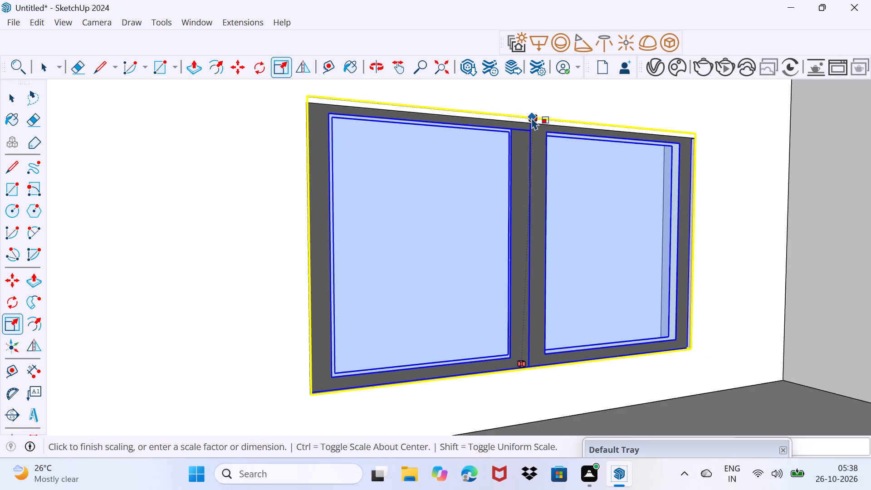
left_click(530, 124)
key("space")
left_click_drag(504, 192, 512, 174)
Scale the first-floor side-wall window's width in to the left edge of its opening.
scroll(492, 162, "down", 2)
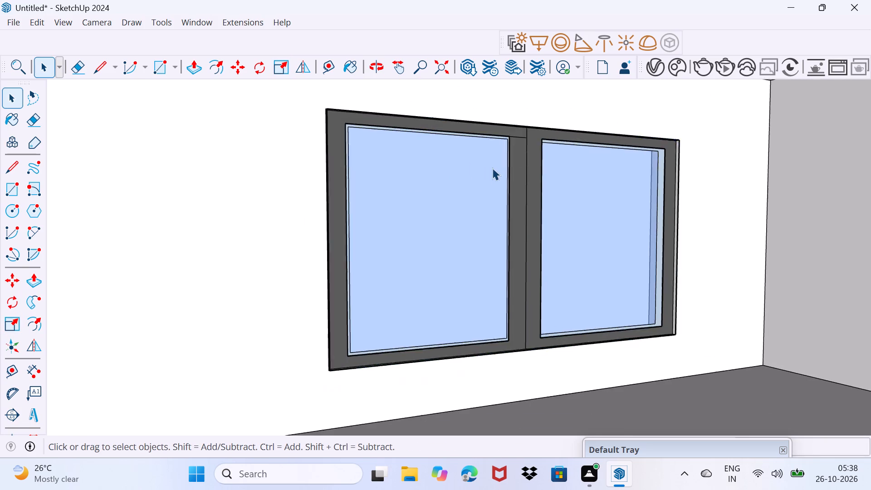
scroll(492, 168, "down", 14)
middle_click_drag(403, 273, 510, 311)
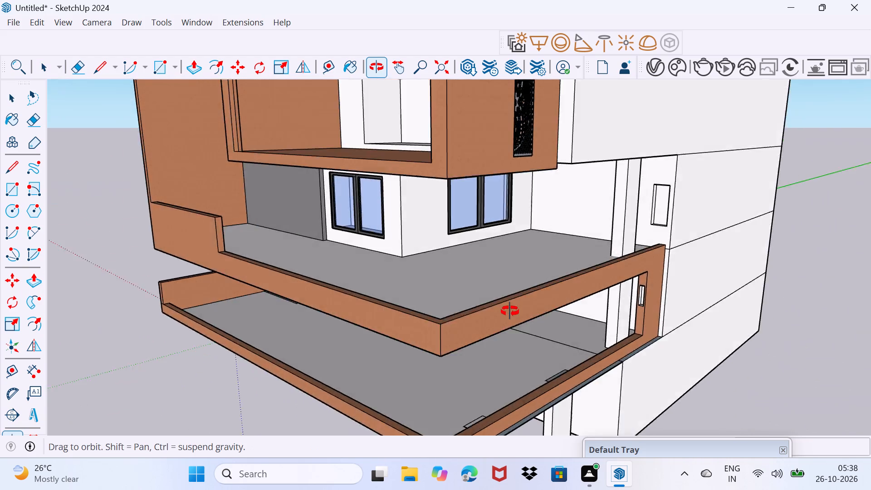
middle_click_drag(510, 311, 581, 243)
scroll(463, 308, "up", 14)
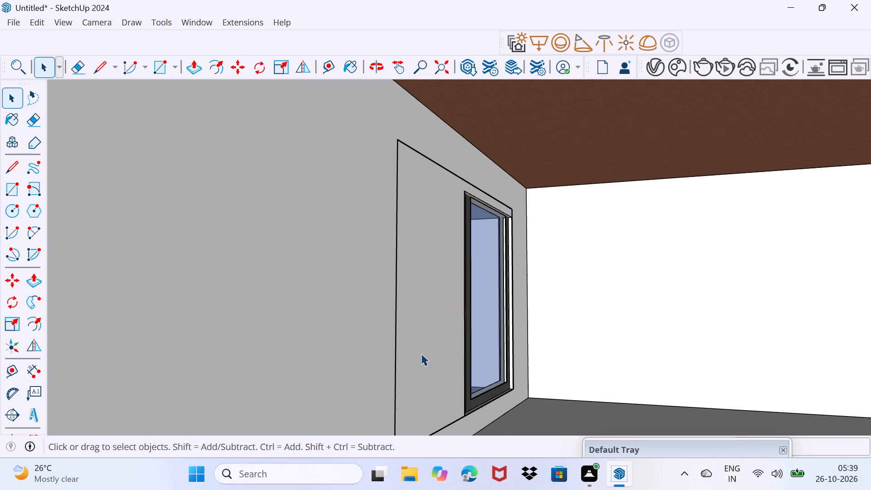
left_click(418, 354)
left_click(509, 331)
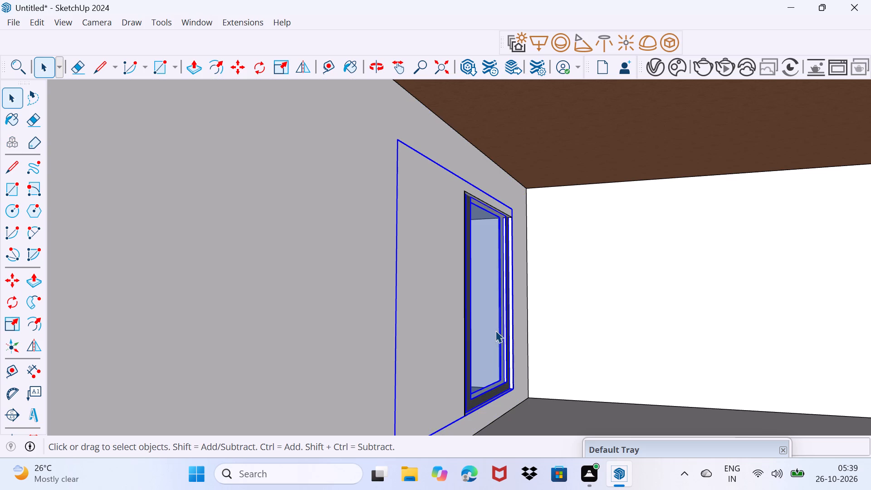
key("s")
left_click(399, 291)
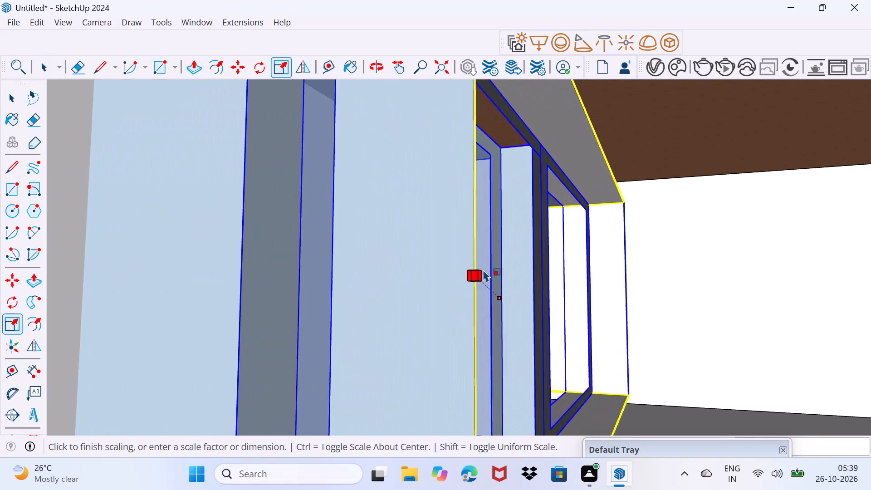
key("Escape")
middle_click_drag(504, 277, 426, 293)
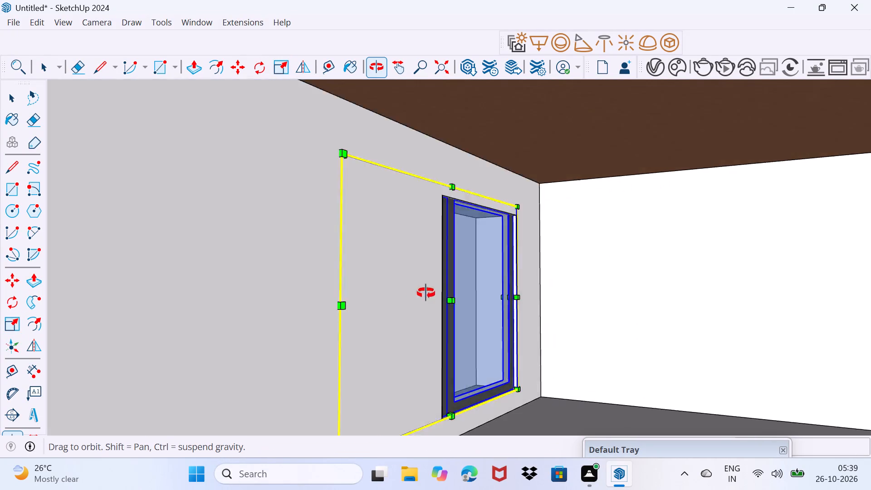
middle_click_drag(426, 293, 279, 200)
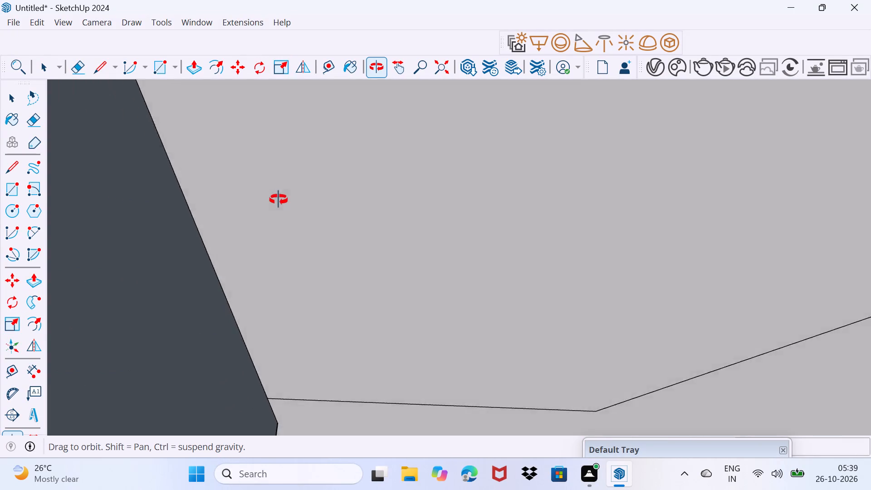
middle_click_drag(279, 200, 260, 242)
scroll(260, 242, "down", 6)
left_click(440, 64)
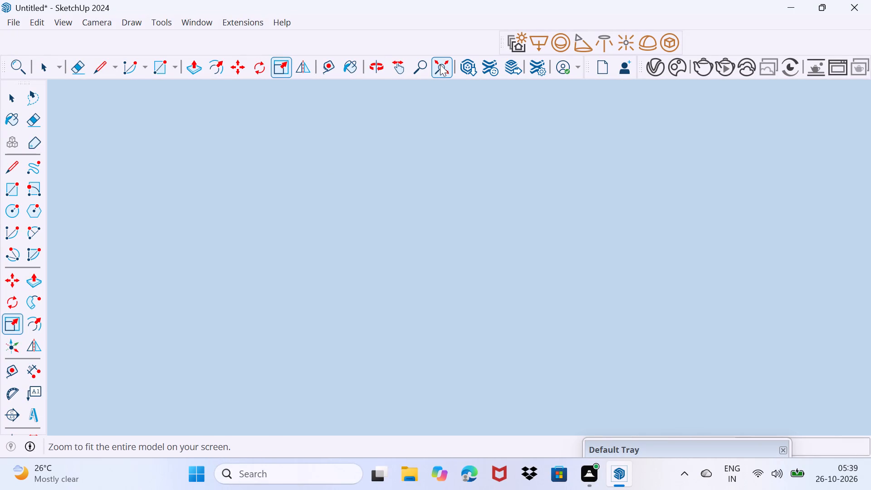
scroll(344, 420, "up", 4)
middle_click_drag(423, 320, 444, 336)
scroll(444, 302, "up", 1)
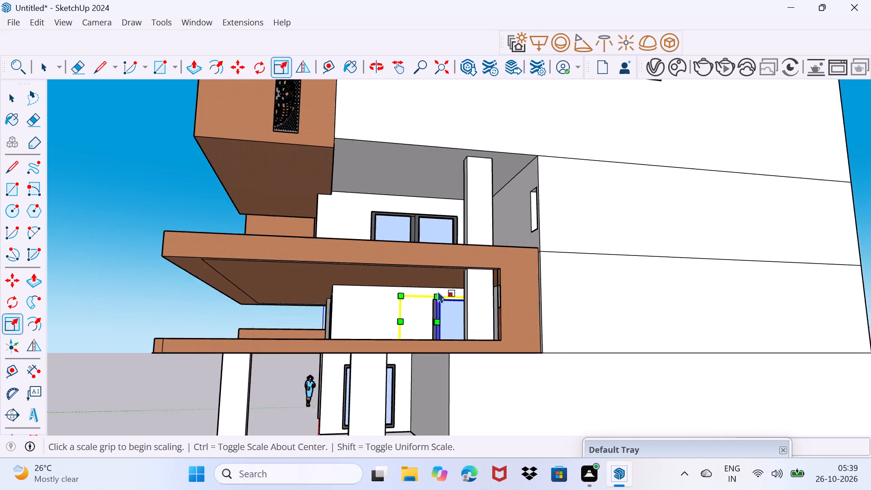
scroll(438, 291, "up", 7)
middle_click_drag(420, 352, 448, 341)
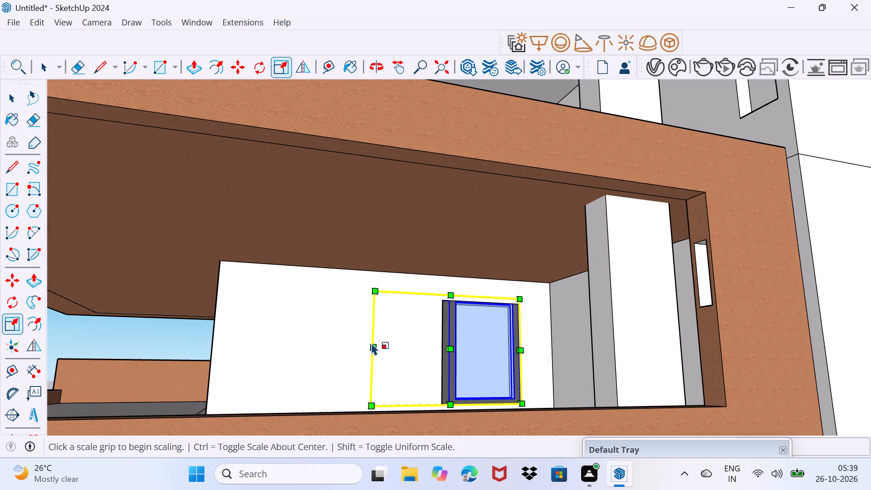
left_click(372, 343)
left_click_drag(377, 344, 421, 352)
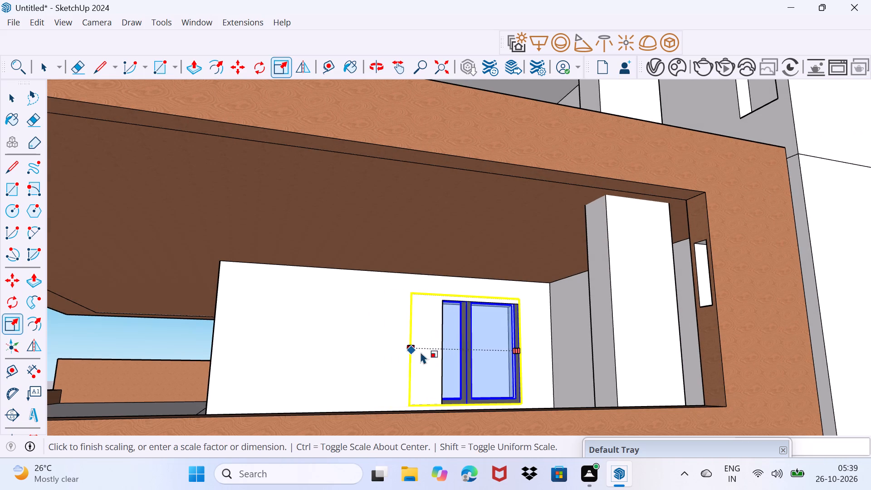
left_click_drag(421, 352, 442, 355)
Scale the first-floor side-wall window's height down to the top edge of its opening and deselect it.
scroll(479, 308, "up", 3)
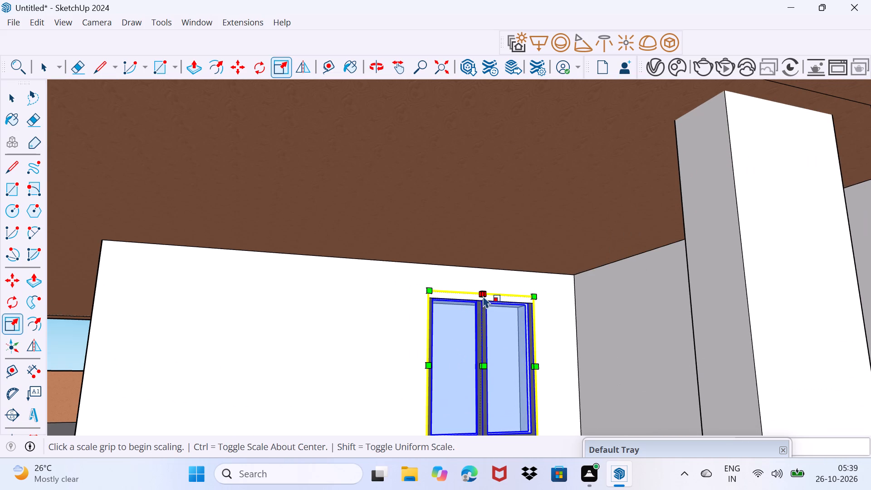
left_click(485, 294)
left_click(484, 303)
scroll(456, 317, "down", 1)
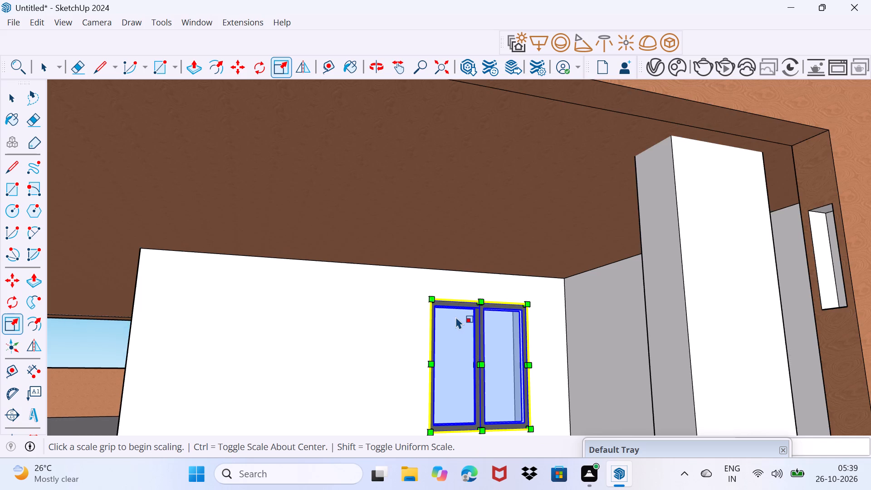
middle_click_drag(443, 326, 434, 336)
key("space")
left_click_drag(385, 359, 391, 307)
Copy the second-floor front-wall window up into the opening inside the projecting brown box, aligning the lower right corners.
scroll(332, 307, "down", 3)
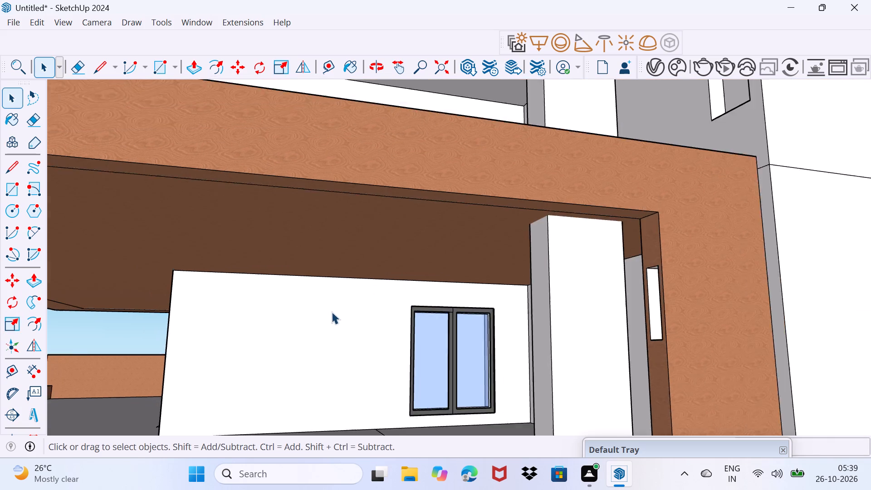
scroll(297, 334, "down", 1)
middle_click_drag(301, 336, 366, 346)
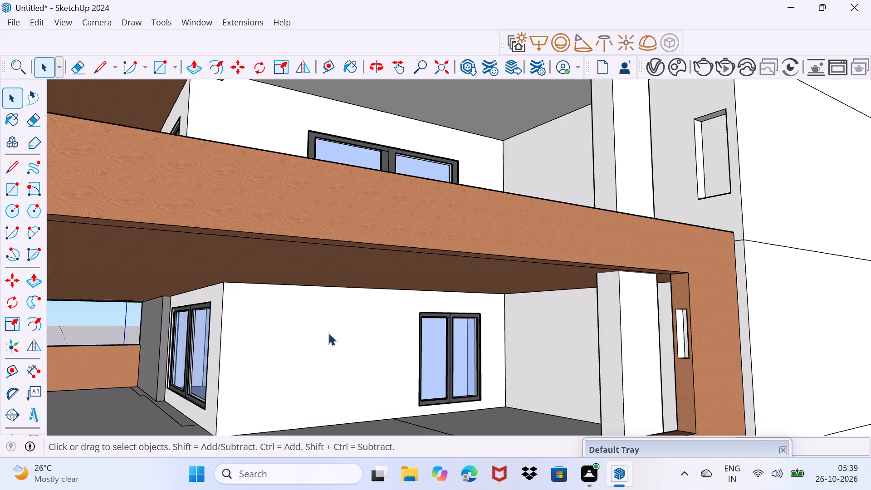
scroll(320, 333, "down", 2)
middle_click_drag(283, 343, 299, 398)
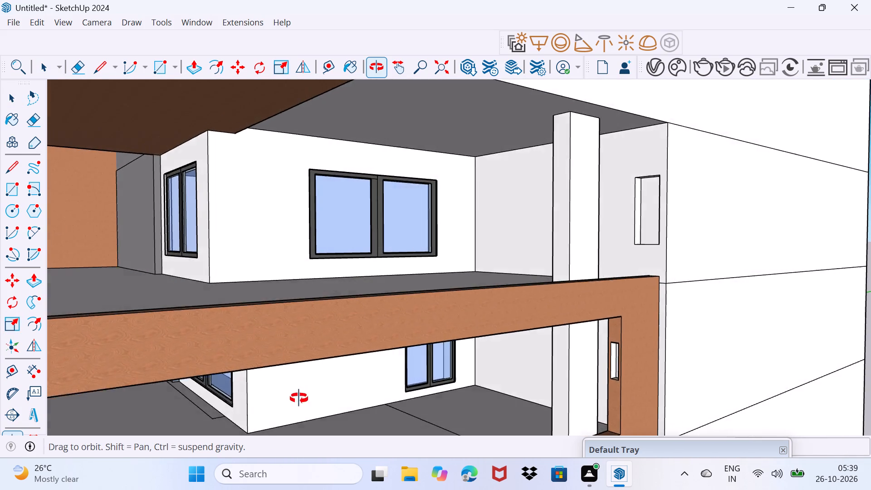
middle_click_drag(299, 398, 355, 395)
scroll(357, 393, "down", 2)
scroll(234, 323, "down", 3)
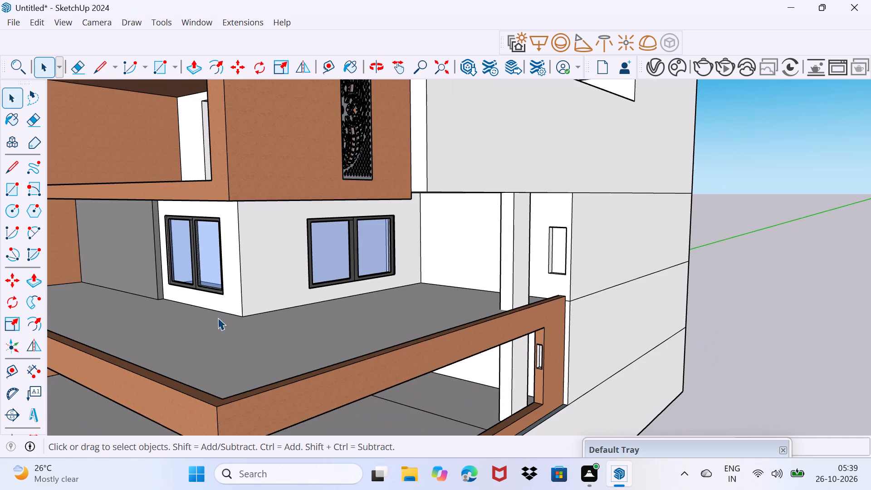
middle_click_drag(220, 321, 319, 327)
left_click(245, 314)
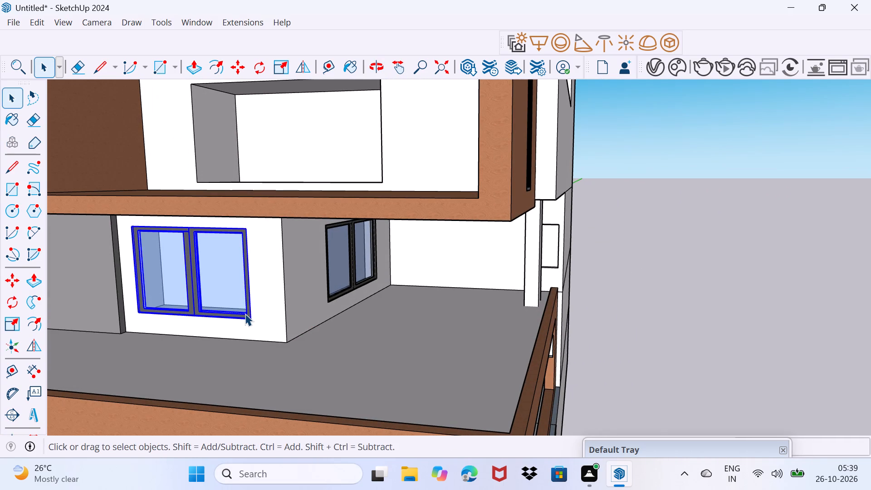
key("m")
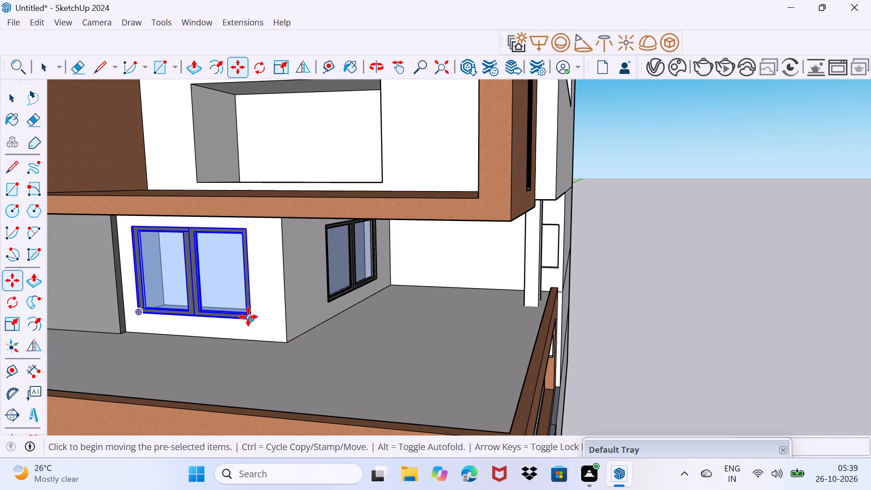
left_click(248, 317)
middle_click_drag(315, 217, 341, 260)
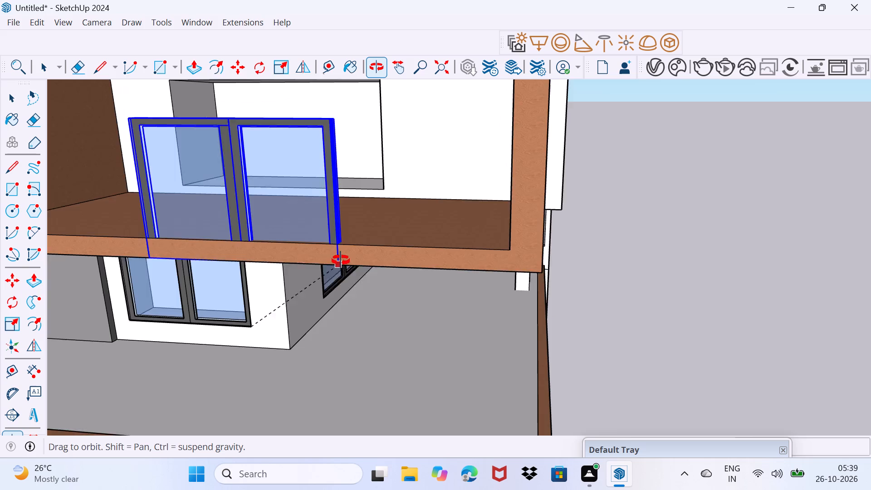
middle_click_drag(341, 260, 342, 260)
left_click(385, 193)
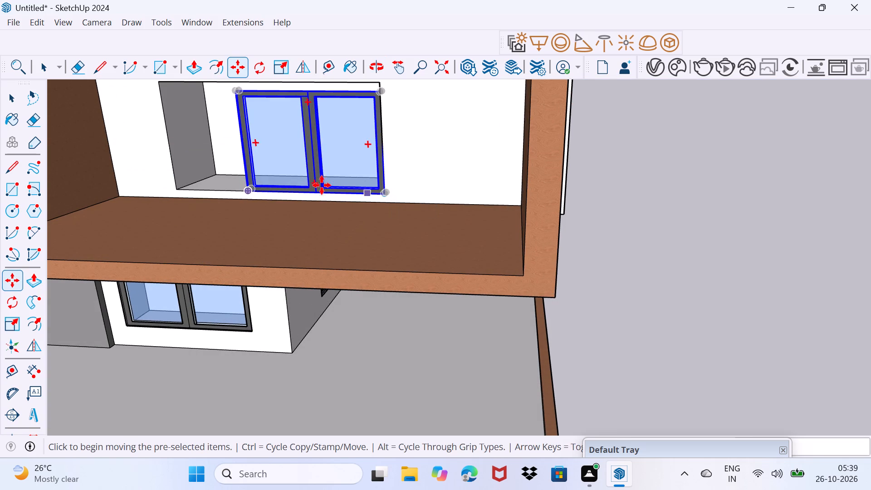
Scale the copied window's width out to the left edge of the opening inside the brown box.
middle_click_drag(306, 181, 354, 250, "shift")
middle_click_drag(321, 257, 372, 216)
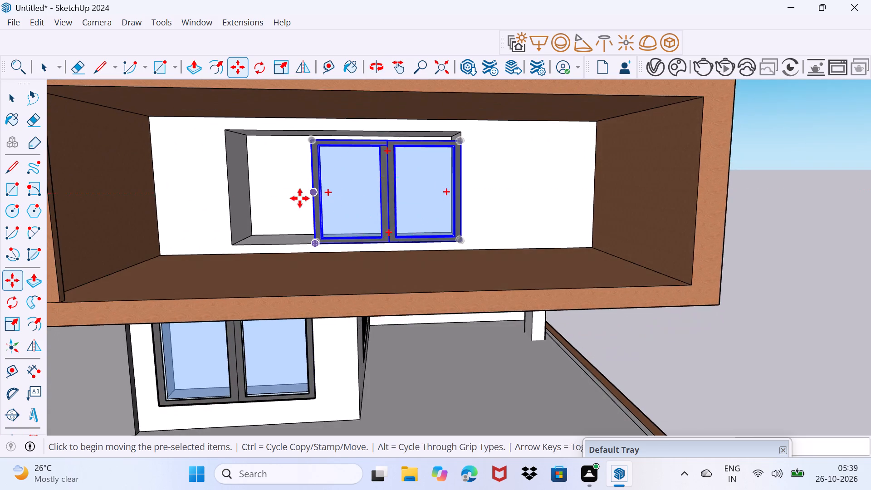
scroll(290, 201, "up", 2)
key("s")
scroll(315, 190, "up", 2)
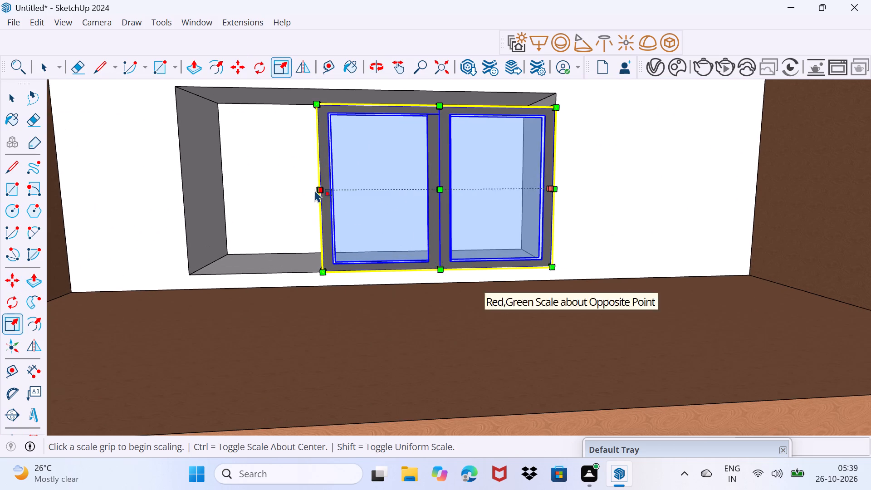
middle_click_drag(379, 210, 457, 201)
scroll(390, 177, "up", 2)
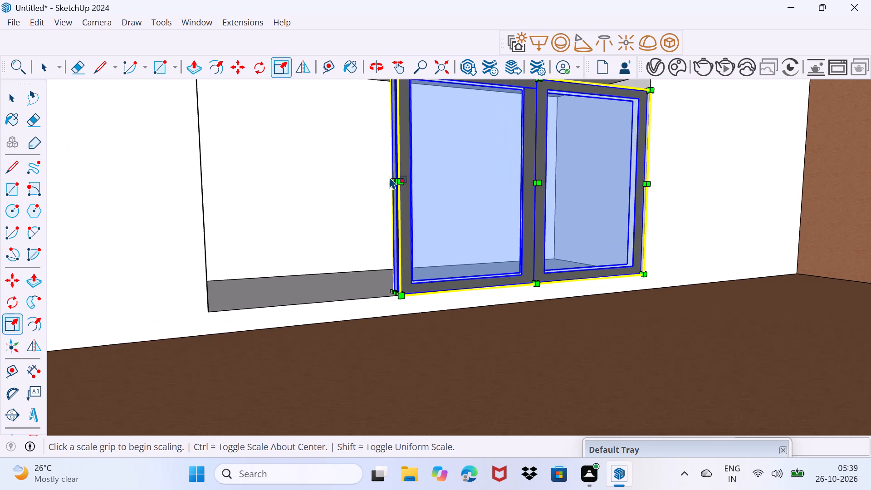
left_click(392, 184)
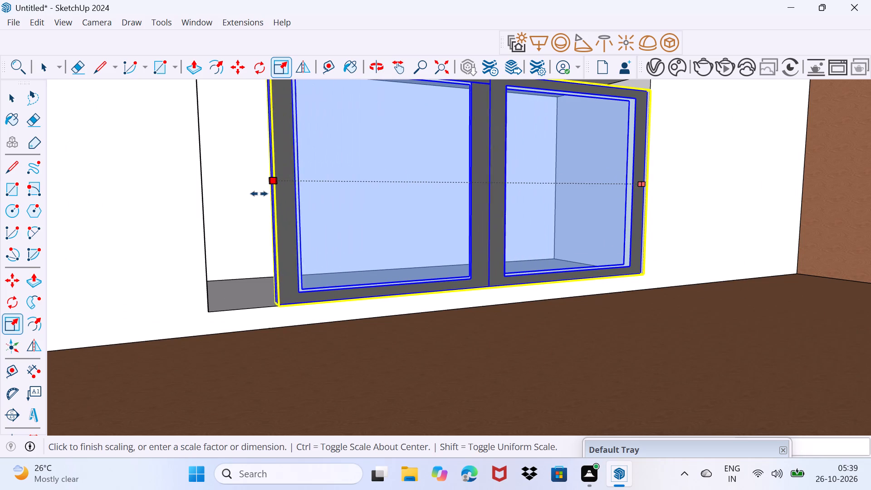
left_click(203, 193)
Scale the brown-box window's height up to the top edge of its opening and deselect it.
scroll(200, 206, "down", 2)
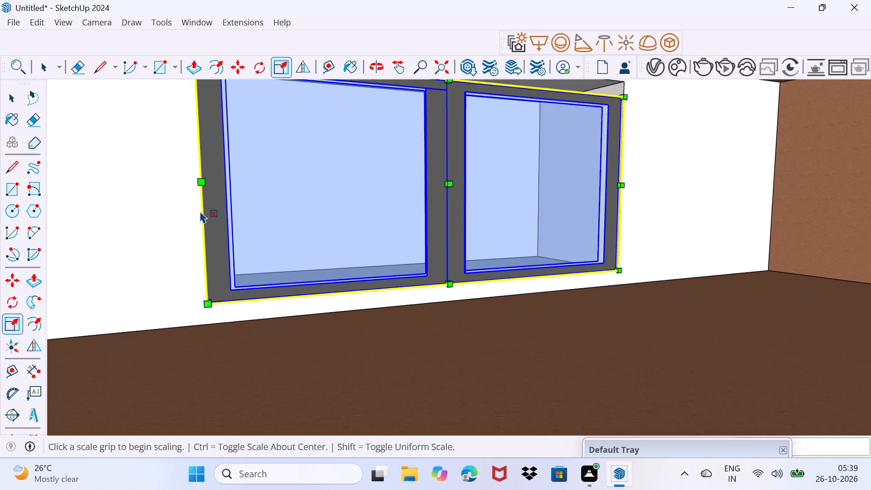
scroll(200, 211, "down", 4)
left_click(370, 118)
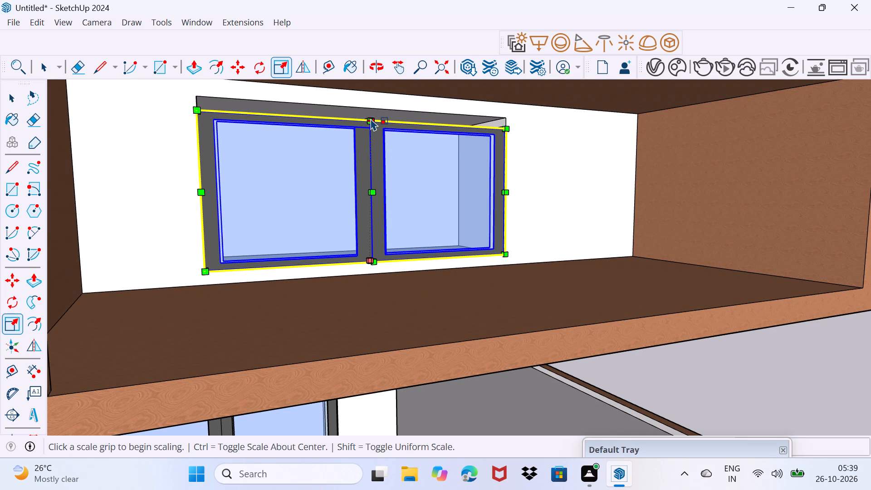
left_click(369, 110)
key("space")
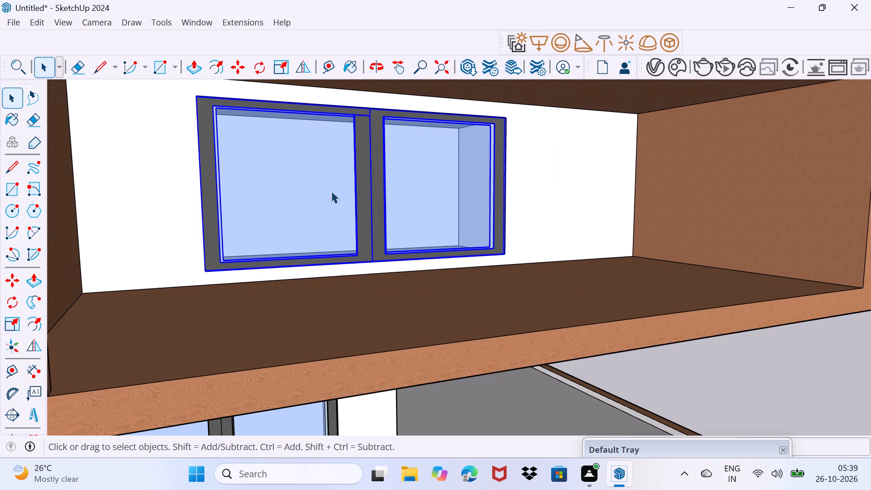
left_click_drag(324, 199, 334, 138)
scroll(307, 138, "down", 7)
middle_click_drag(327, 194, 227, 225)
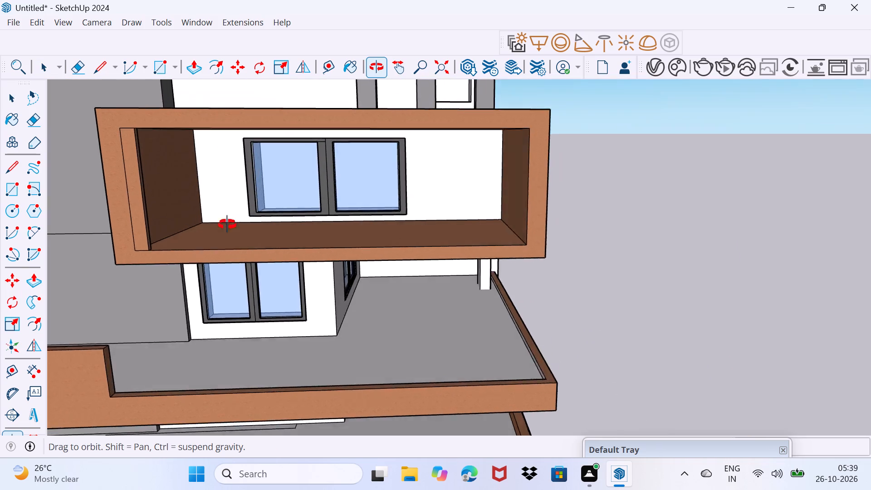
Copy the second-floor front-wall window sideways onto the open terrace, in front of the white wall beside the column.
middle_click_drag(227, 225, 88, 203)
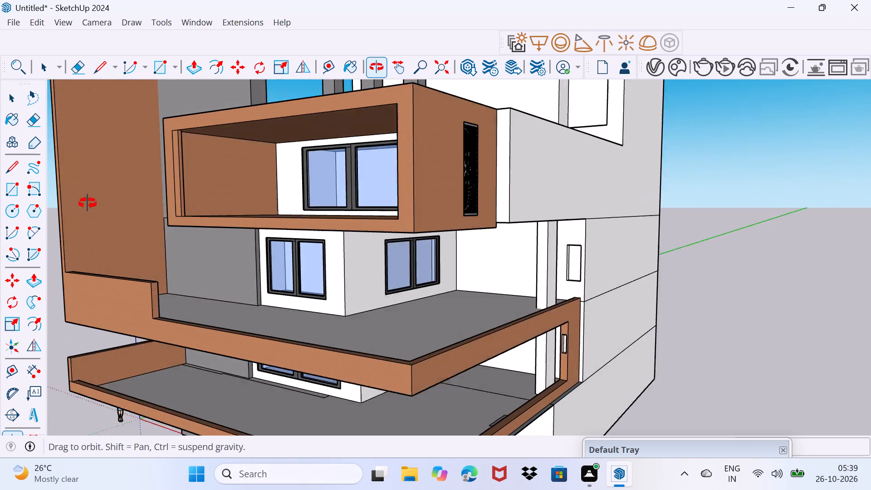
middle_click_drag(88, 203, 166, 211)
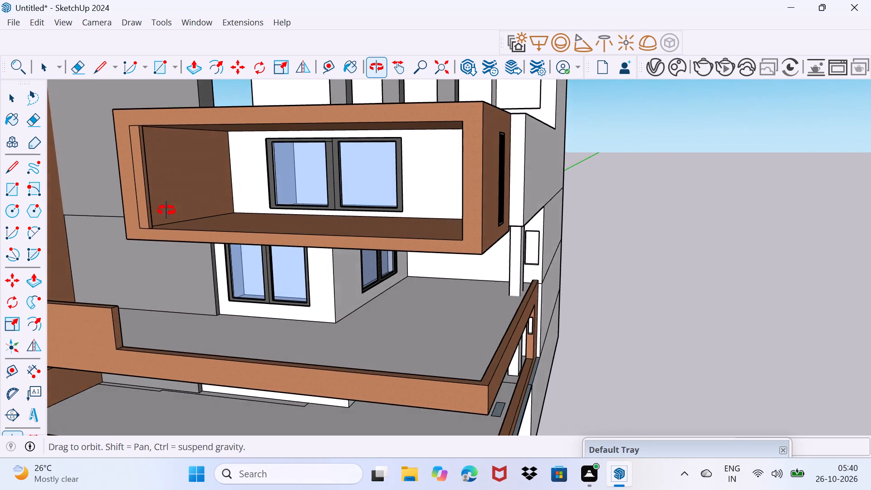
middle_click_drag(166, 211, 227, 163)
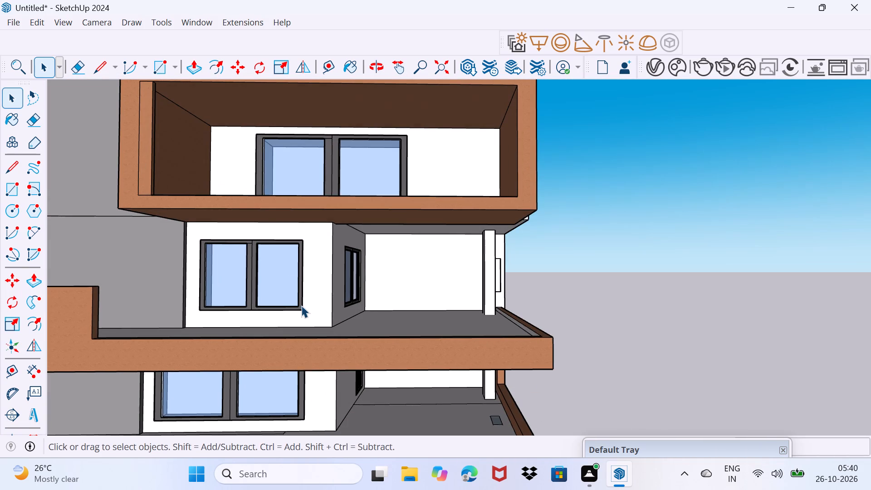
scroll(301, 305, "up", 2)
left_click(301, 304)
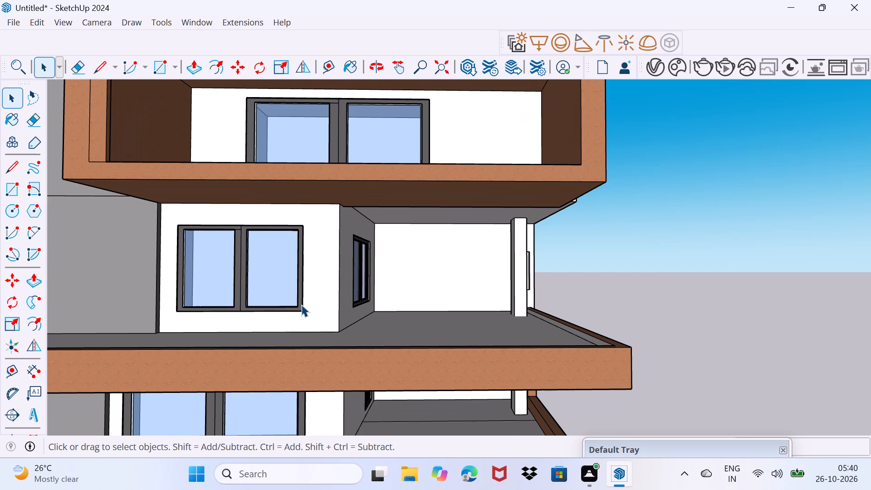
left_click(274, 301)
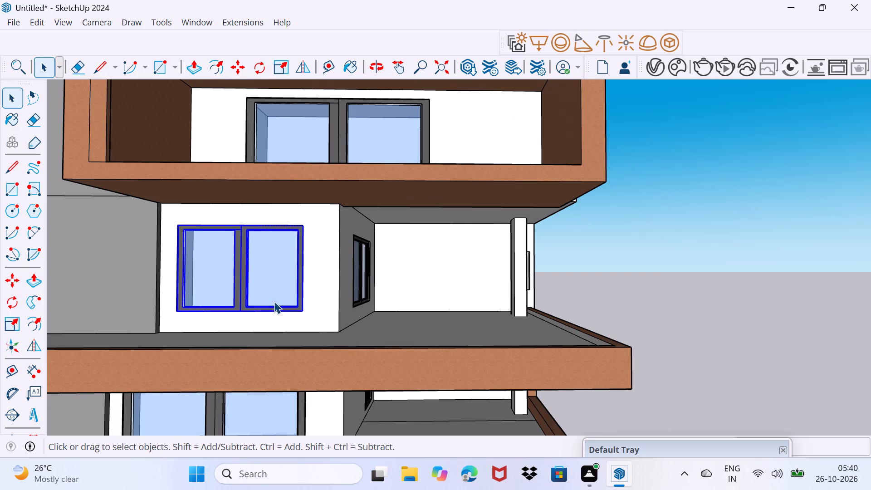
key("m")
left_click(300, 313)
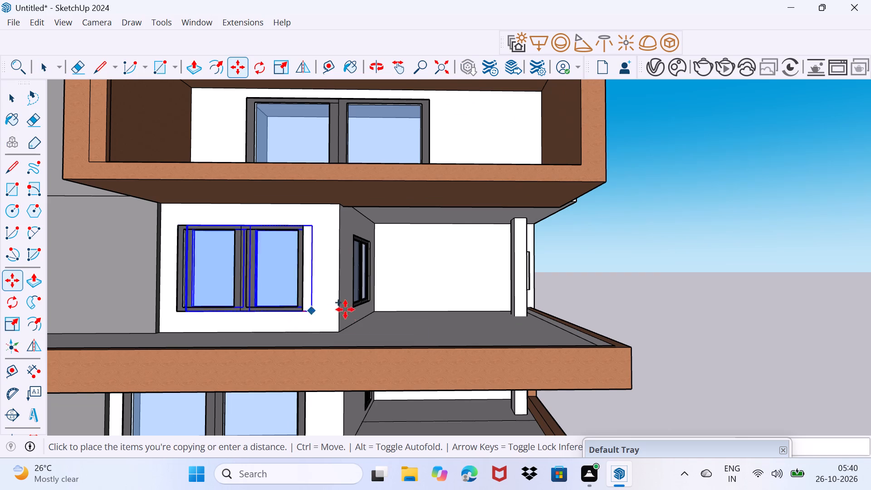
left_click(504, 337)
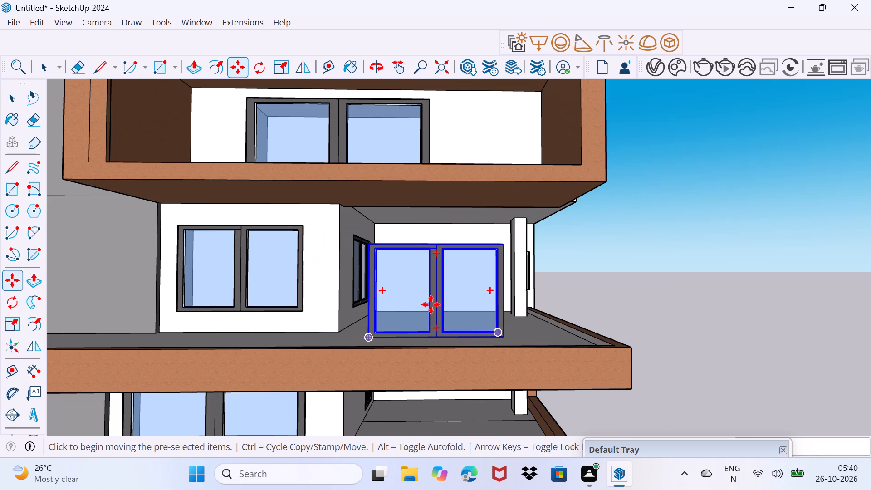
Scale the copied terrace window down uniformly about its lower right corner to a small window.
scroll(396, 278, "up", 2)
key("s")
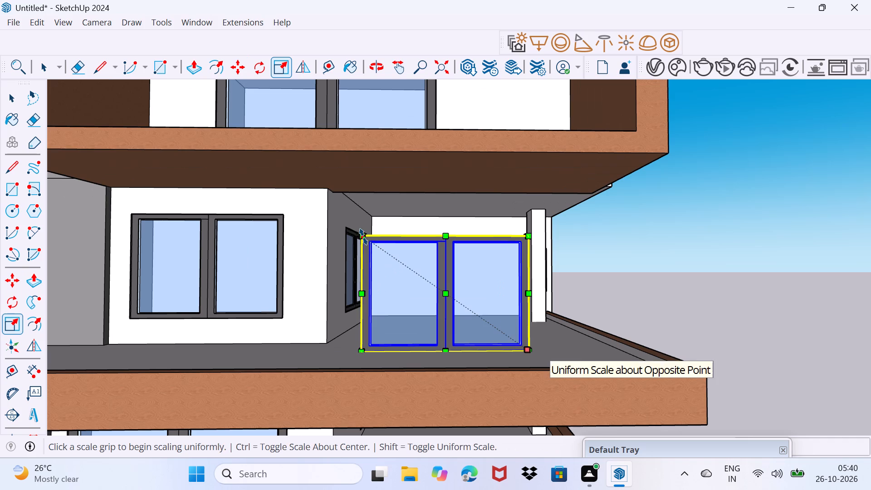
left_click_drag(363, 237, 480, 342)
Stretch the small window taller from its top edge and narrow its width from the left side.
scroll(517, 345, "up", 1)
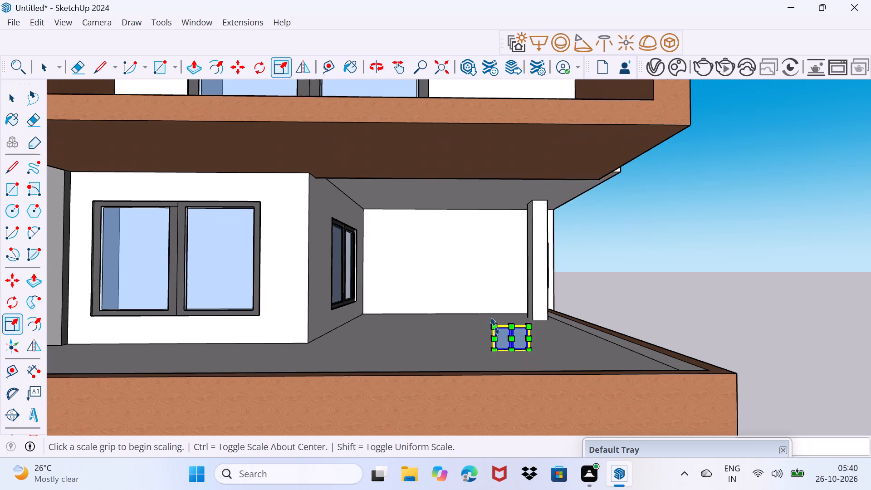
scroll(495, 327, "up", 2)
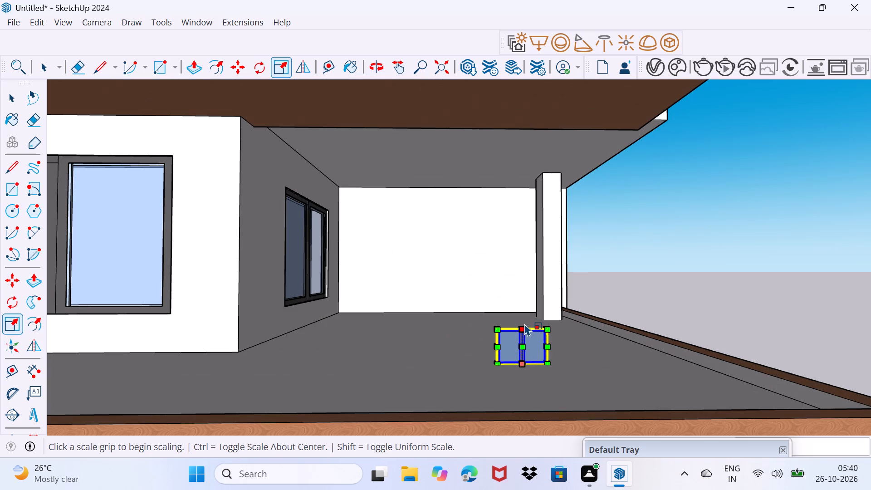
left_click(524, 323)
left_click_drag(523, 328, 523, 317)
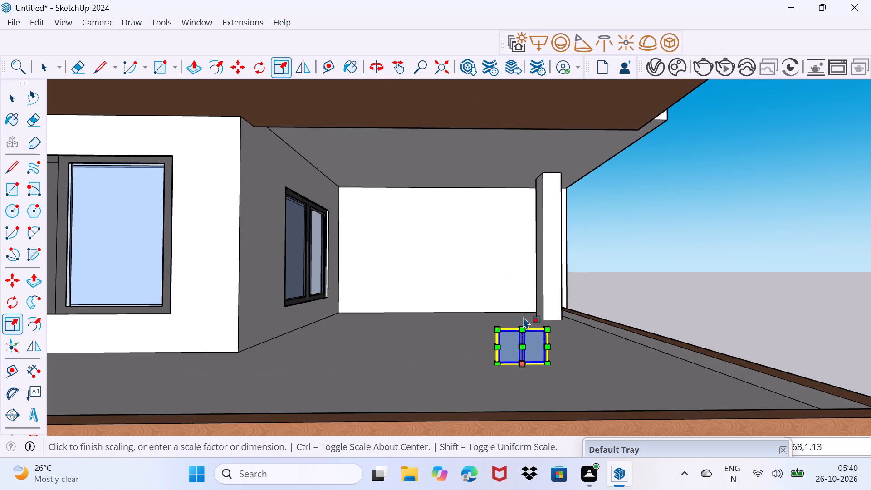
left_click_drag(523, 317, 518, 284)
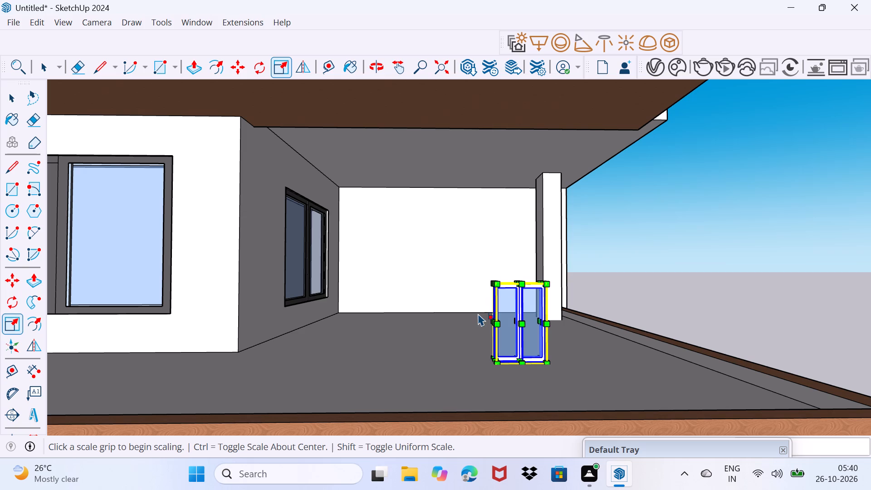
left_click_drag(495, 321, 508, 323)
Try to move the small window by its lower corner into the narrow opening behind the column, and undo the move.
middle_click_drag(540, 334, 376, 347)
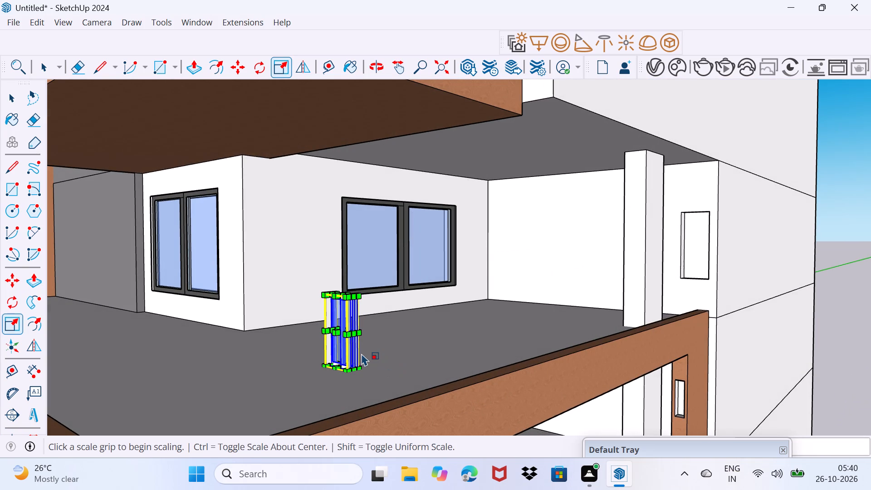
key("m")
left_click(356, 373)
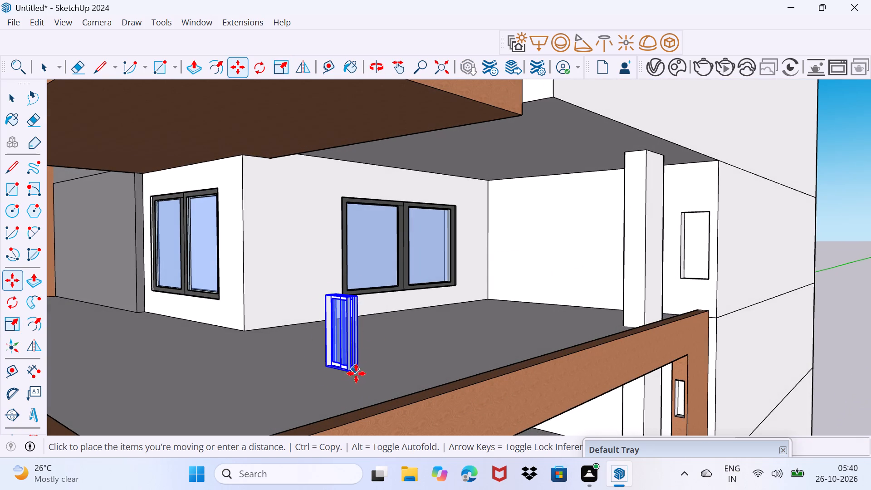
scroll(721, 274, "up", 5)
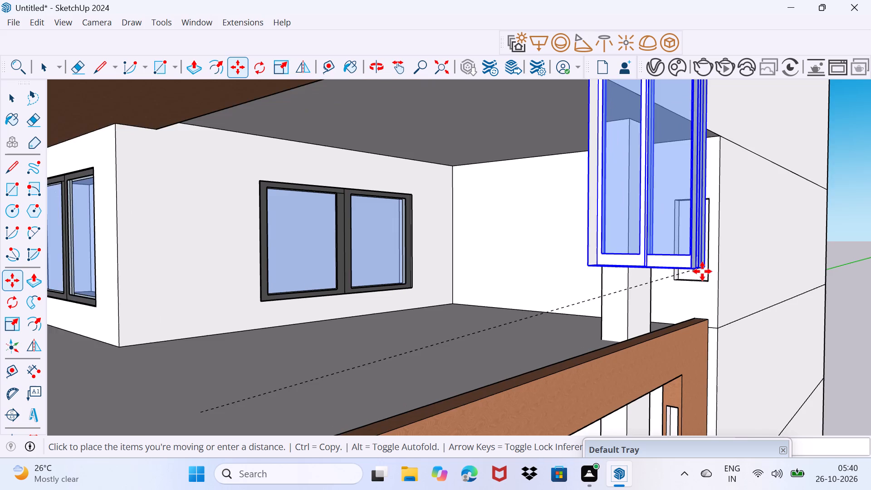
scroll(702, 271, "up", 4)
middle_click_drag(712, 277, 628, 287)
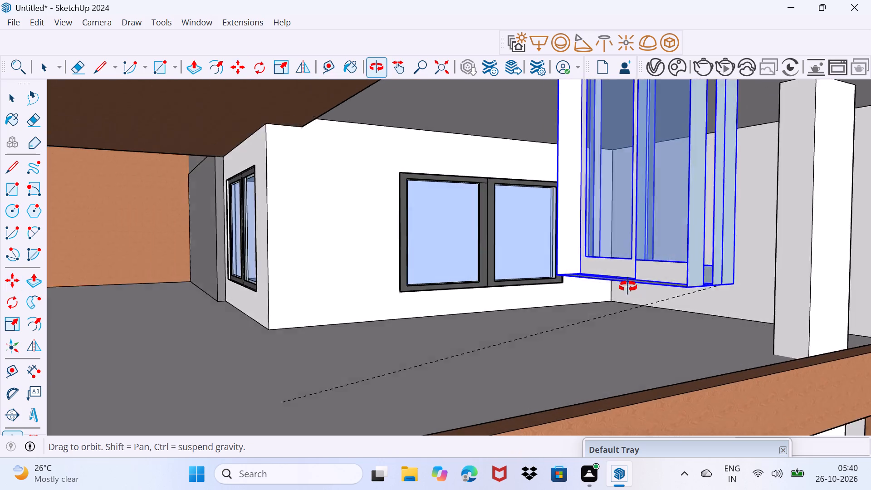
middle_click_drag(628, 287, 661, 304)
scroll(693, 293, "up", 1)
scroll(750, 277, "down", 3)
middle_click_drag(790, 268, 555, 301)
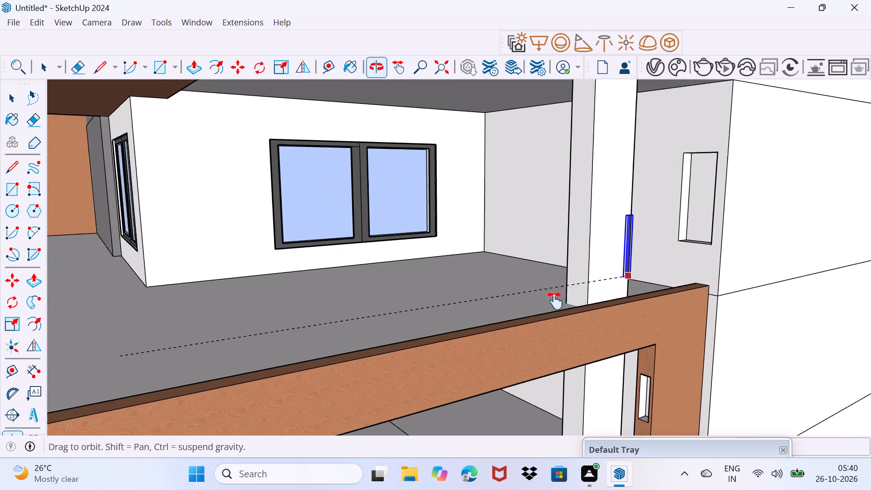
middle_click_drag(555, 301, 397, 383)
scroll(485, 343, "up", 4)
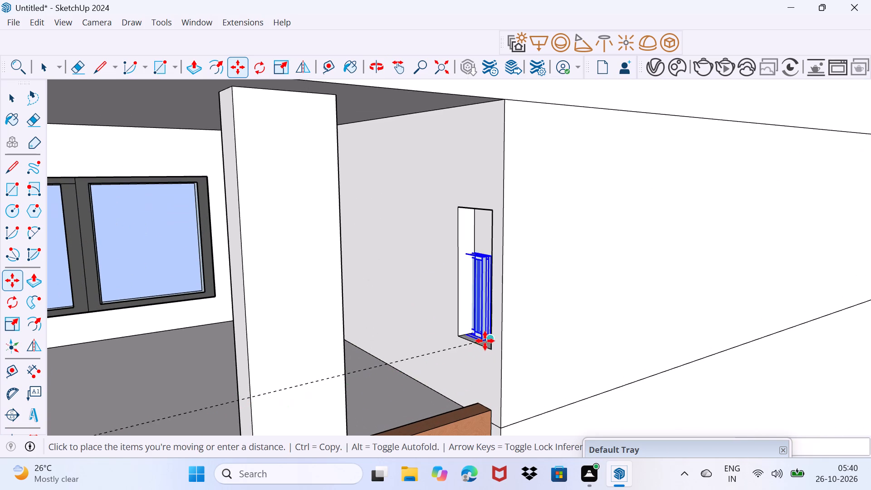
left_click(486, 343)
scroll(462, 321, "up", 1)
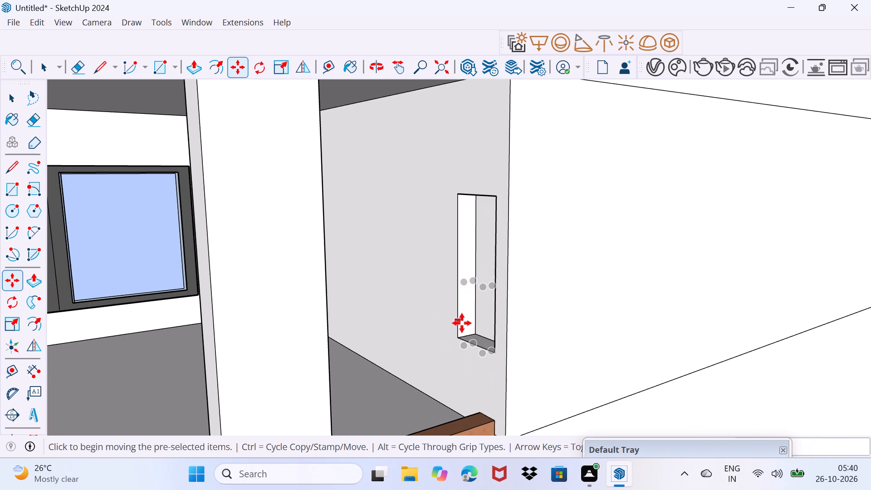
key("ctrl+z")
Move the small window into the narrow second-floor opening behind the column, aligning it with the opening's lower right corner.
scroll(258, 315, "down", 11)
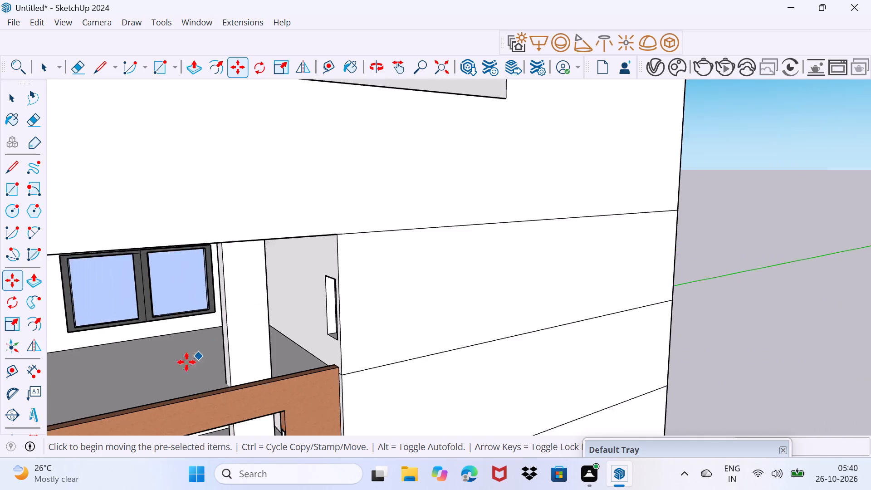
scroll(186, 362, "down", 5)
scroll(132, 358, "down", 8)
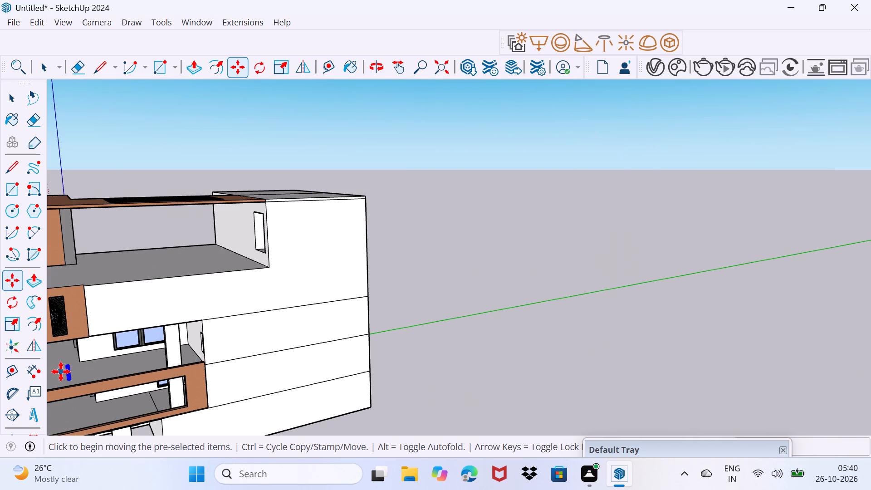
left_click(74, 368)
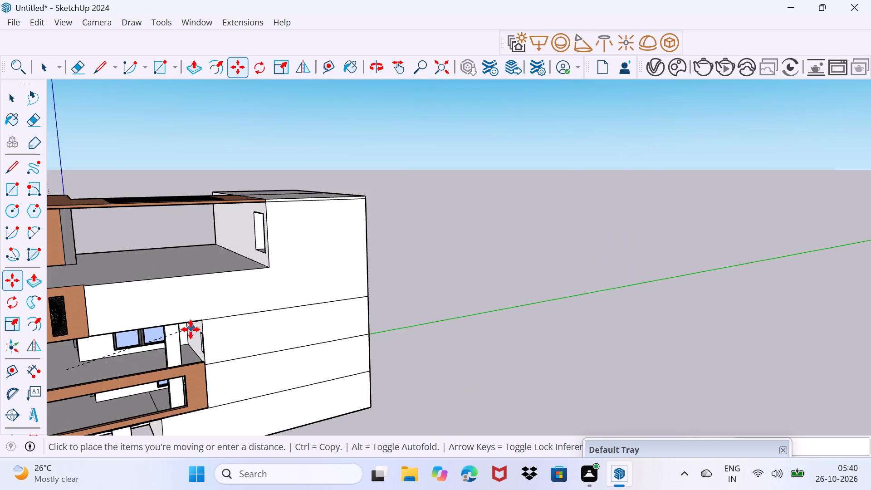
scroll(187, 343, "up", 14)
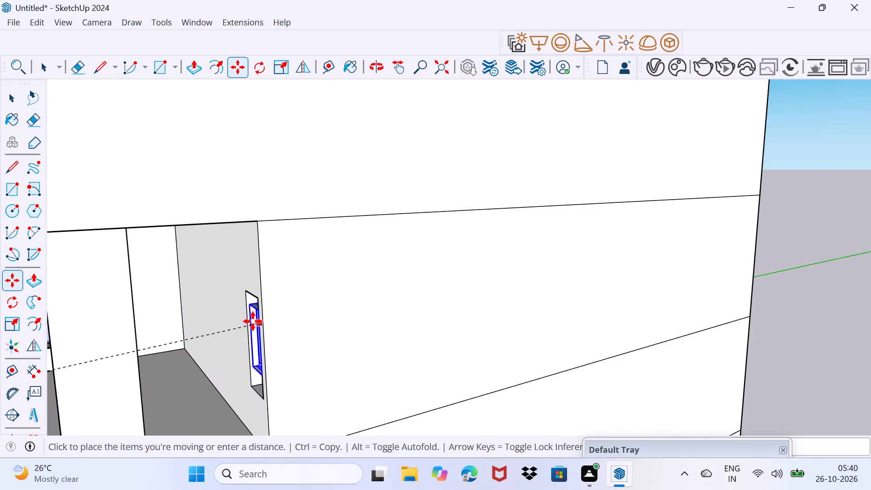
left_click(254, 314)
scroll(235, 343, "up", 3)
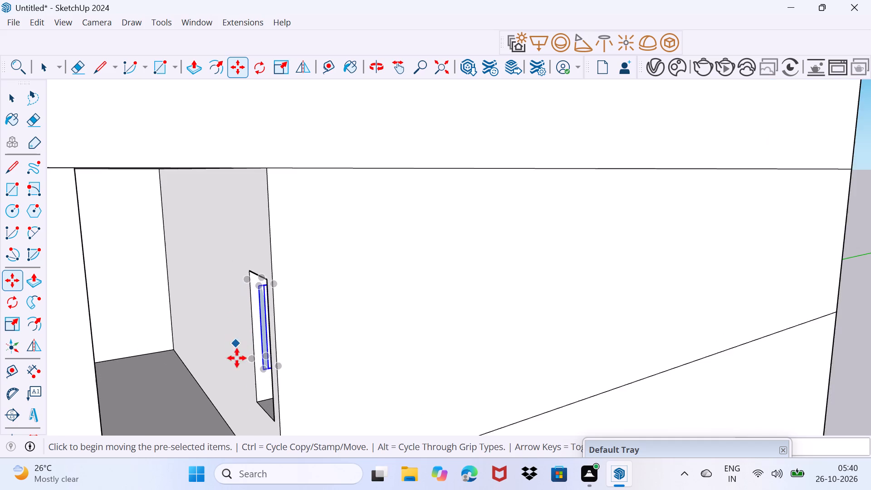
middle_click_drag(249, 363, 362, 304)
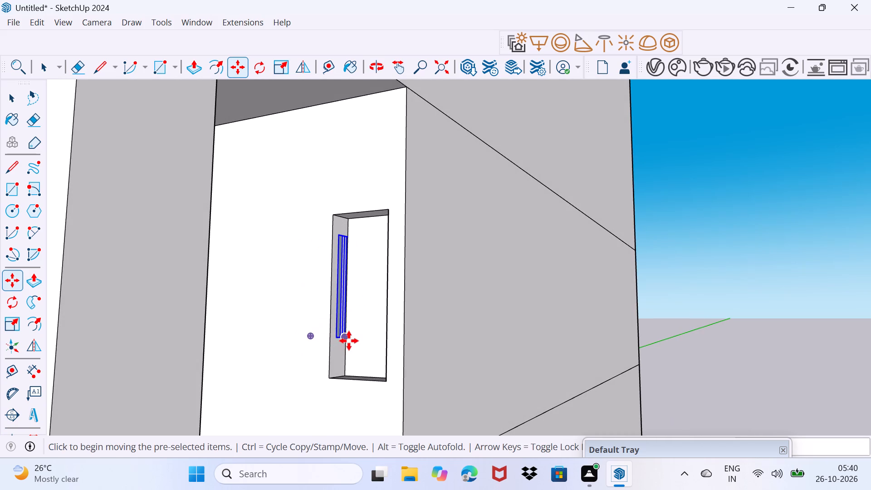
left_click(349, 339)
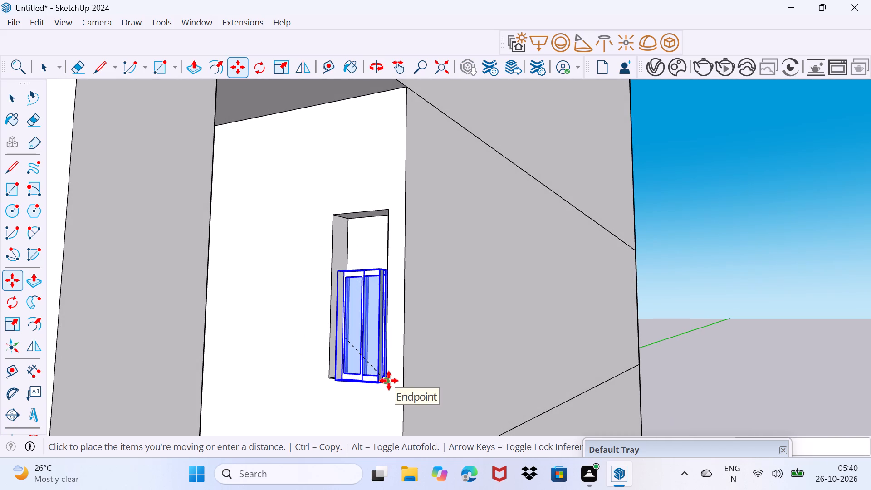
left_click(390, 380)
Scale the small window's width out to the left edge of the narrow opening.
scroll(314, 352, "up", 3)
middle_click_drag(335, 375, 420, 343)
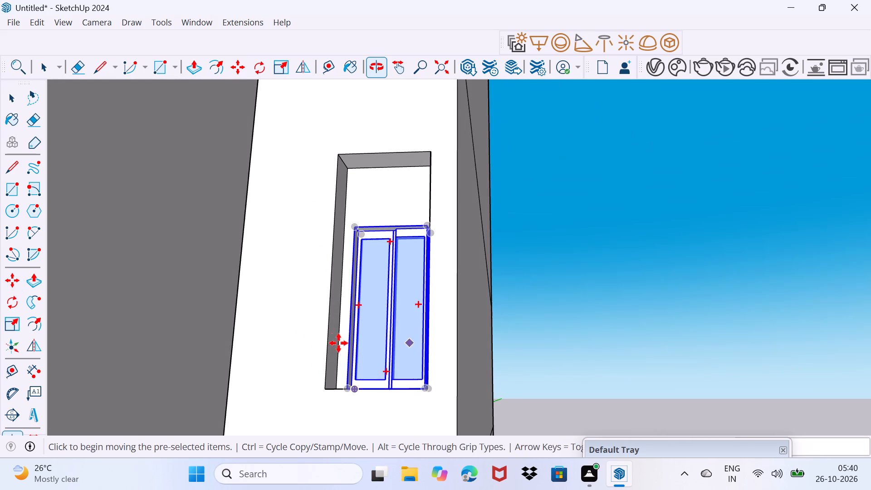
key("s")
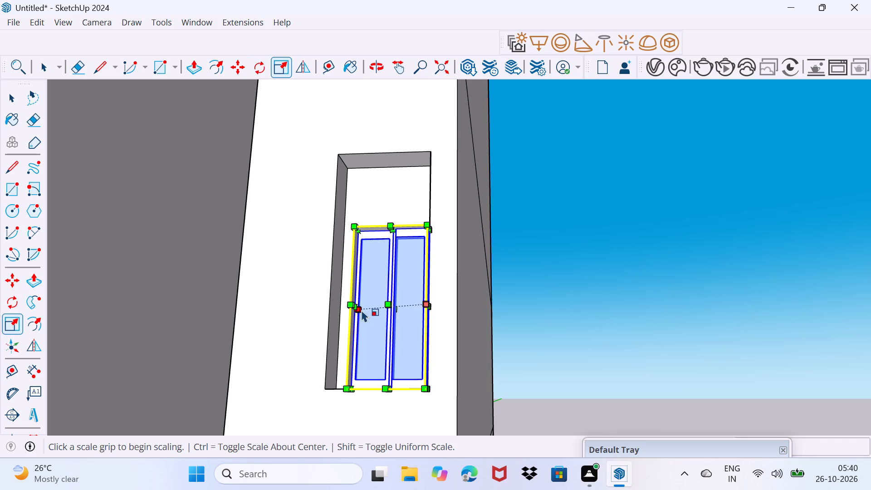
left_click(357, 308)
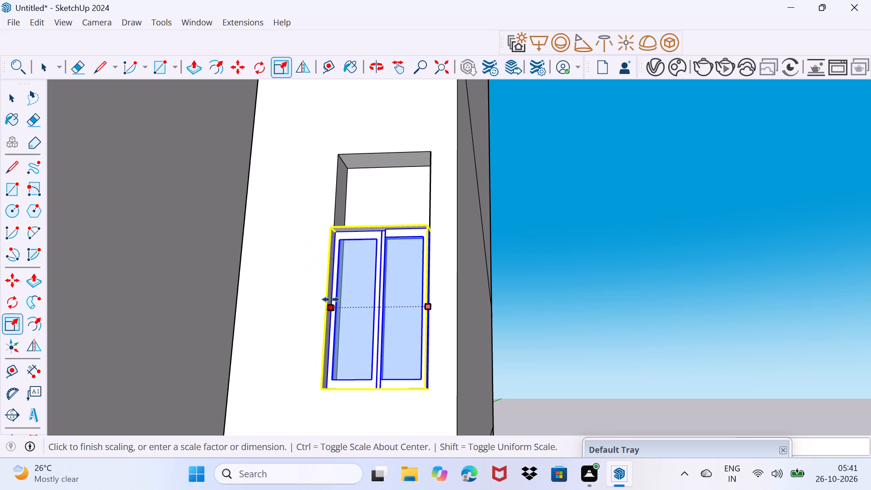
left_click(331, 299)
Scale the small window's height up to the top edge of the narrow opening and deselect it.
scroll(339, 361, "up", 1)
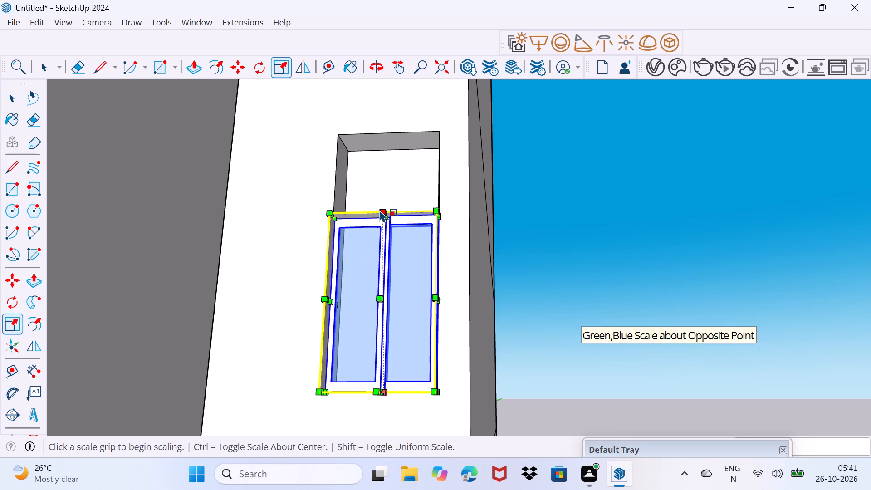
left_click(382, 210)
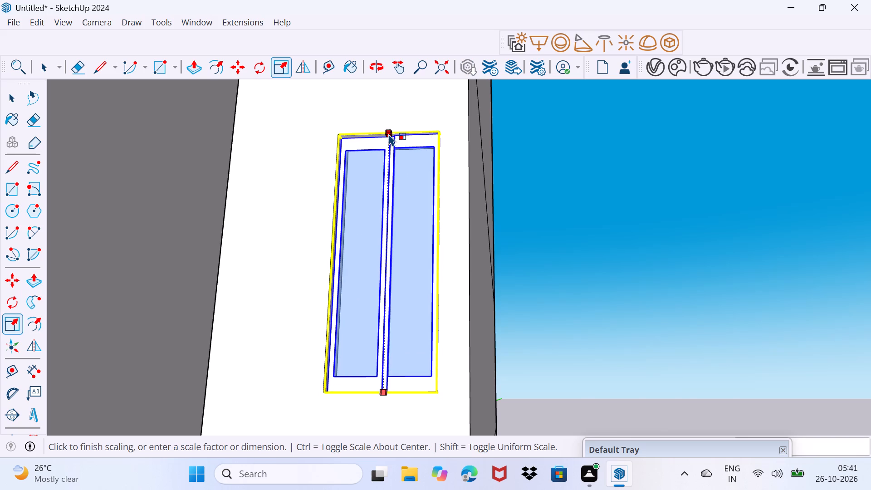
left_click(389, 134)
key("space")
left_click_drag(347, 333, 358, 289)
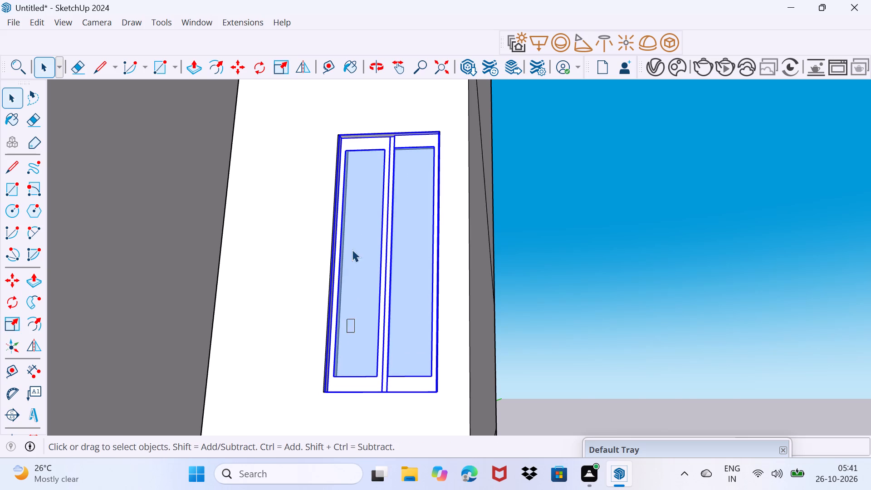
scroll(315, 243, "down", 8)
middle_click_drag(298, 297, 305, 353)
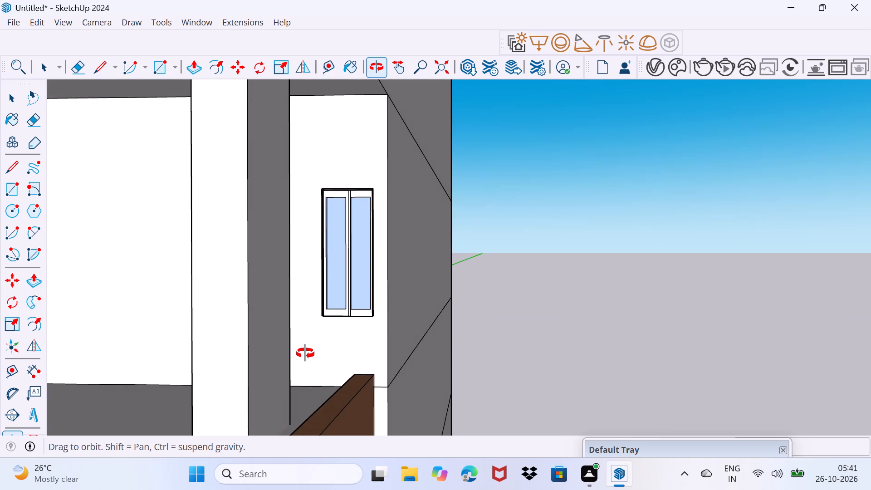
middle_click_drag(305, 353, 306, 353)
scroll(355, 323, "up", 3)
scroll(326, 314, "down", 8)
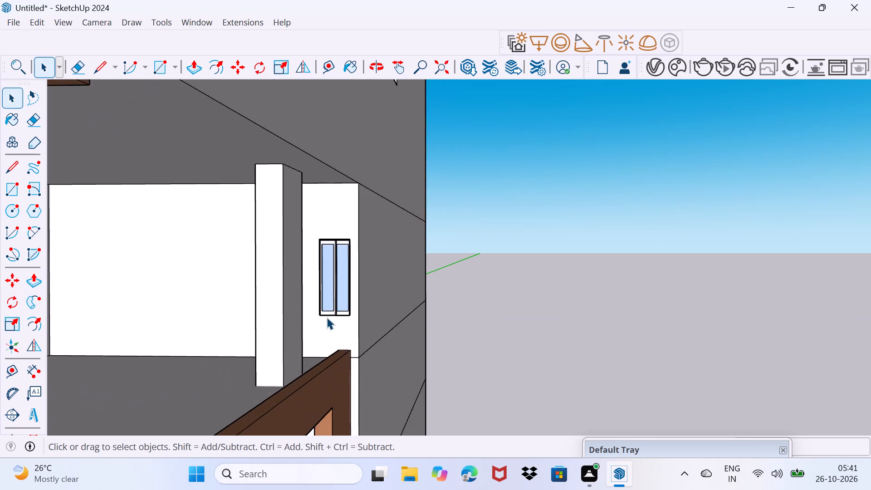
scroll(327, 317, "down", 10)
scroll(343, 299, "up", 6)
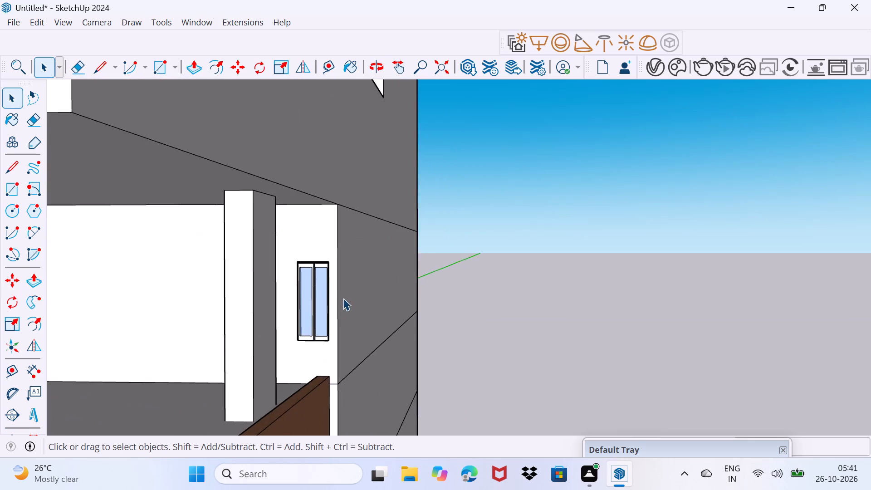
Move the small second-floor window behind the column by its lower right corner onto the matching corner of its wall opening.
scroll(343, 298, "up", 7)
middle_click_drag(319, 275, 286, 313)
scroll(303, 370, "up", 2)
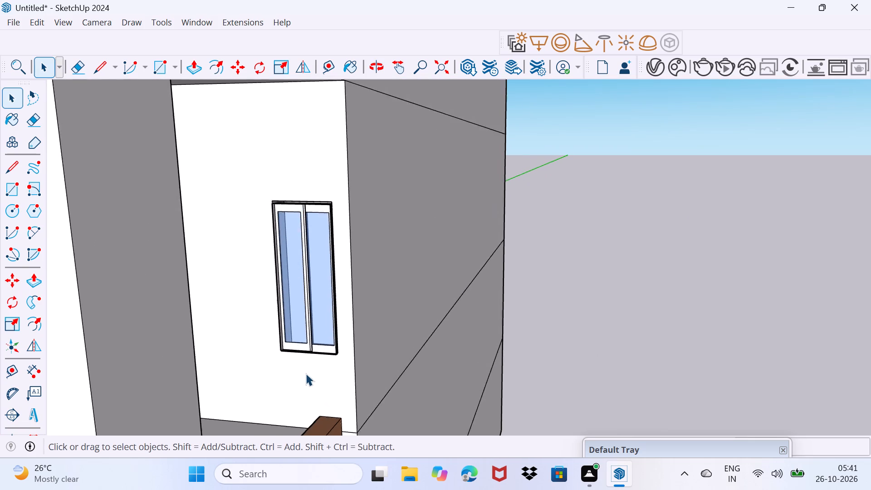
scroll(306, 373, "up", 11)
middle_click_drag(311, 368, 425, 382)
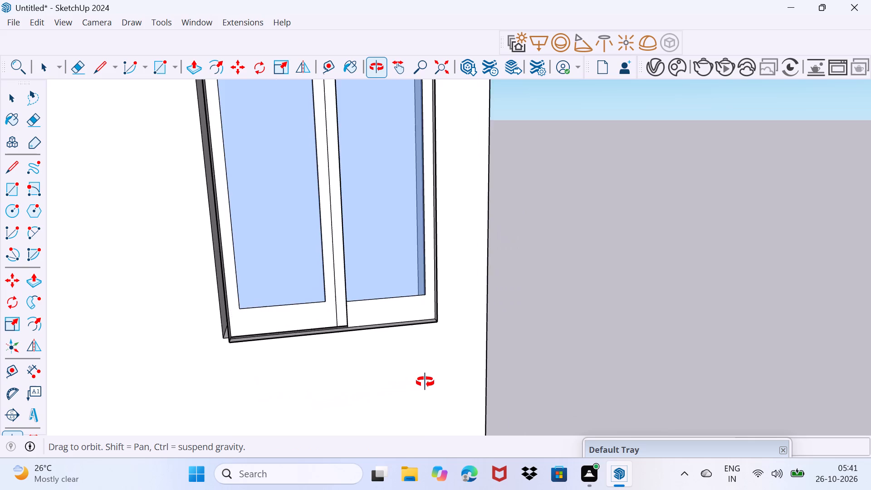
middle_click_drag(425, 382, 382, 340)
left_click(411, 286)
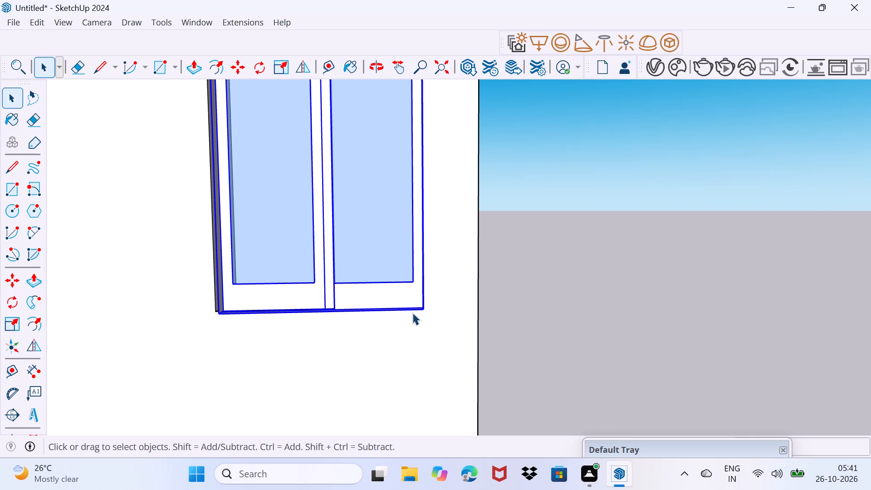
middle_click_drag(411, 310, 264, 358)
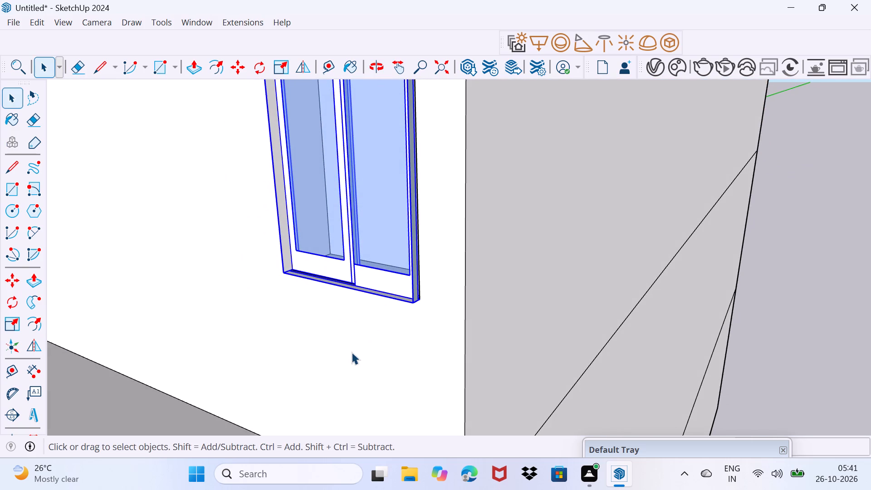
key("m")
left_click(412, 304)
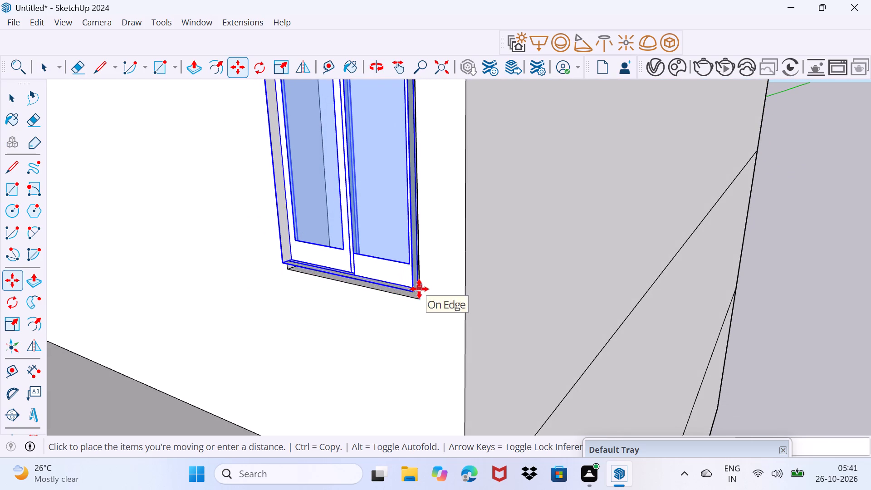
left_click(420, 296)
scroll(299, 255, "up", 1)
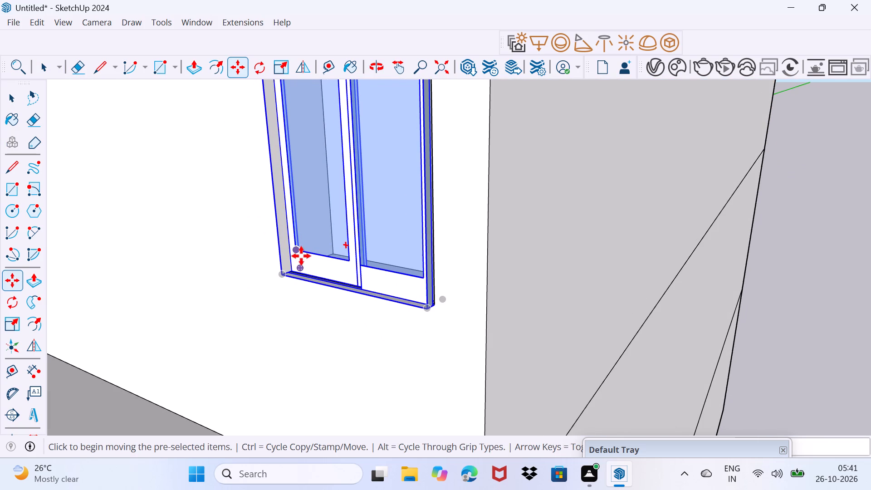
Open the small window for editing and paint the front faces of both sash frames dark grey.
key("space")
left_click_drag(302, 289, 326, 250)
left_click(328, 262)
left_click(328, 262)
double_click(328, 262)
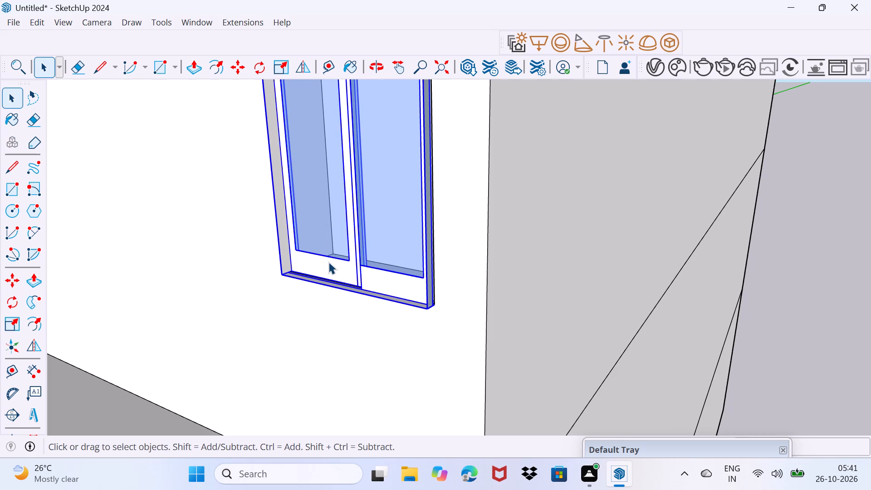
left_click(328, 263)
left_click(328, 265)
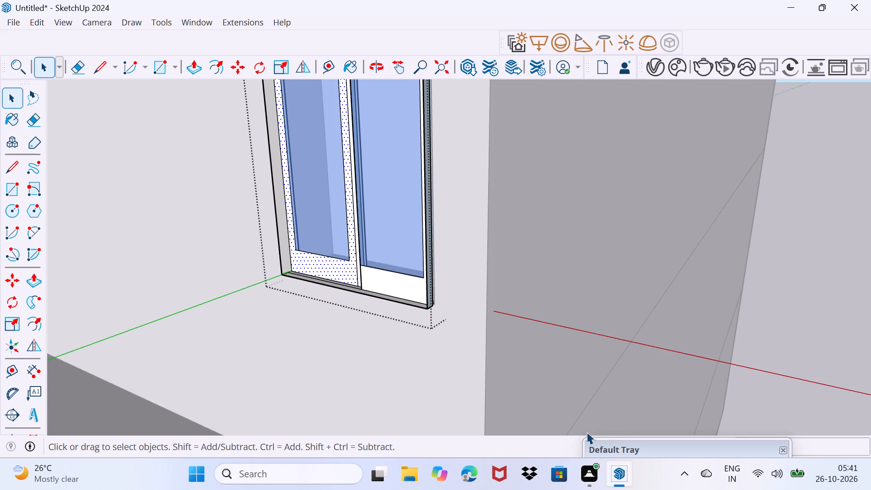
left_click_drag(605, 446, 565, 210)
left_click(592, 235)
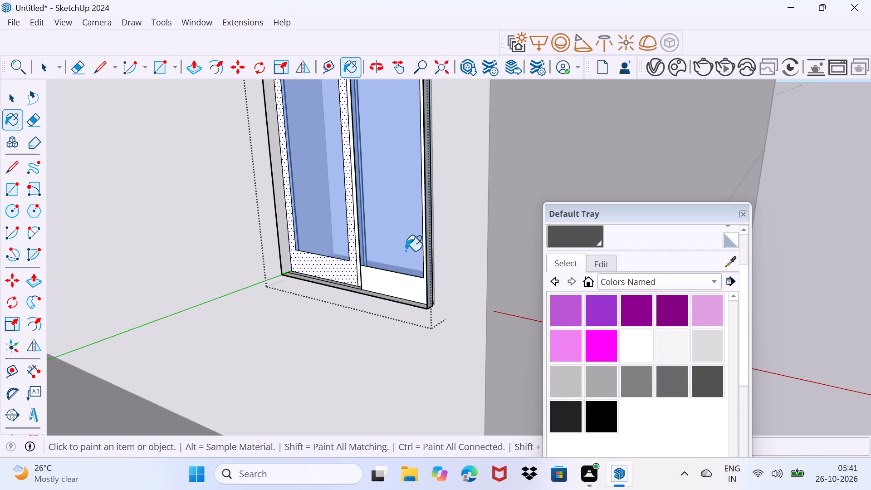
left_click(354, 274)
left_click(373, 283)
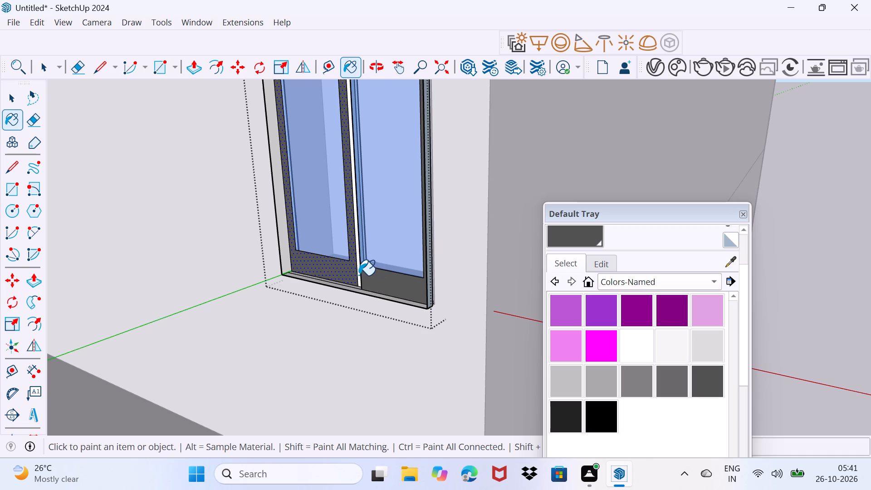
Paint the white strip between the two sashes dark grey and leave the window's editing mode.
left_click(357, 275)
left_click(359, 275)
scroll(360, 275, "up", 7)
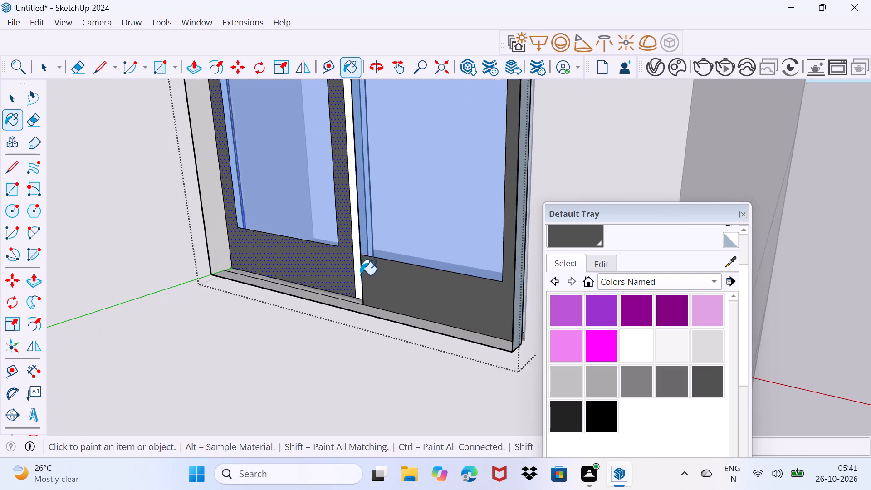
scroll(360, 275, "up", 2)
left_click(358, 273)
left_click(354, 301)
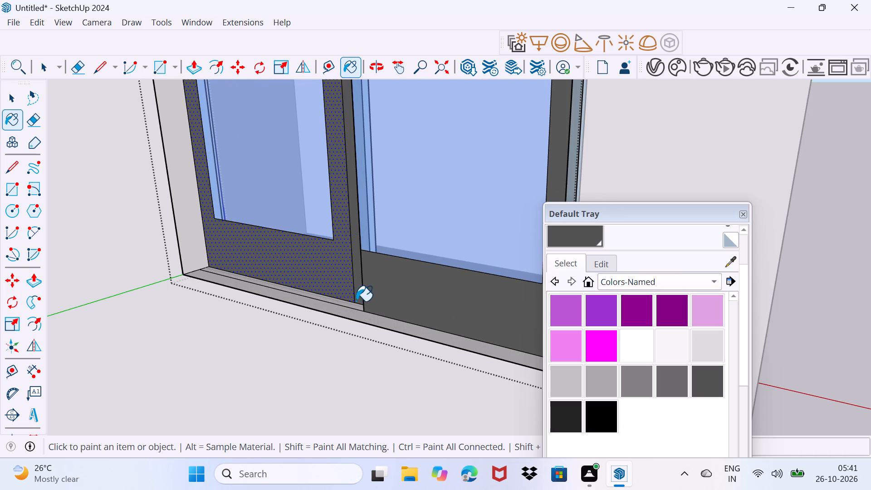
left_click(356, 304)
left_click(357, 304)
key("space")
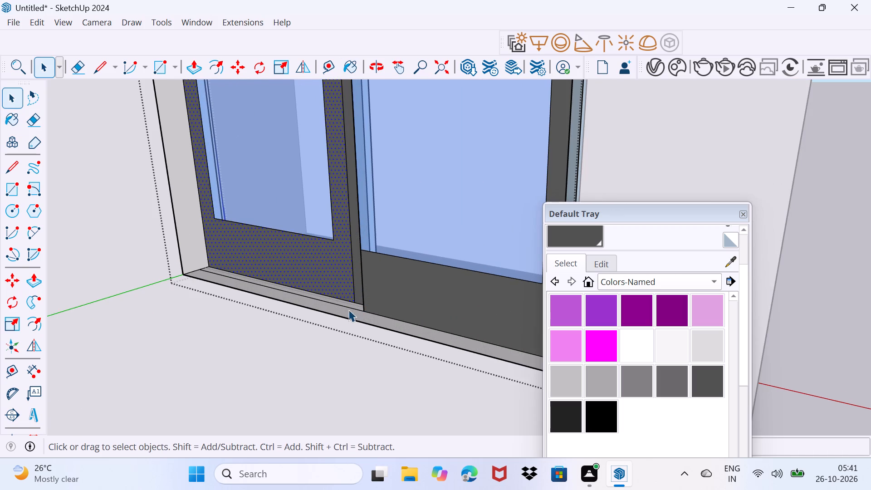
scroll(348, 309, "down", 4)
left_click(254, 379)
scroll(259, 348, "down", 14)
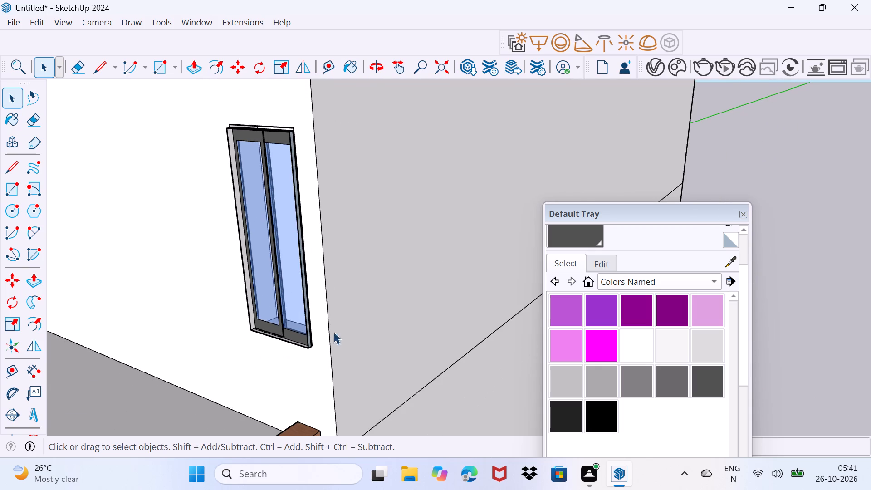
left_click_drag(587, 217, 591, 346)
Examine the painted small window and the balcony walls on the floors around it from outside the building.
scroll(332, 155, "down", 4)
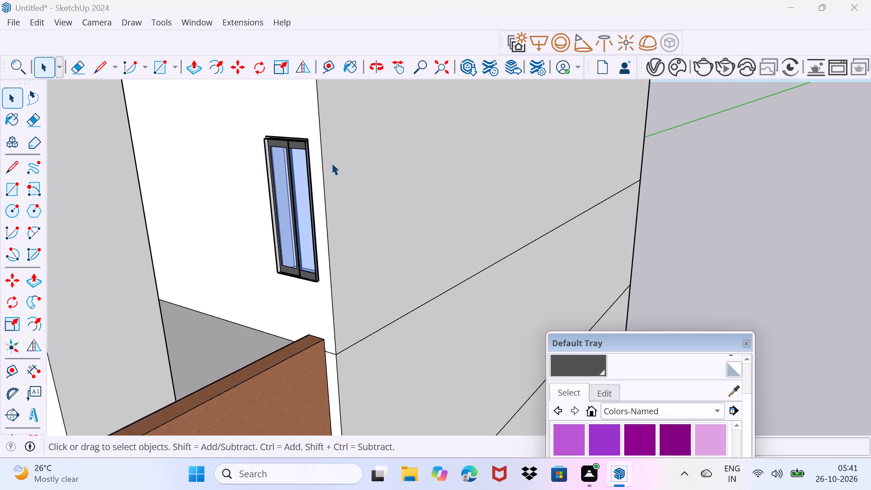
scroll(332, 163, "down", 15)
middle_click_drag(258, 208, 373, 215)
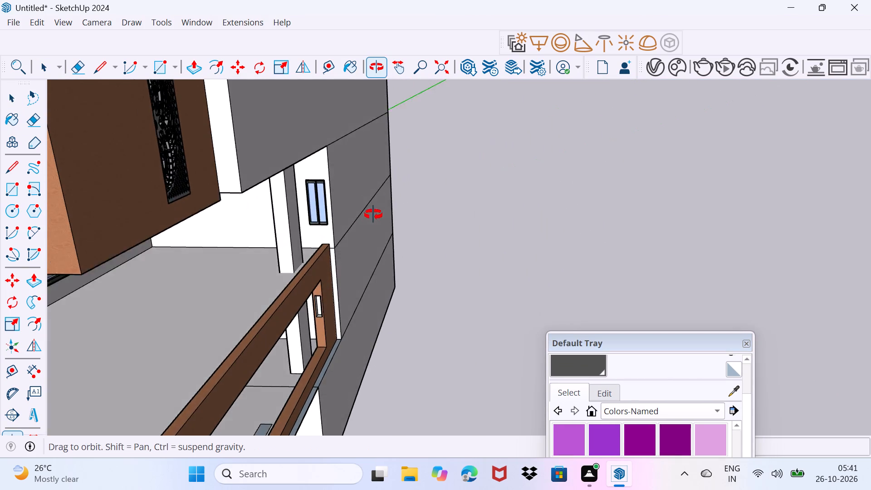
middle_click_drag(373, 215, 386, 233)
scroll(386, 233, "down", 5)
middle_click_drag(351, 258, 356, 188)
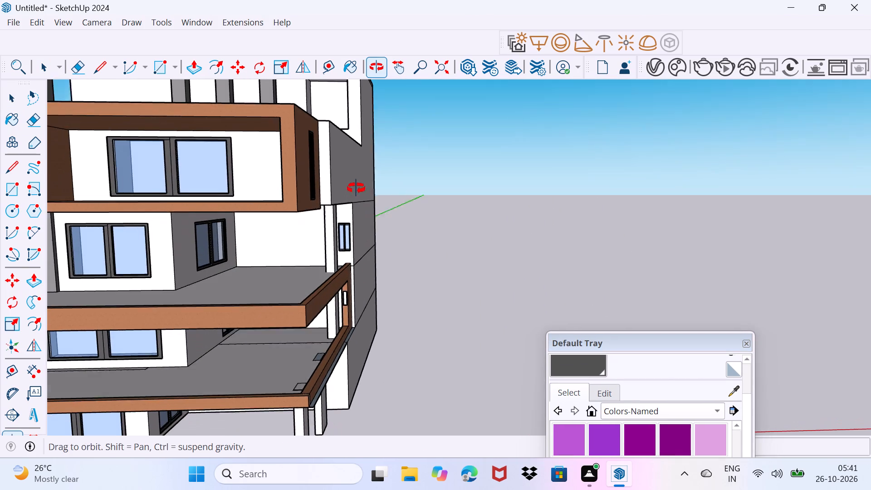
middle_click_drag(356, 188, 356, 191)
scroll(330, 314, "up", 4)
middle_click_drag(336, 309, 354, 287)
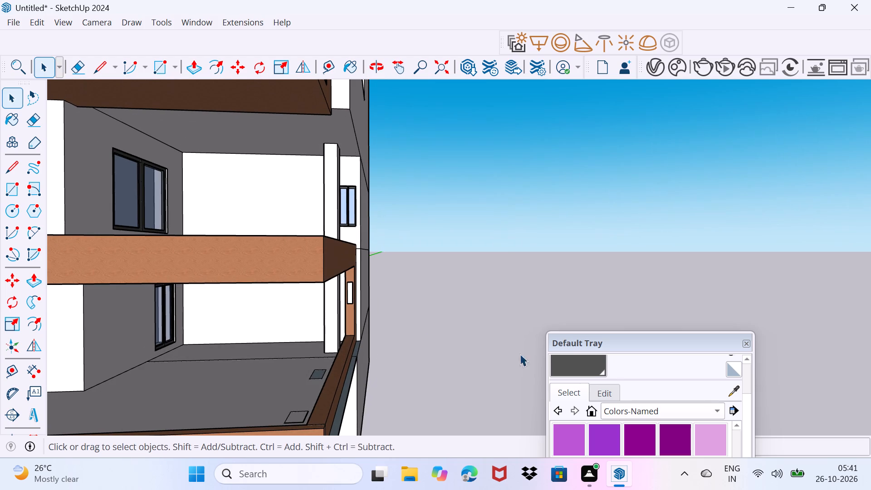
left_click_drag(568, 345, 519, 457)
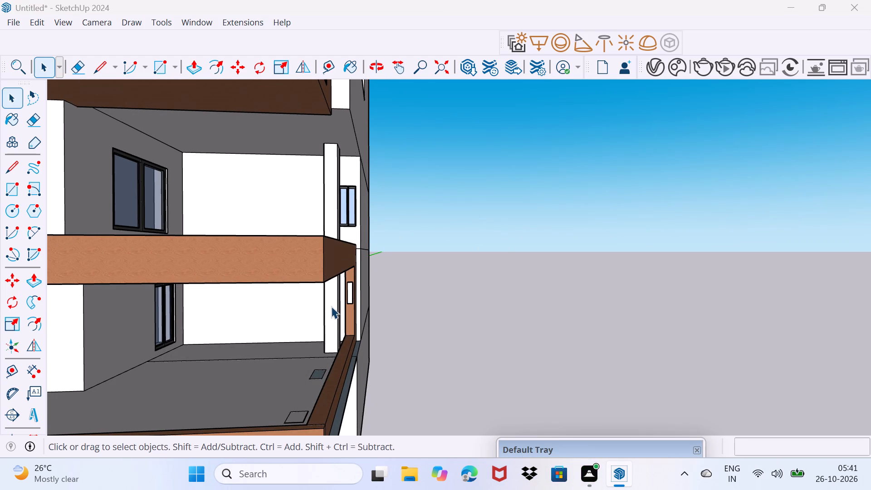
scroll(394, 187, "up", 4)
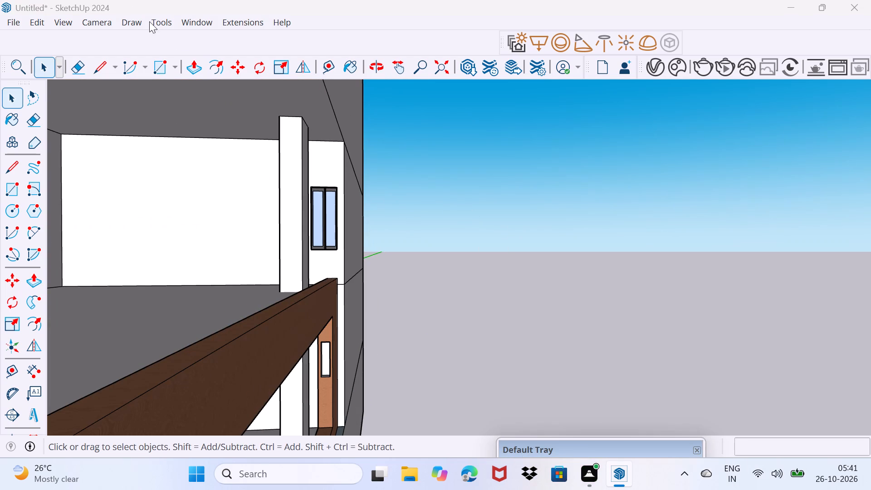
Open the 3D Warehouse model library.
left_click(195, 20)
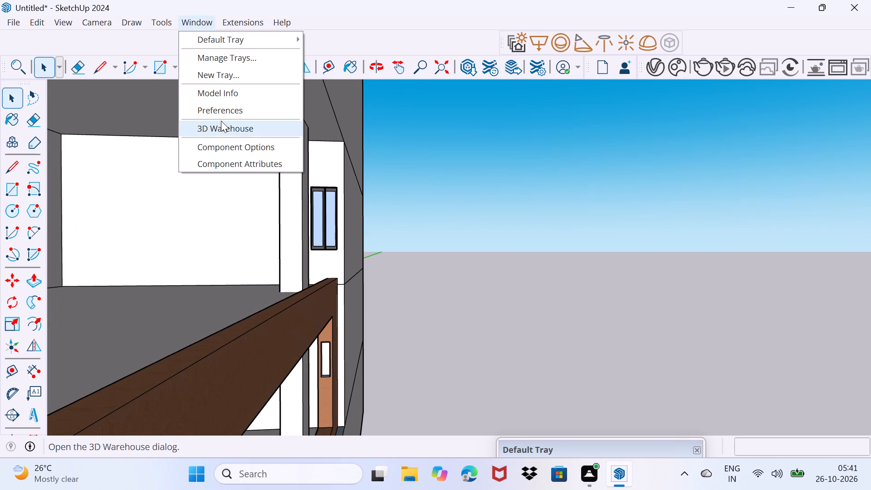
left_click(221, 121)
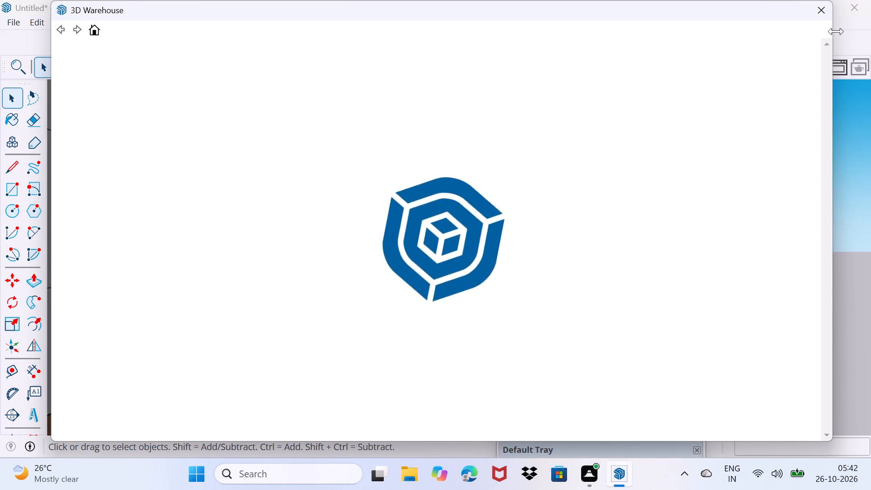
left_click_drag(840, 27, 834, 32)
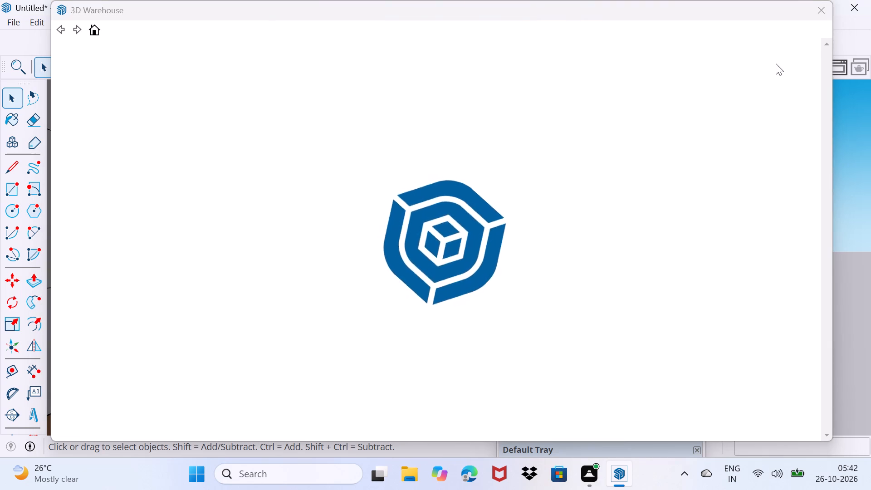
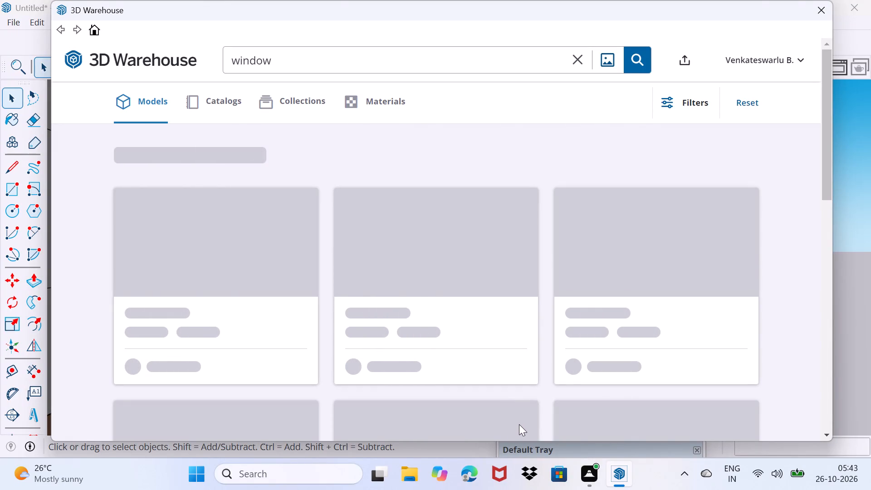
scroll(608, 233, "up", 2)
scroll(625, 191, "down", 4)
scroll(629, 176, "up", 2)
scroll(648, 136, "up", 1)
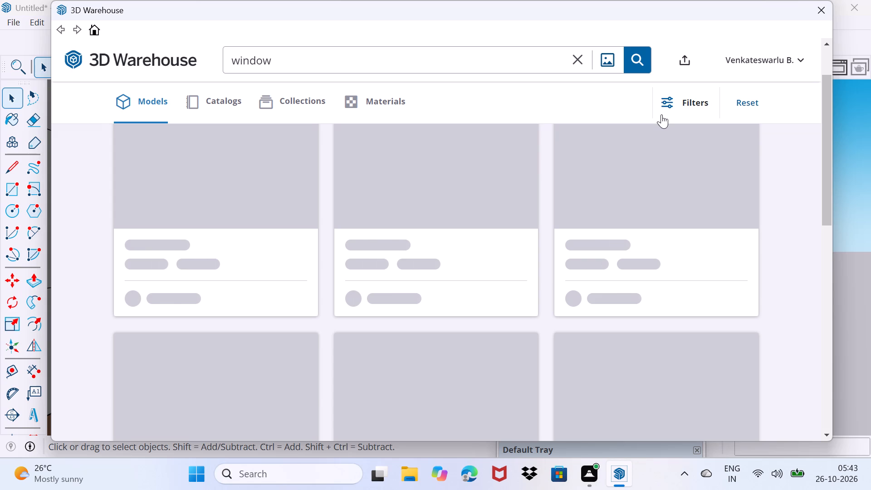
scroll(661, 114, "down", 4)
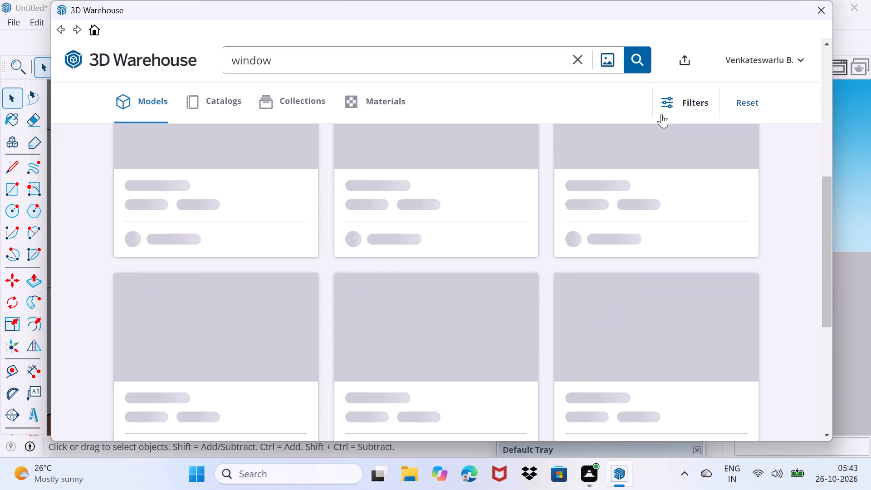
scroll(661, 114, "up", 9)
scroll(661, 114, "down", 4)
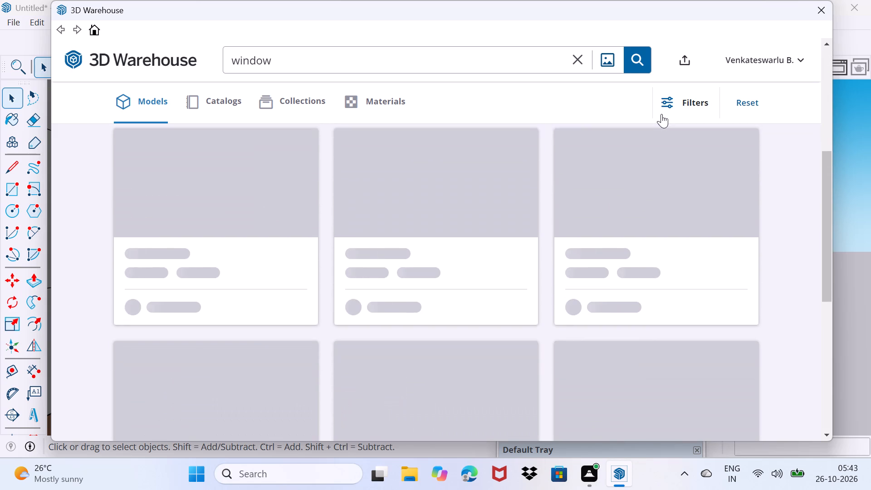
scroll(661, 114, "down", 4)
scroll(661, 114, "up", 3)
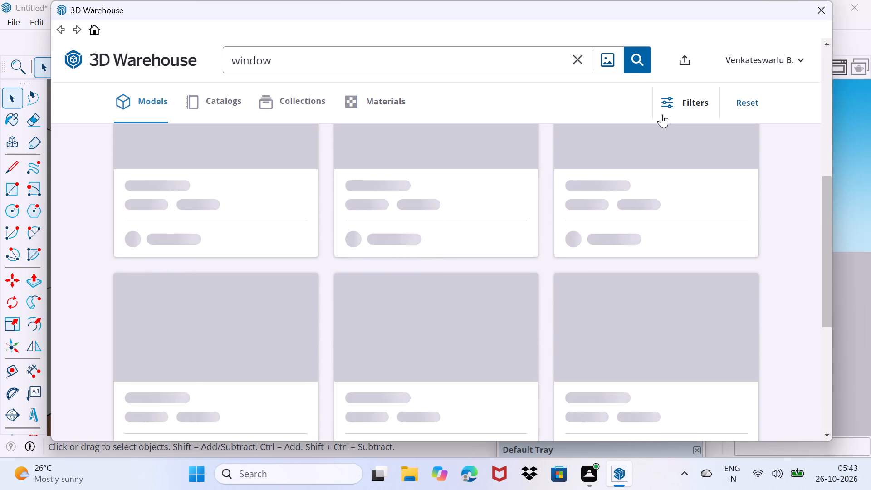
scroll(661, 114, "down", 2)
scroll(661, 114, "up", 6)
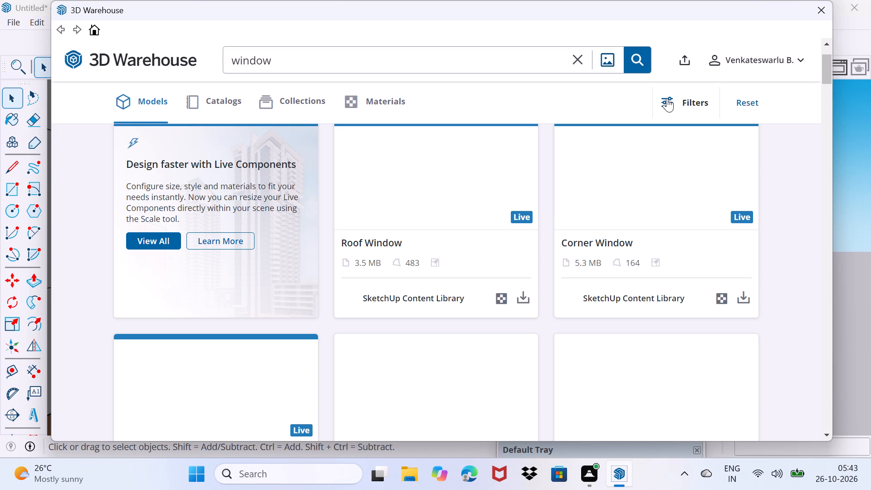
Browse the 3D Warehouse results for "window" and compare the window models on offer for a suitable single-pane one.
scroll(667, 98, "down", 2)
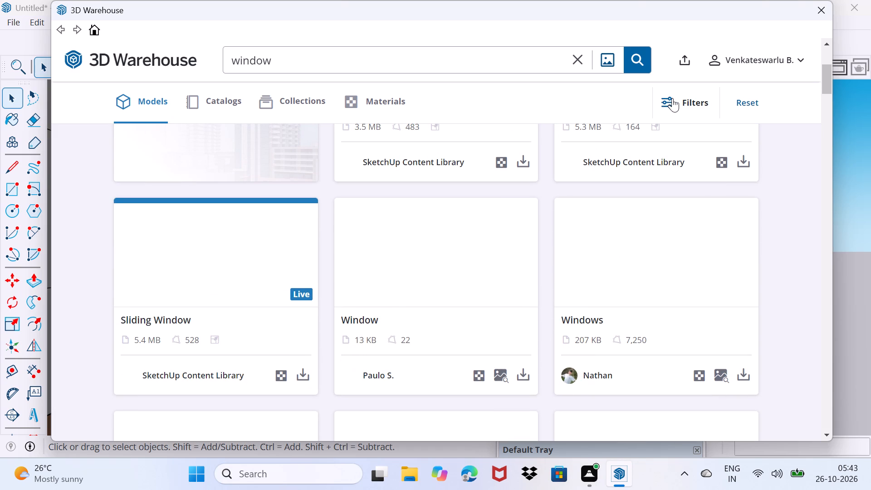
scroll(673, 97, "up", 2)
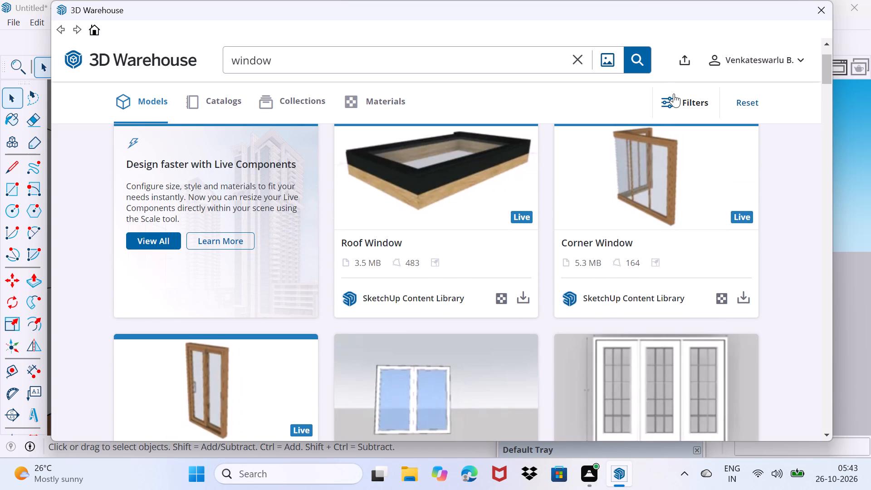
scroll(674, 93, "down", 3)
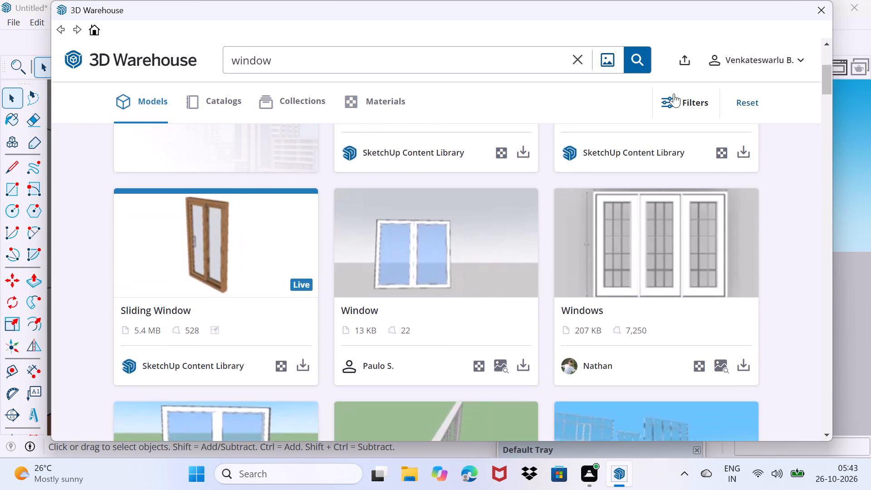
scroll(674, 93, "down", 9)
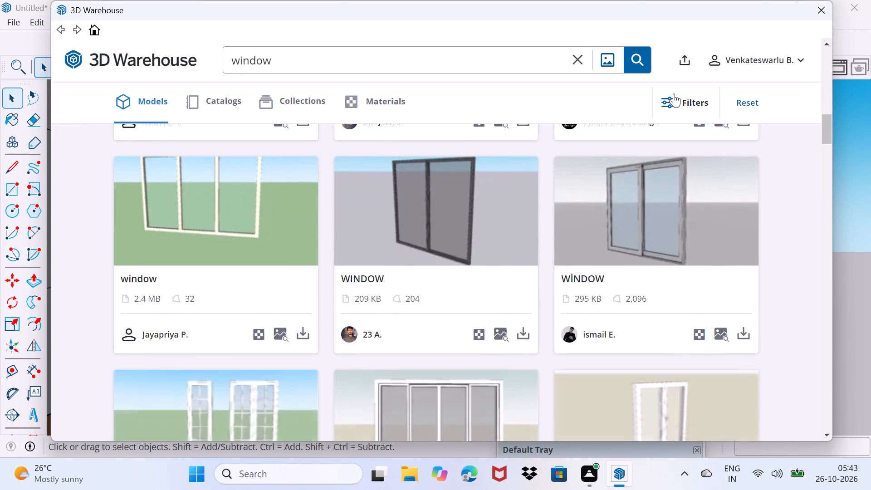
scroll(674, 93, "down", 10)
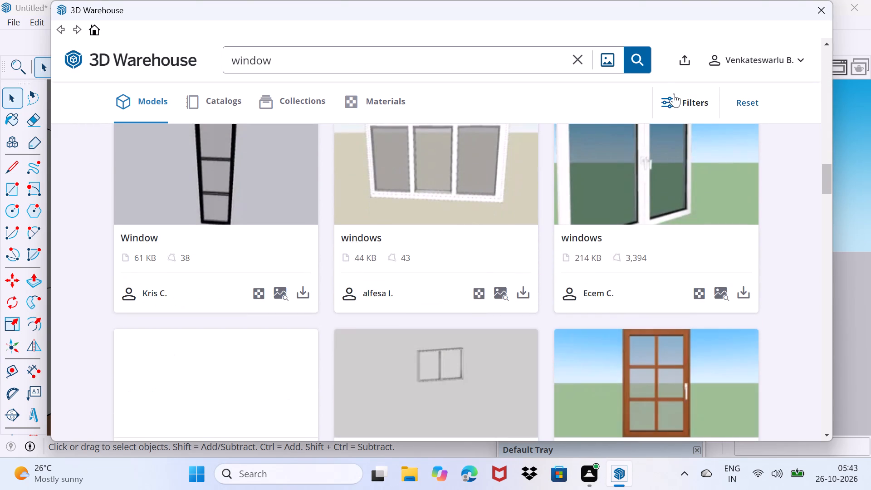
scroll(674, 94, "down", 6)
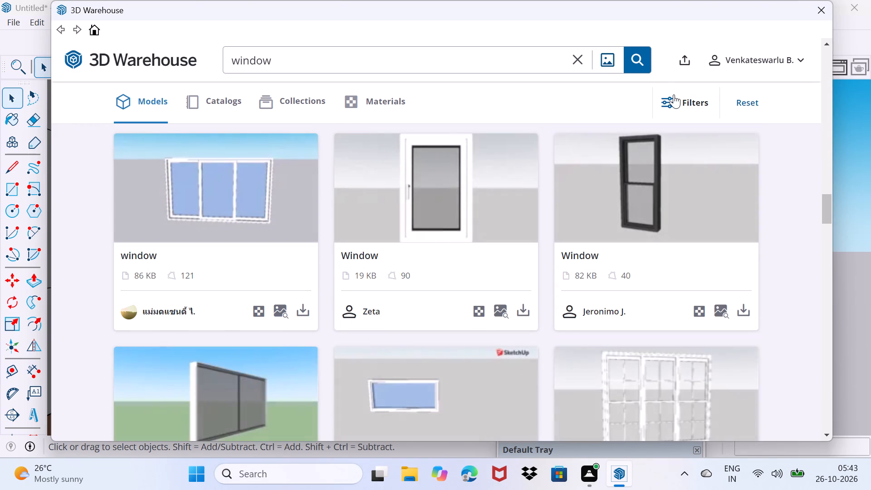
scroll(674, 94, "down", 8)
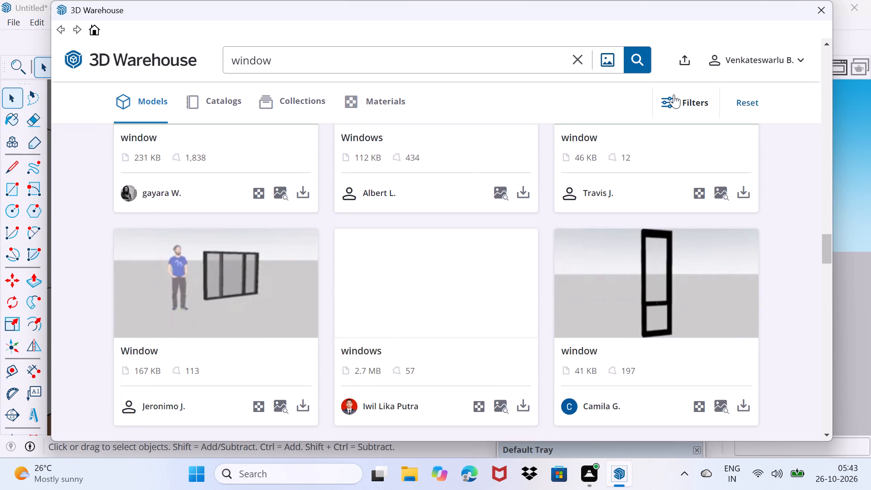
scroll(674, 94, "up", 2)
scroll(674, 94, "down", 4)
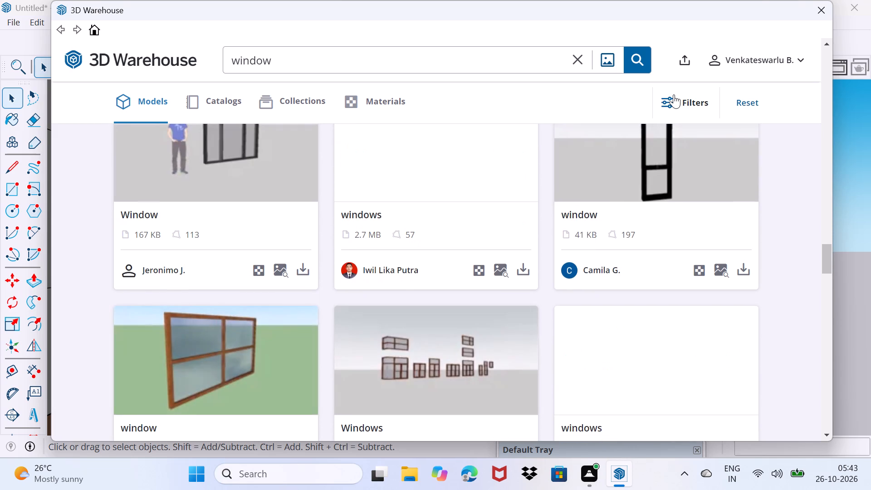
scroll(674, 94, "down", 8)
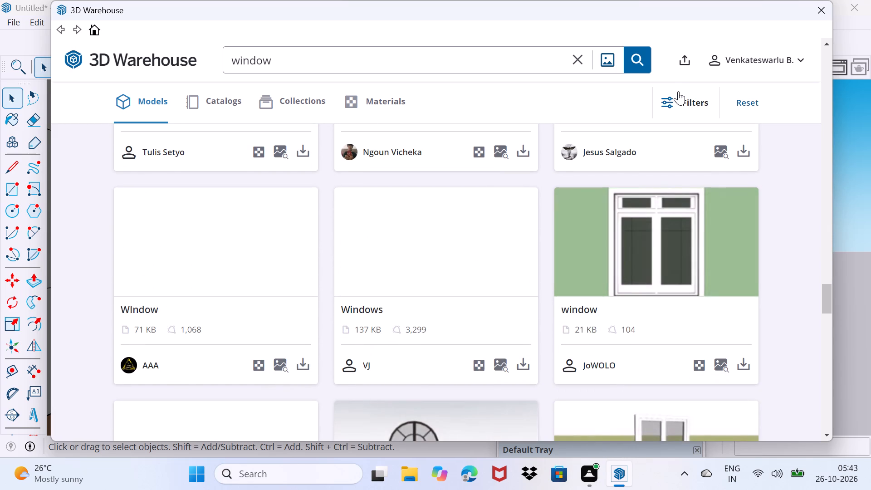
scroll(680, 100, "down", 2)
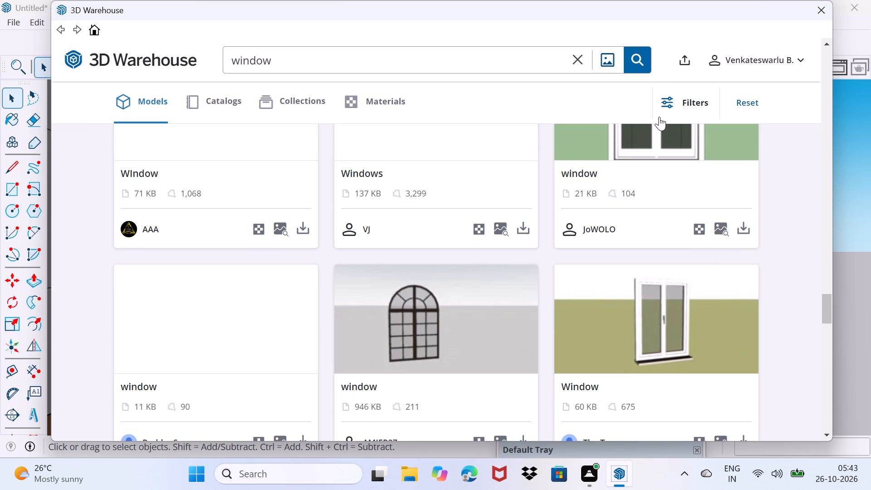
scroll(724, 18, "down", 1)
scroll(728, 24, "up", 2)
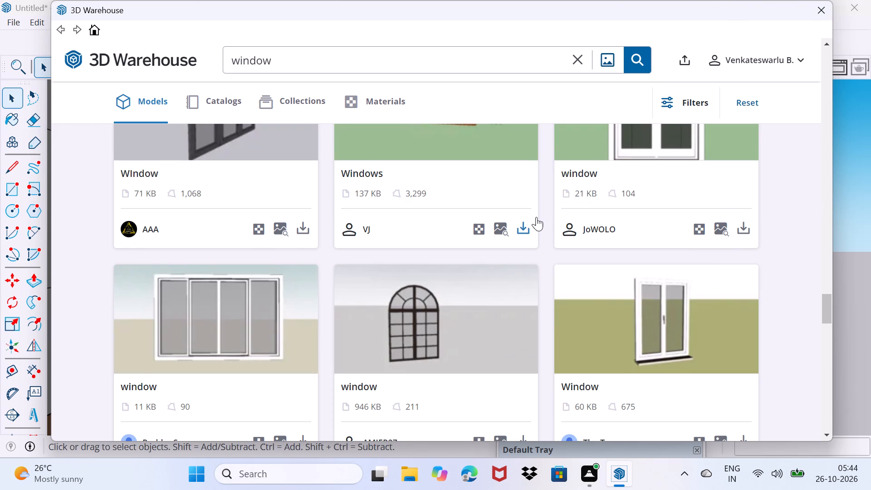
scroll(535, 219, "down", 2)
scroll(535, 219, "up", 3)
scroll(535, 219, "down", 4)
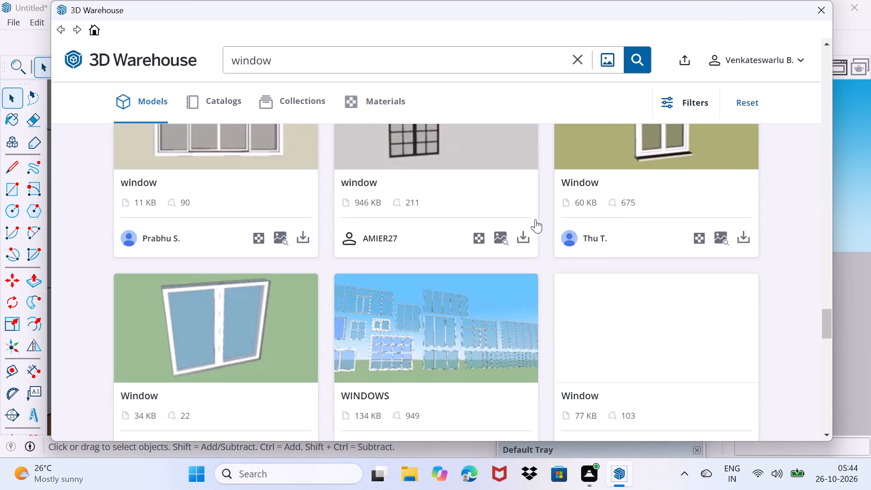
scroll(535, 219, "down", 4)
scroll(535, 219, "up", 7)
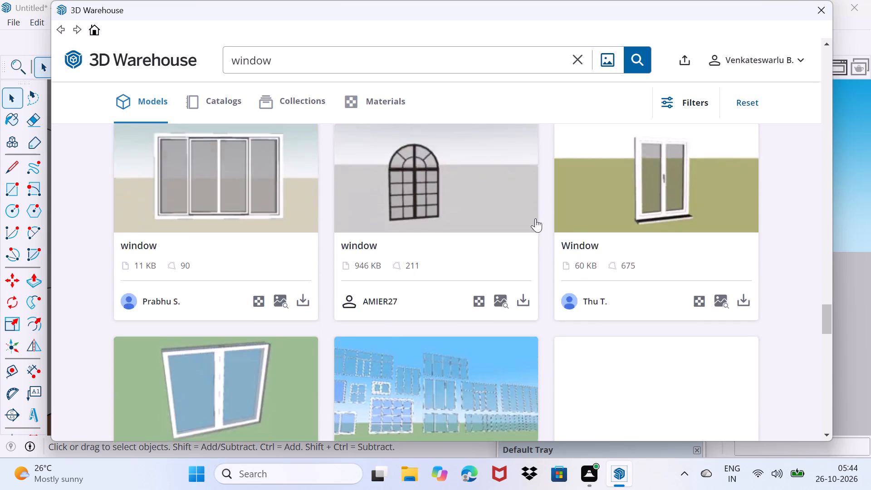
scroll(535, 218, "up", 16)
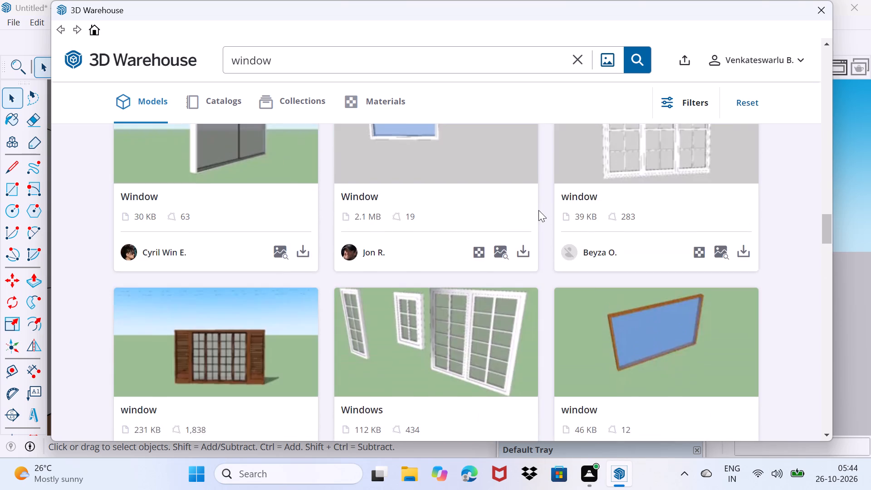
scroll(538, 210, "up", 4)
scroll(539, 208, "down", 4)
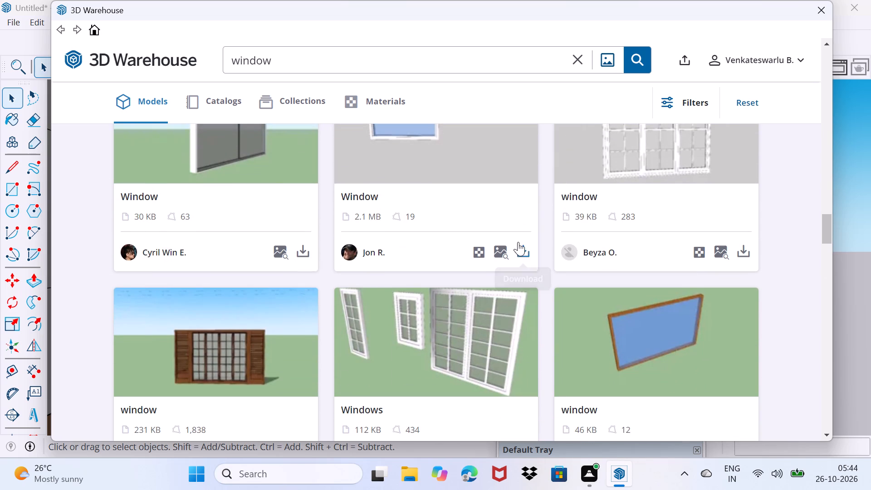
Load the 2.1 MB wide single-pane "Window" model directly into the house model and place it outside beside the building.
left_click(527, 245)
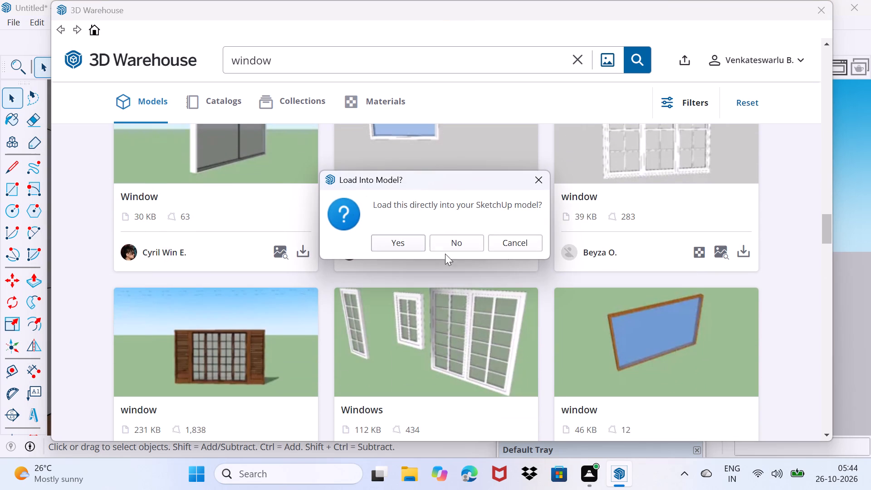
left_click(414, 236)
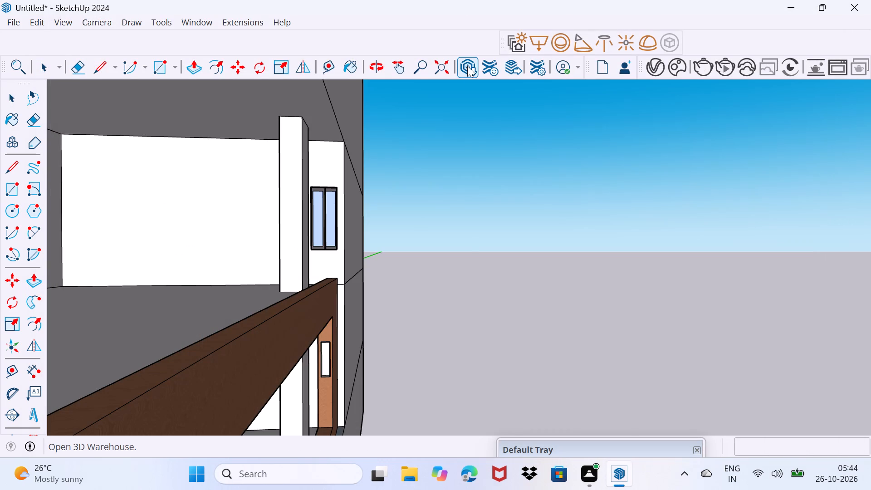
scroll(447, 400, "down", 2)
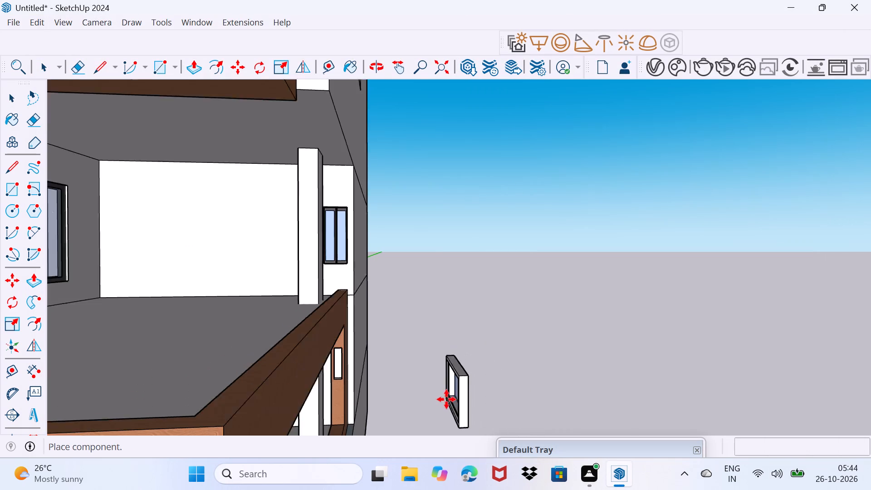
scroll(446, 399, "down", 2)
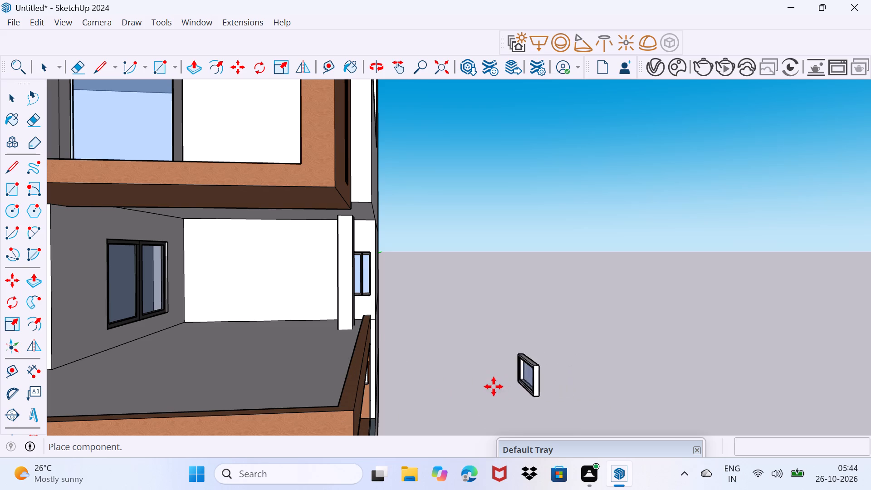
left_click(465, 403)
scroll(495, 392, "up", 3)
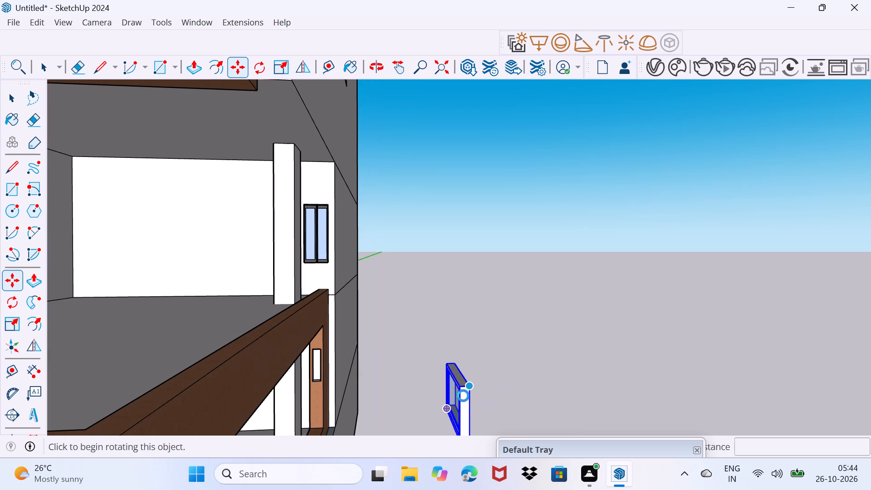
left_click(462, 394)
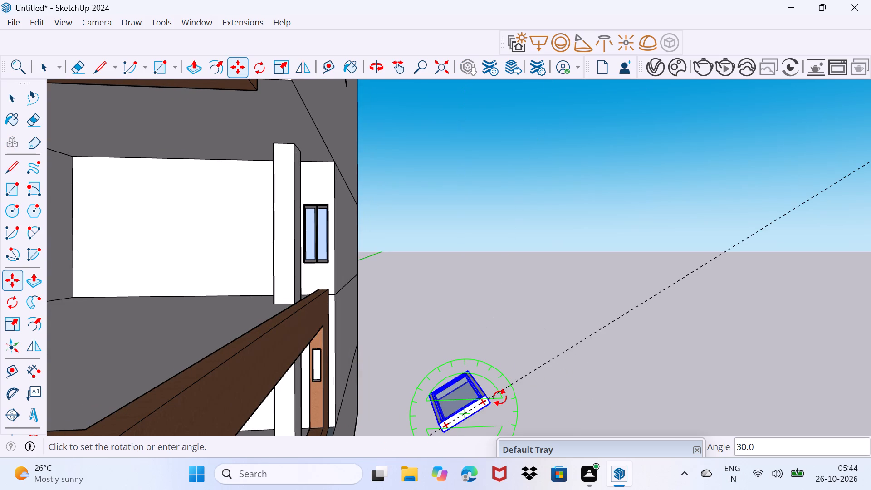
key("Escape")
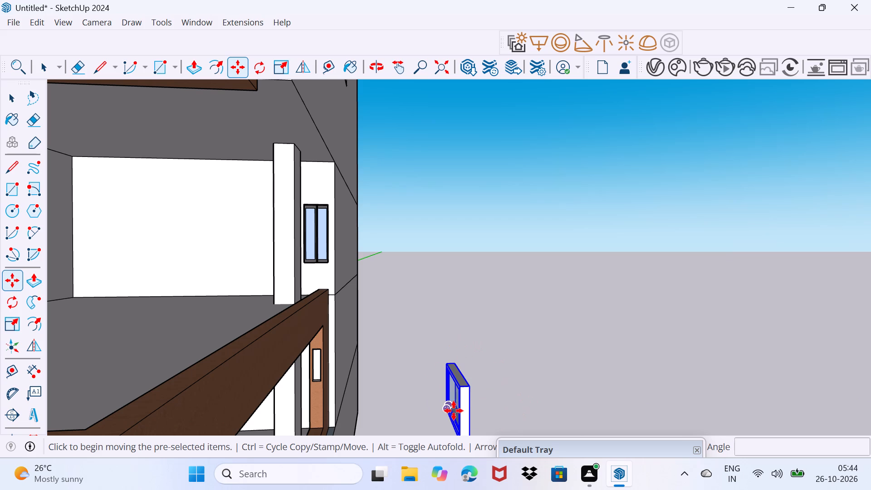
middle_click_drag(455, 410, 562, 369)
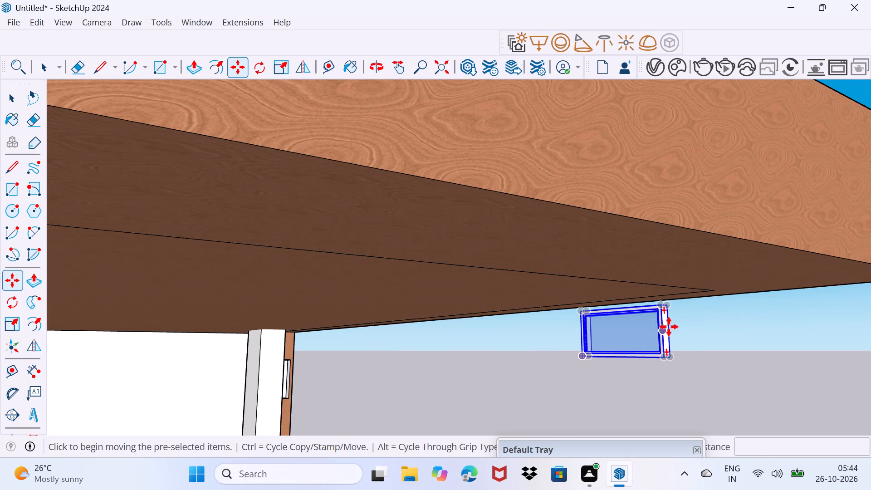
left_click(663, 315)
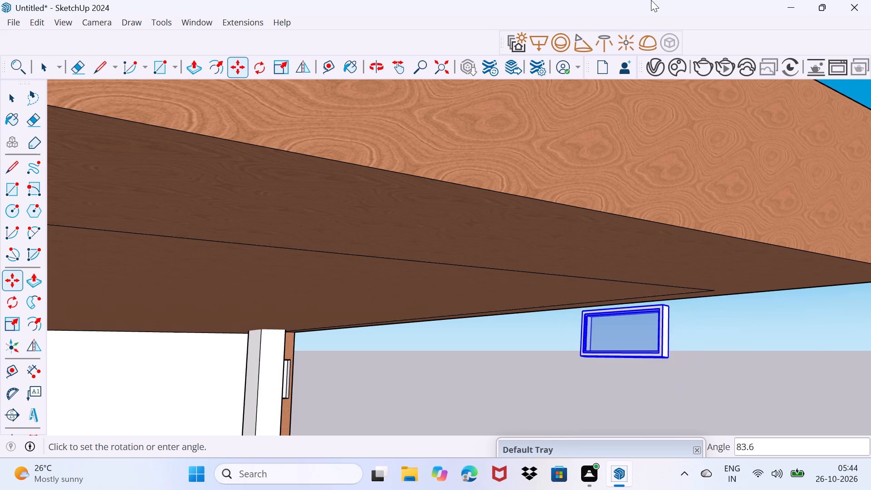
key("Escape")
Rotate the newly placed single-pane window 90° in its own plane so its long side stands upright.
scroll(772, 489, "down", 6)
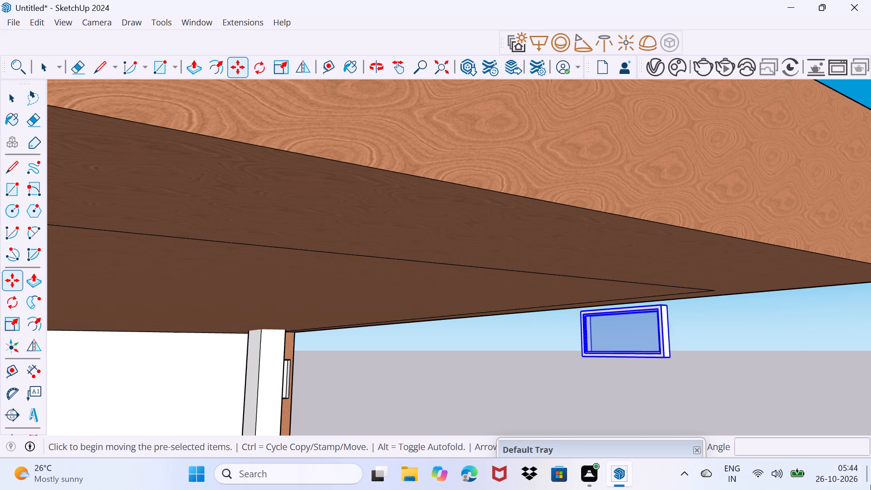
scroll(694, 483, "down", 4)
scroll(670, 387, "down", 4)
middle_click_drag(709, 348, 567, 334)
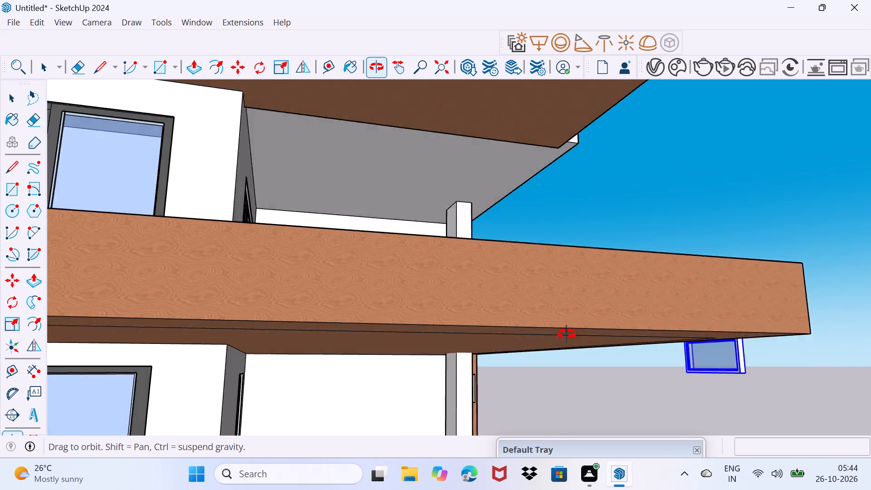
middle_click_drag(567, 334, 268, 358)
scroll(275, 345, "down", 14)
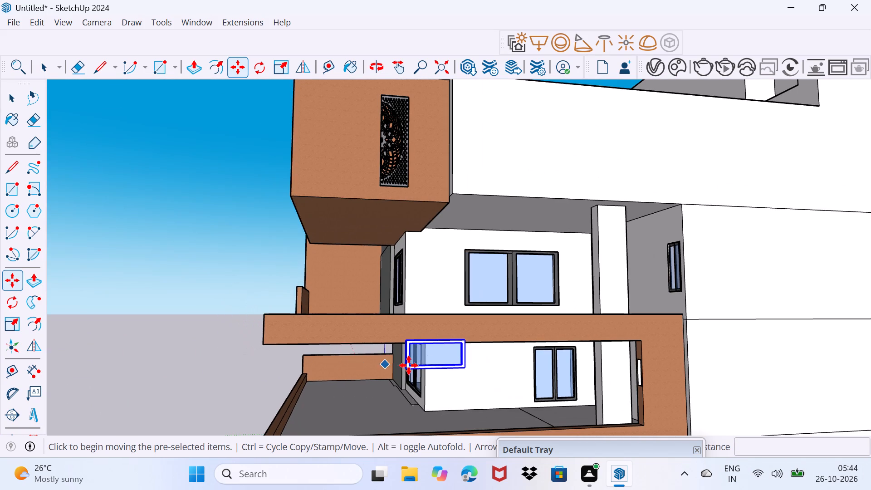
left_click(403, 371)
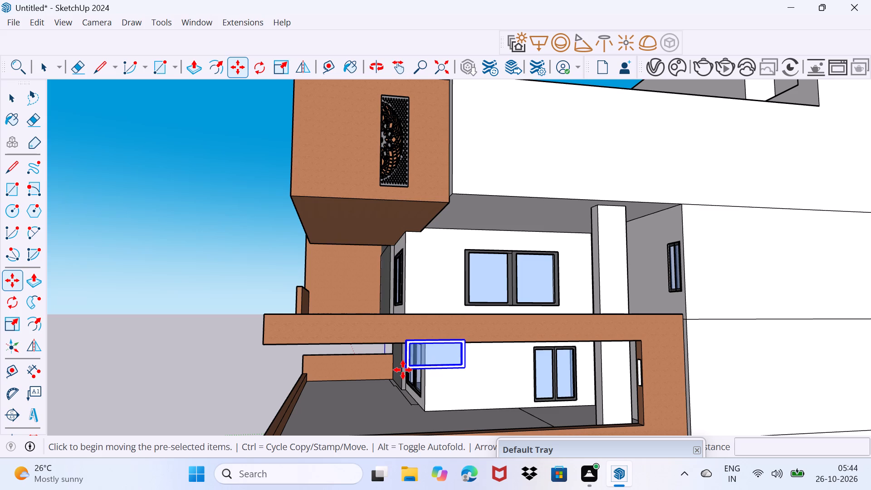
key("space")
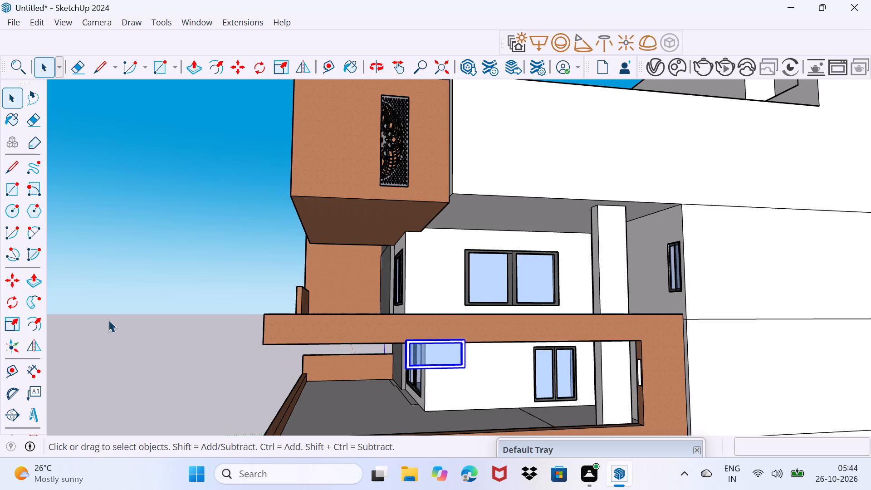
left_click(7, 301)
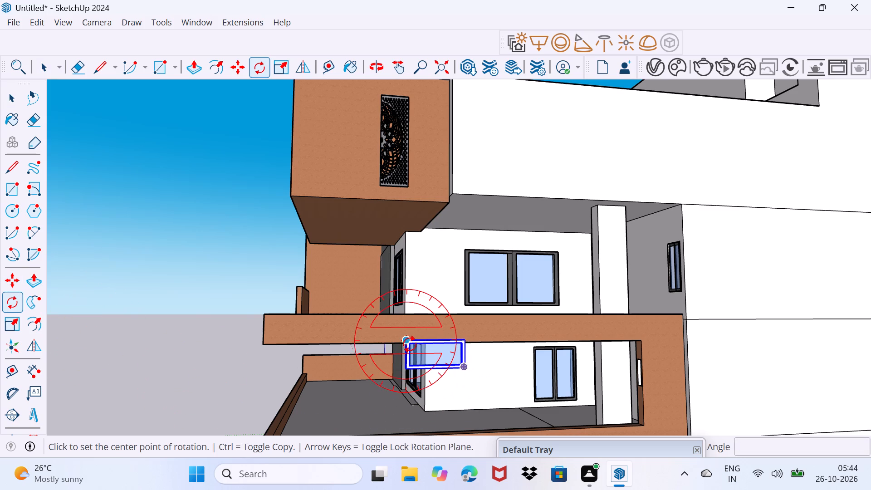
left_click(408, 357)
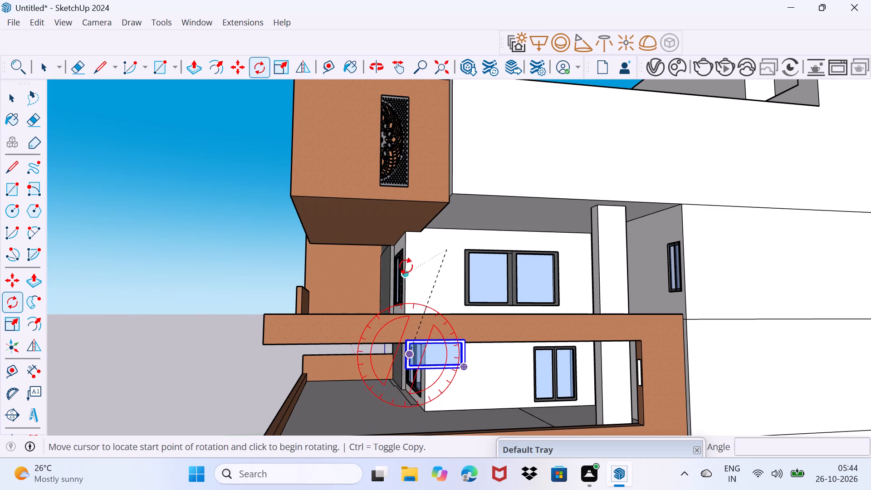
left_click(404, 138)
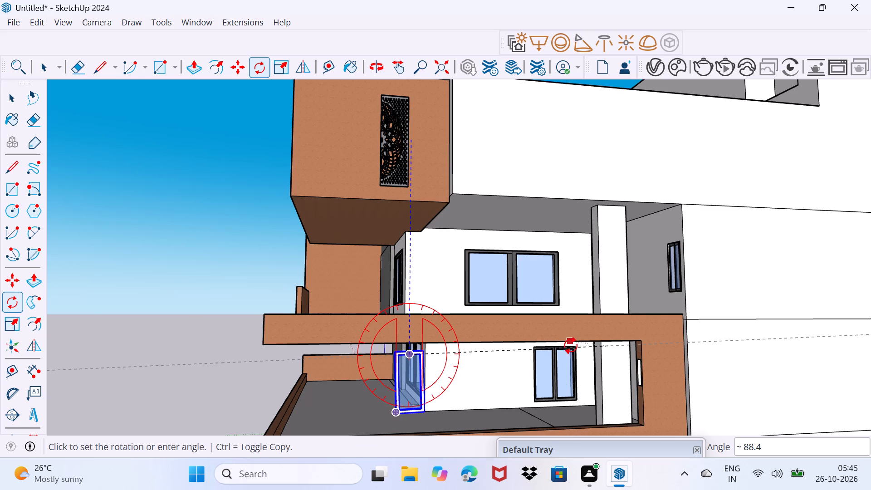
left_click(596, 350)
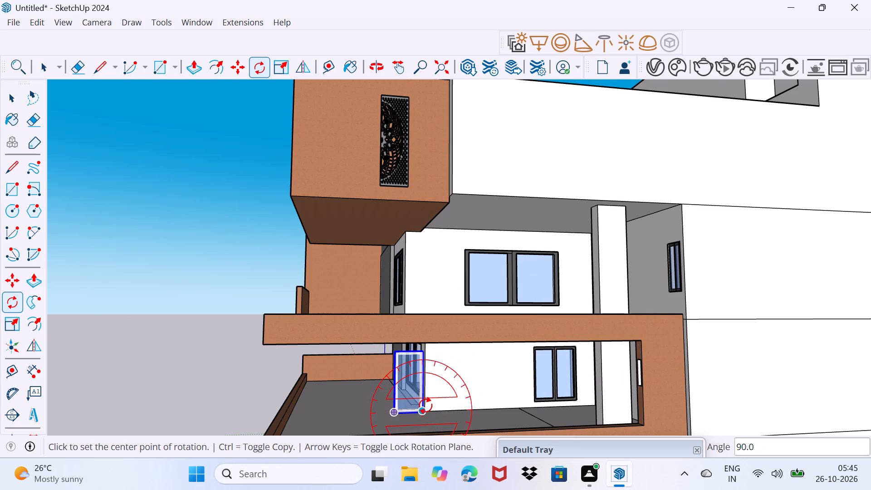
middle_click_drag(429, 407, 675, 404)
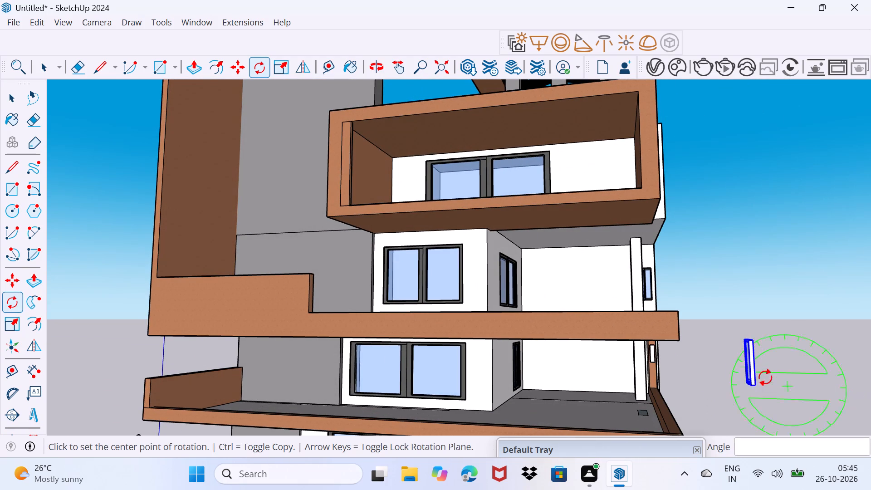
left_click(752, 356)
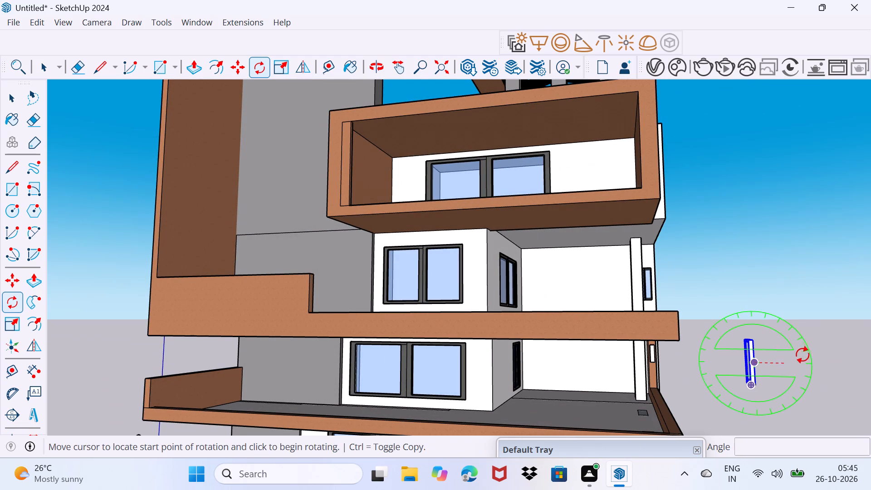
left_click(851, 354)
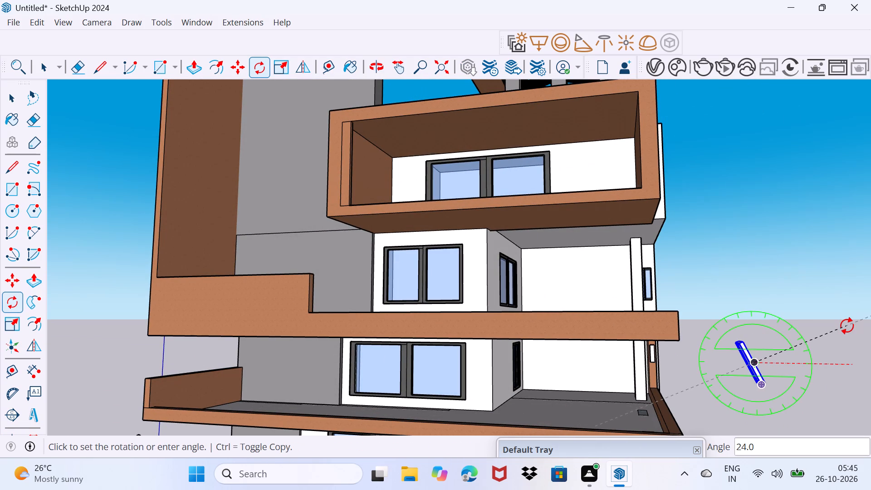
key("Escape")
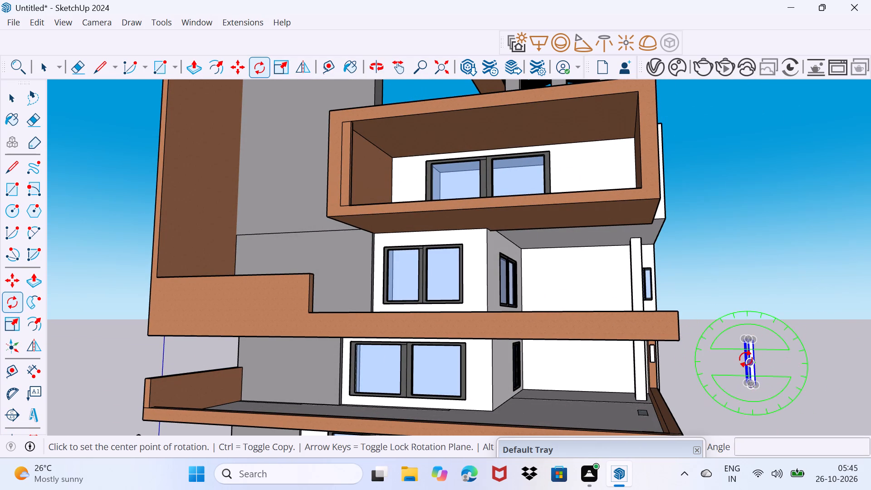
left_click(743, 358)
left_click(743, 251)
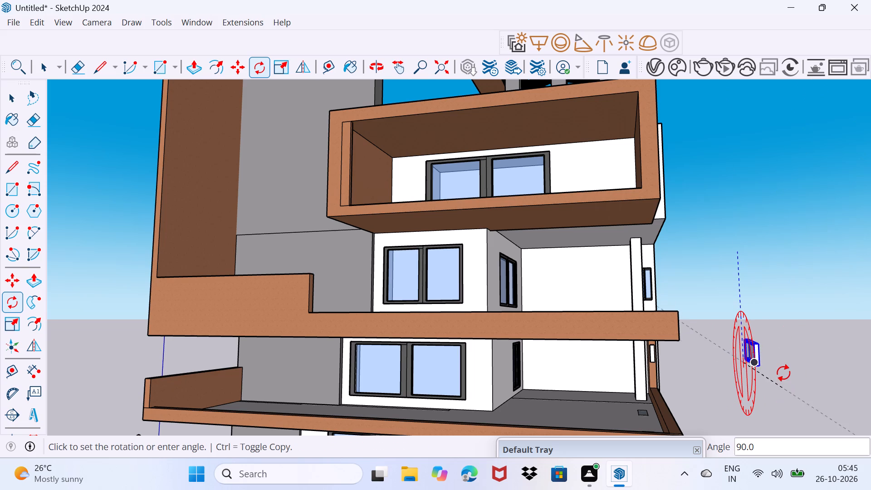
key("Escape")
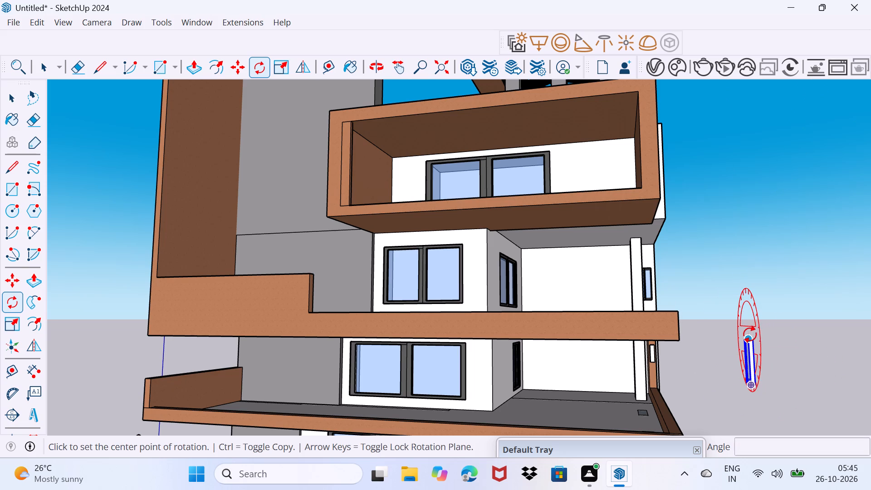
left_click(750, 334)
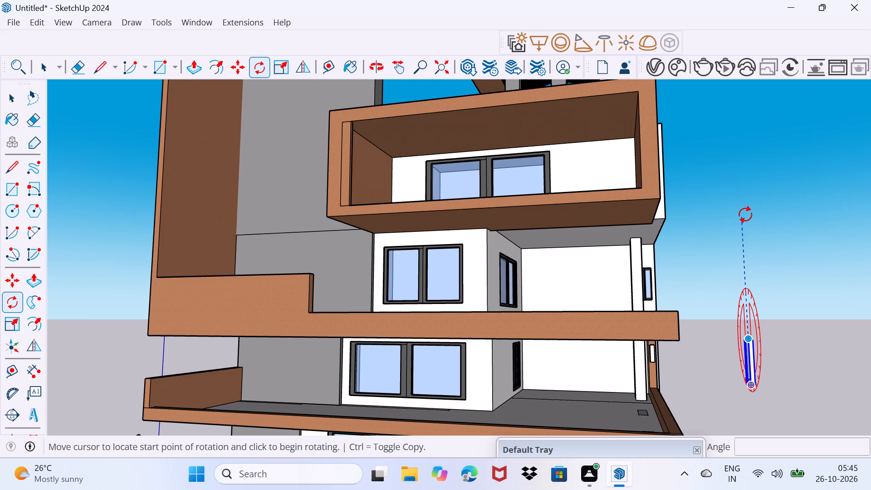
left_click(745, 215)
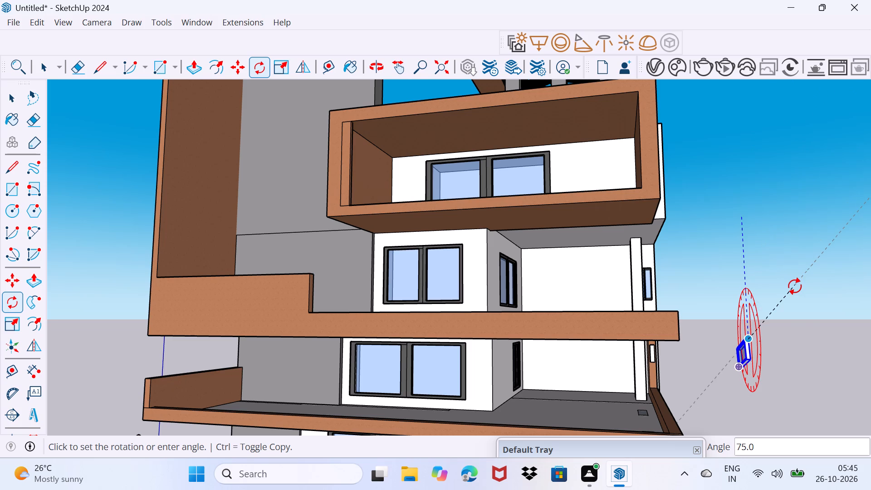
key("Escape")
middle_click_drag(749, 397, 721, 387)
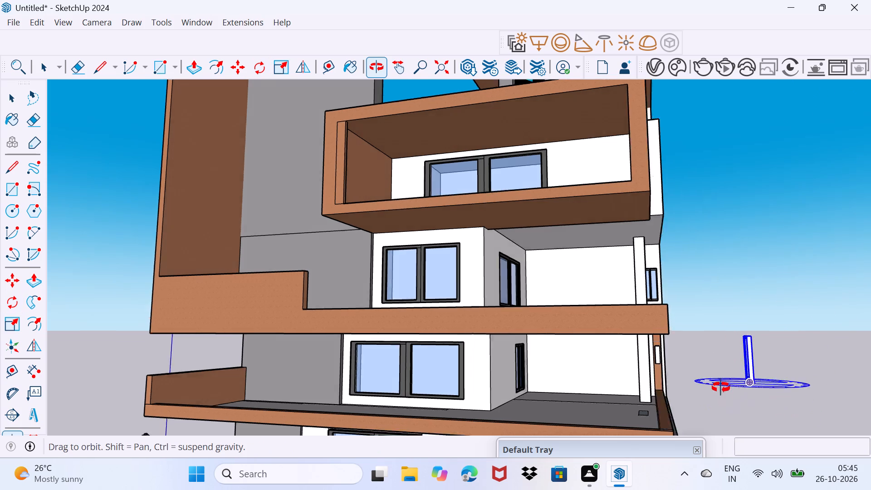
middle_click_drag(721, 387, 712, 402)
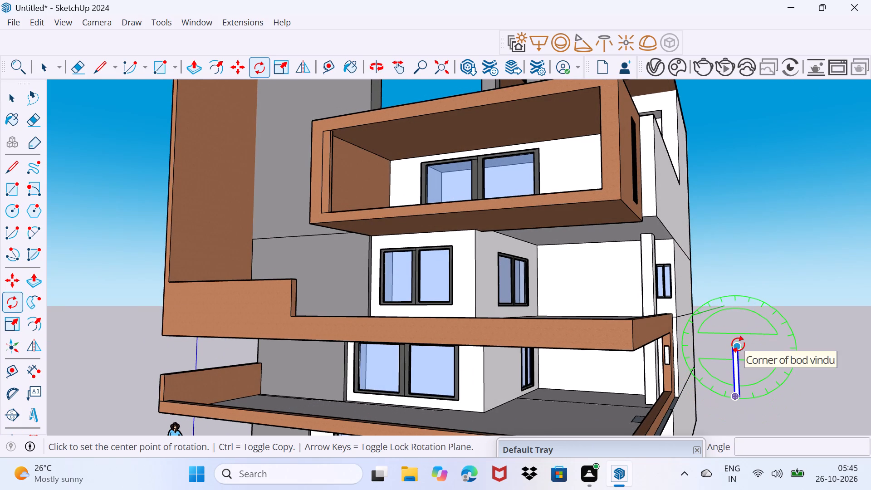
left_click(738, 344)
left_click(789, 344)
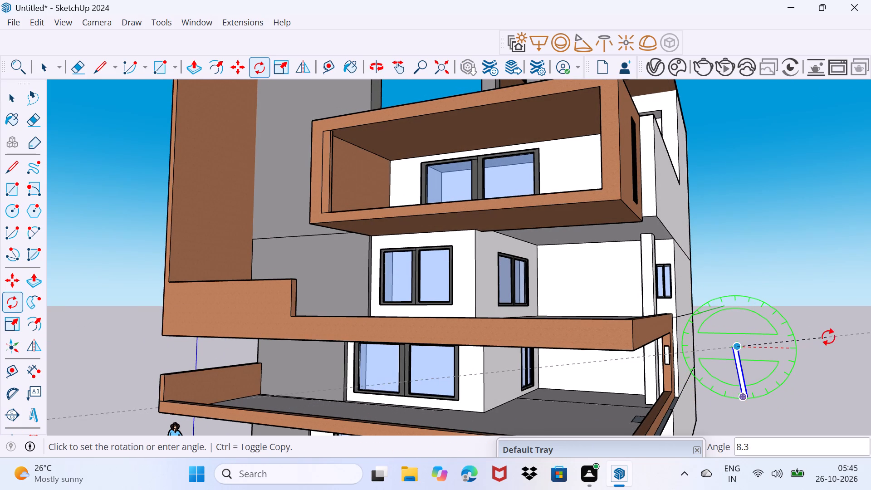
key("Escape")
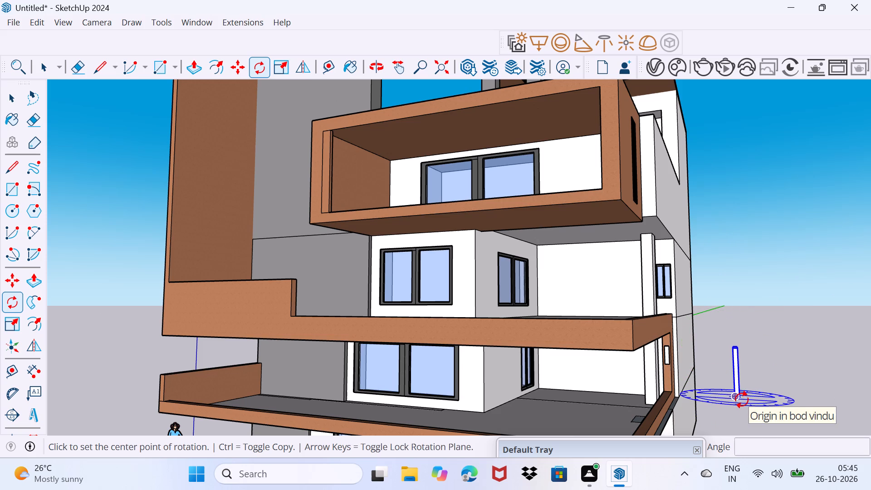
Rotate the upright window 90° about the vertical axis, pivoting from a ground point beside the house.
scroll(759, 370, "down", 8)
middle_click_drag(777, 392, 553, 337)
middle_click_drag(572, 359, 720, 417)
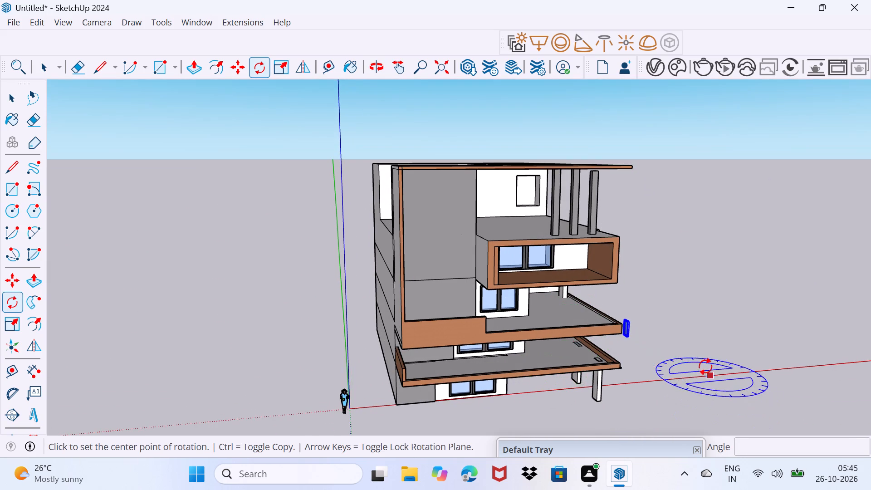
left_click(703, 363)
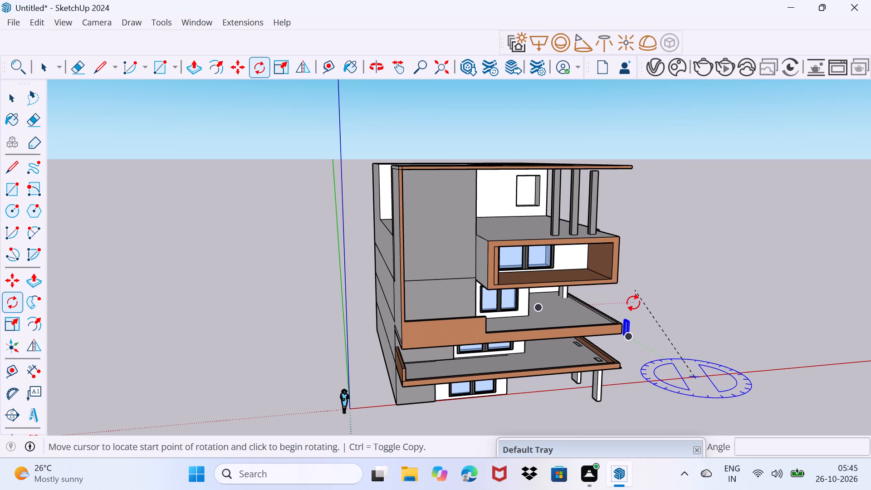
left_click(615, 310)
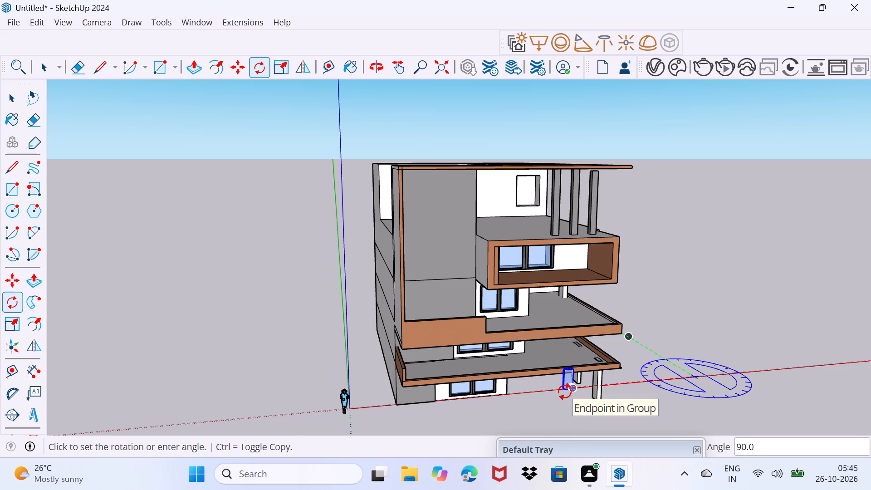
left_click(565, 392)
Move the window by its bottom corner to the small opening in the brown end wall of the lower balcony.
scroll(575, 387, "up", 7)
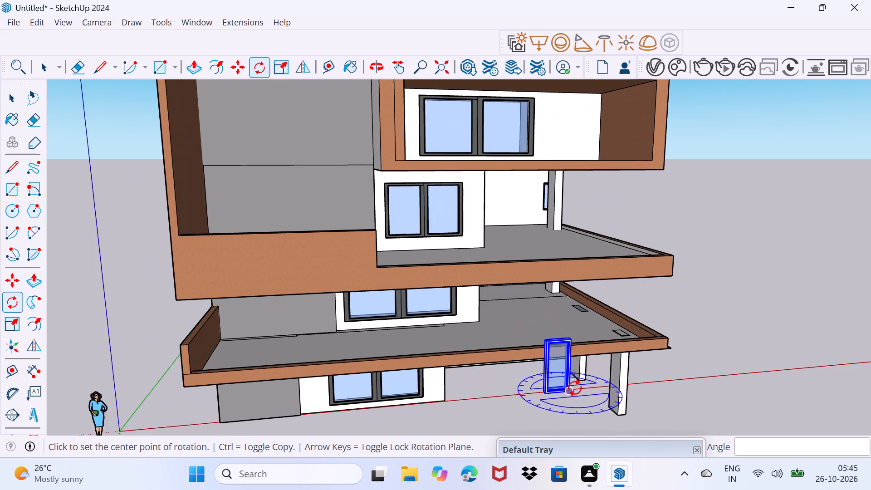
middle_click_drag(575, 388, 329, 351)
scroll(344, 351, "up", 4)
scroll(300, 343, "down", 4)
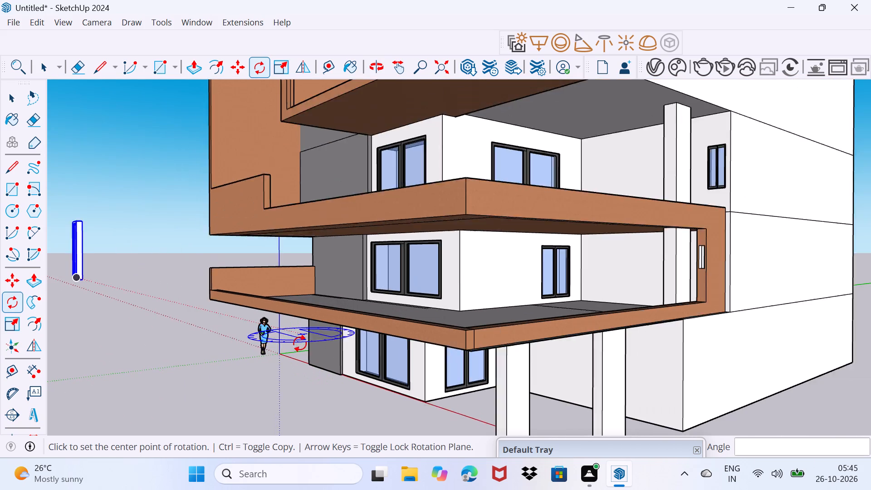
key("m")
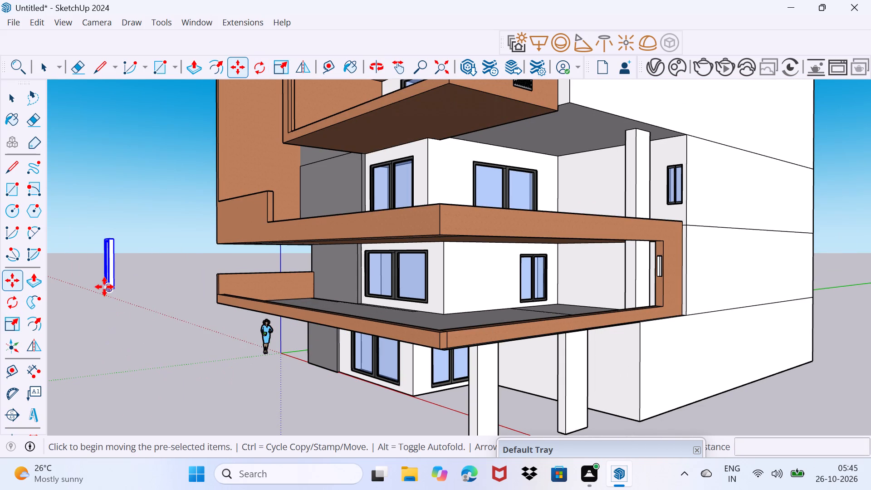
left_click(104, 287)
scroll(665, 288, "up", 4)
scroll(664, 283, "down", 5)
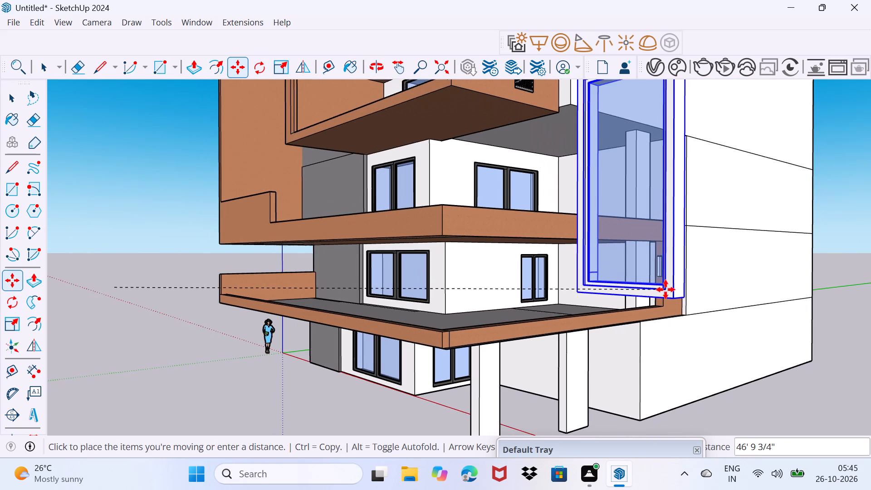
scroll(665, 289, "up", 9)
left_click(659, 269)
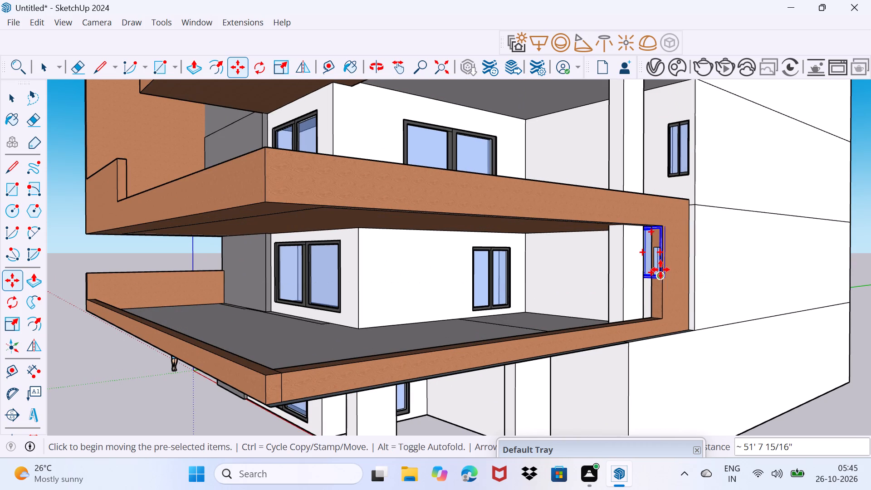
Scale the window down uniformly to about 0.53 from its top corner to suit the small opening.
scroll(651, 257, "up", 5)
middle_click_drag(652, 255, 627, 254)
scroll(665, 300, "up", 3)
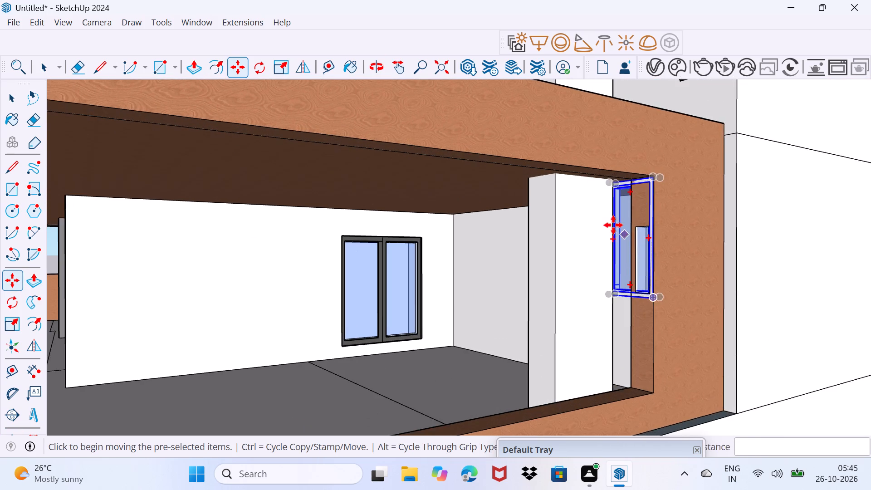
scroll(613, 225, "up", 1)
middle_click_drag(613, 225, 583, 226)
key("s")
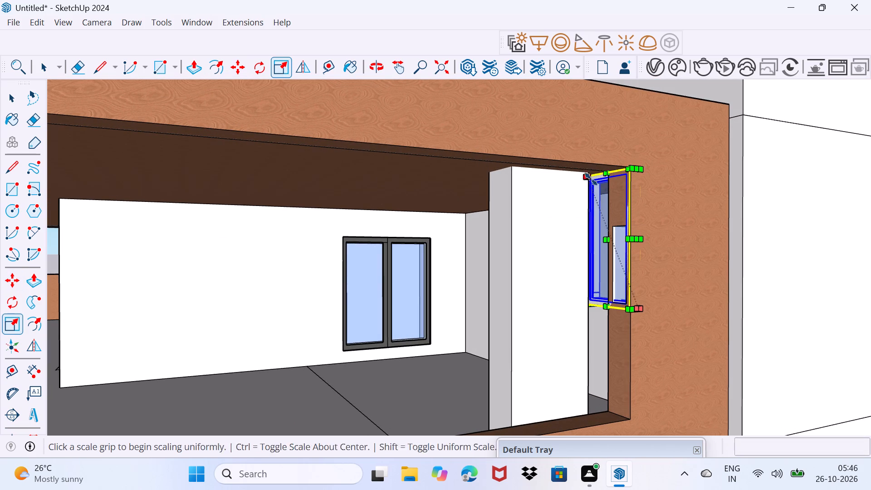
left_click_drag(588, 178, 609, 204)
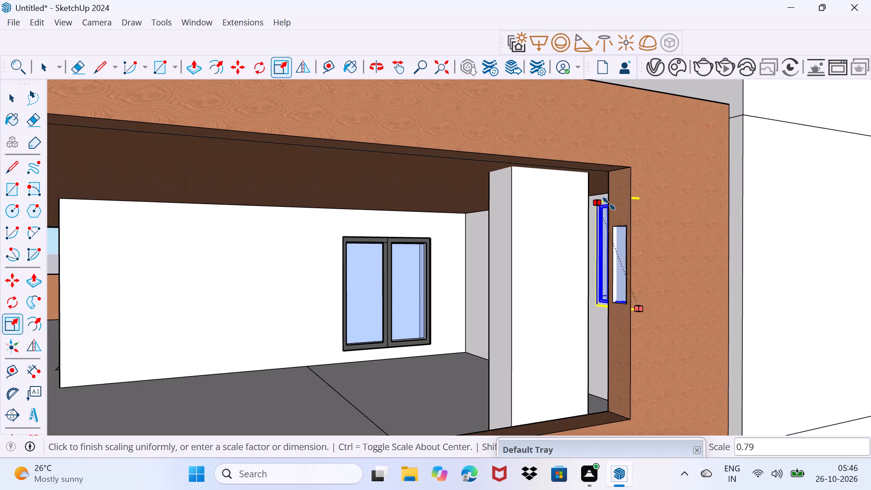
left_click_drag(609, 204, 625, 231)
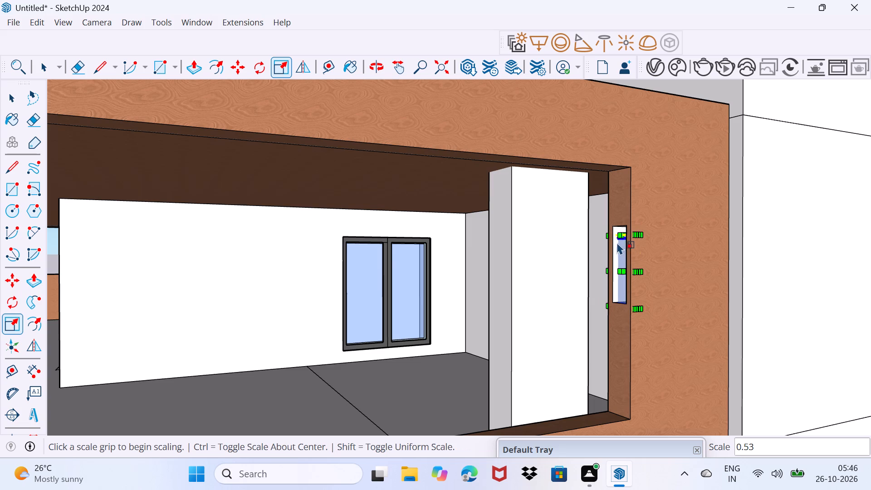
Move the small window by its bottom corner about 2 7/8" onto the bottom corner of the balcony end-wall opening.
middle_click_drag(615, 295, 658, 298)
key("m")
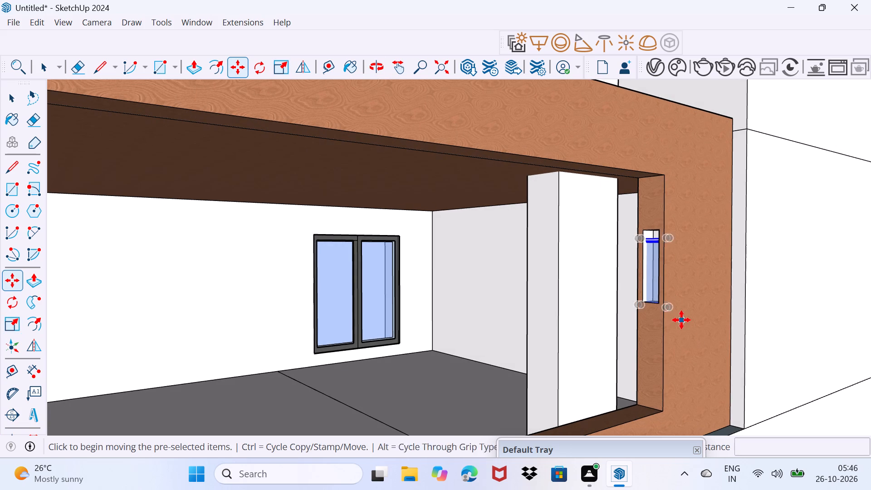
left_click(670, 311)
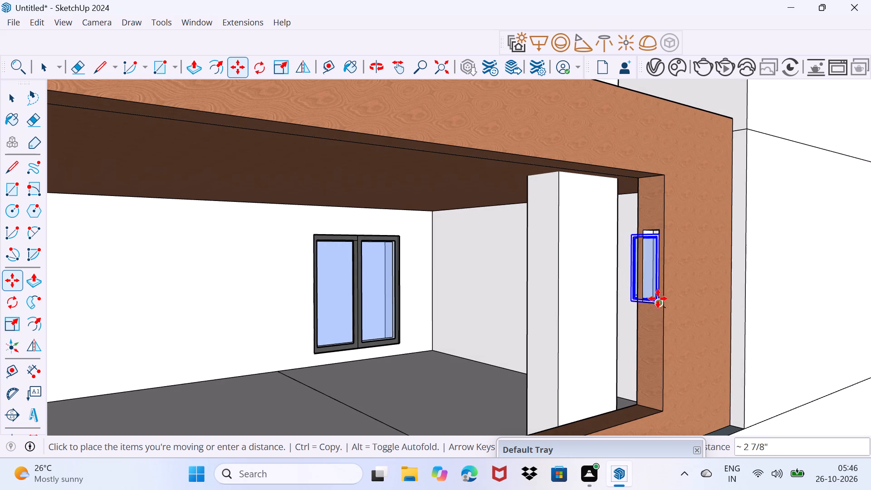
scroll(657, 299, "up", 4)
left_click(657, 299)
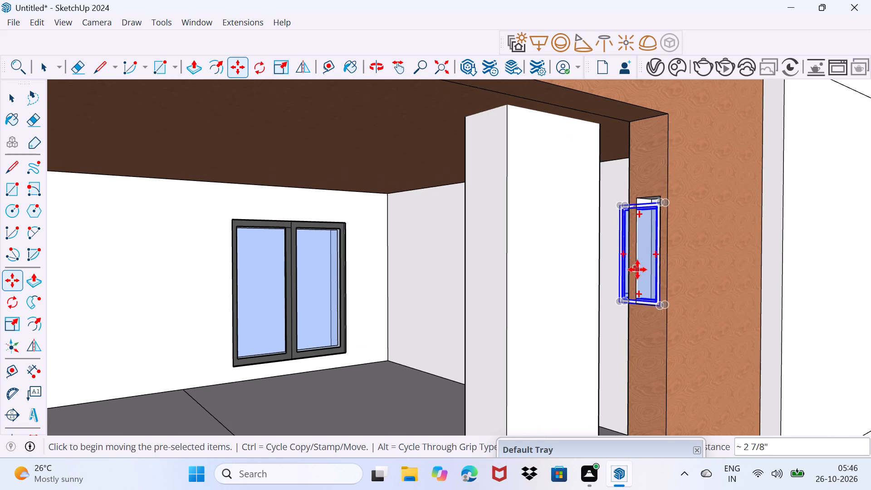
Scale the small window's width to about 0.57 so it matches the opening in the brown end wall.
key("s")
scroll(619, 261, "up", 3)
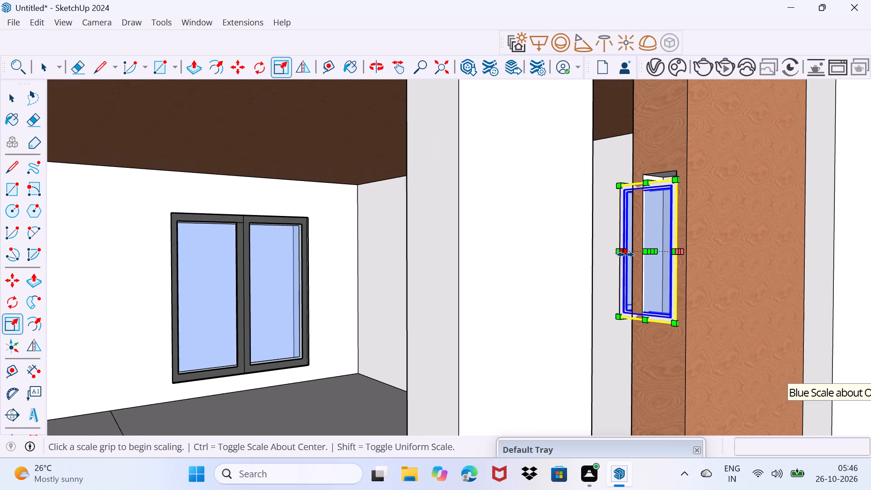
left_click(626, 255)
left_click(641, 257)
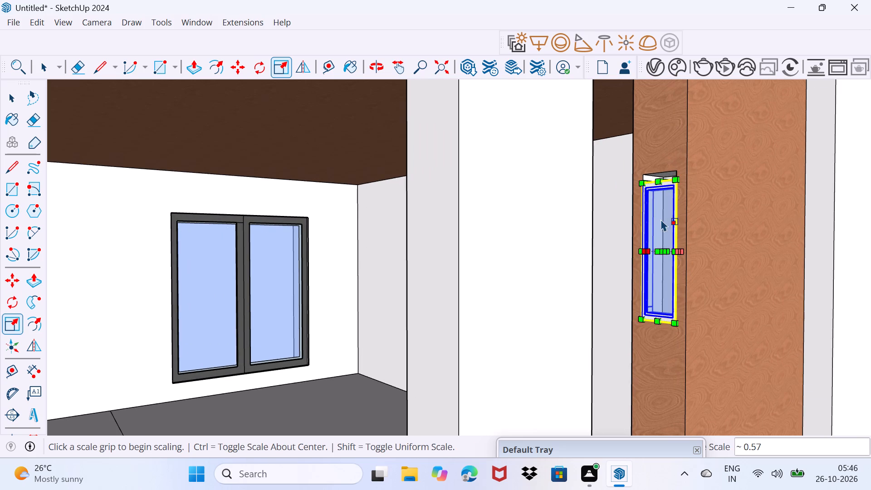
Stretch the small window's height to about 1.06 so it reaches the opening's top edge.
scroll(656, 196, "up", 2)
middle_click_drag(658, 184, 651, 235)
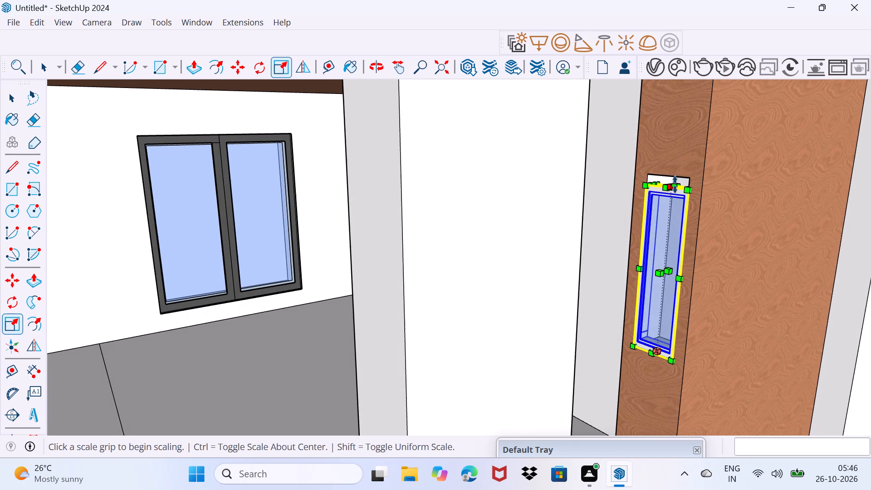
left_click(675, 184)
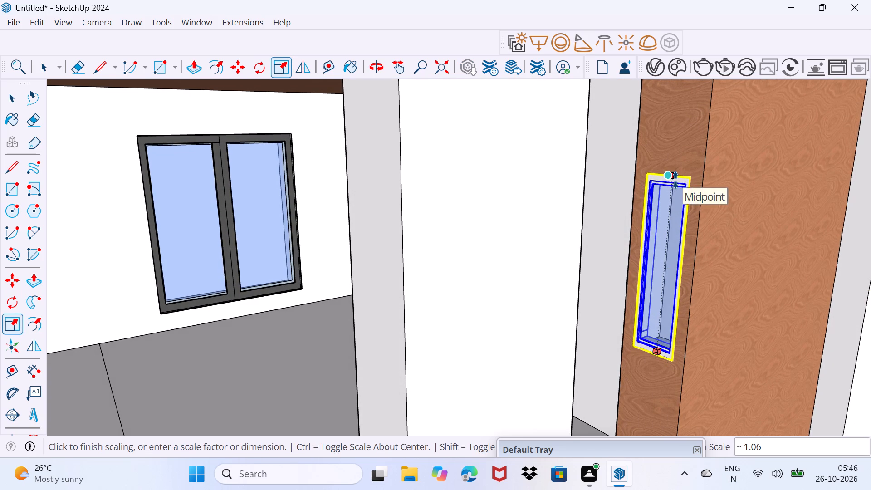
left_click(675, 180)
key("space")
left_click_drag(668, 236, 674, 212)
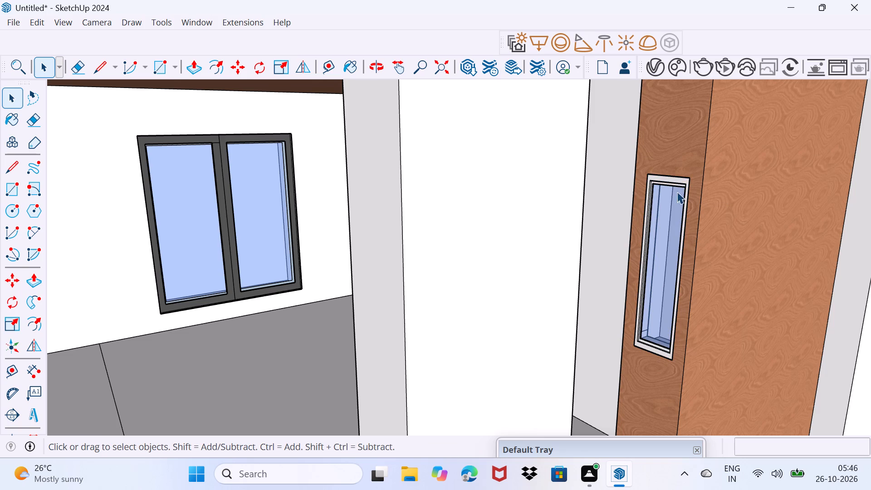
Open the small balcony window's component for editing and bring the materials palette into view.
left_click(688, 181)
double_click(686, 179)
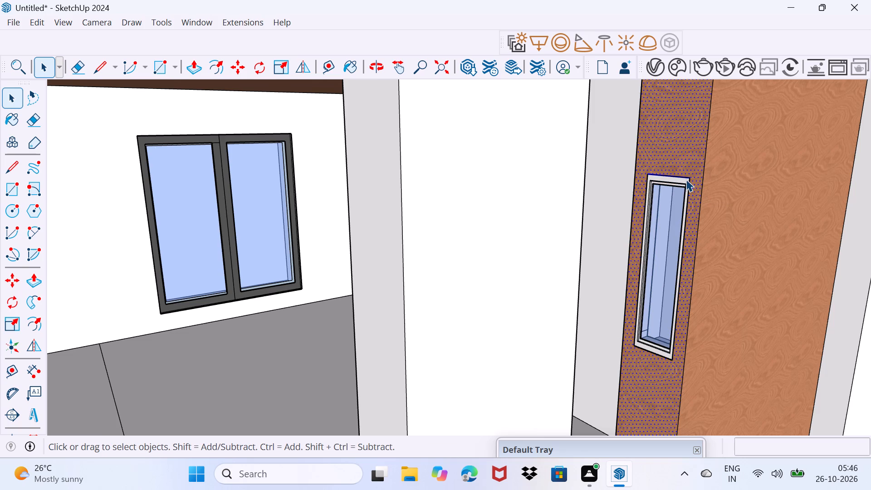
left_click(684, 181)
triple_click(684, 181)
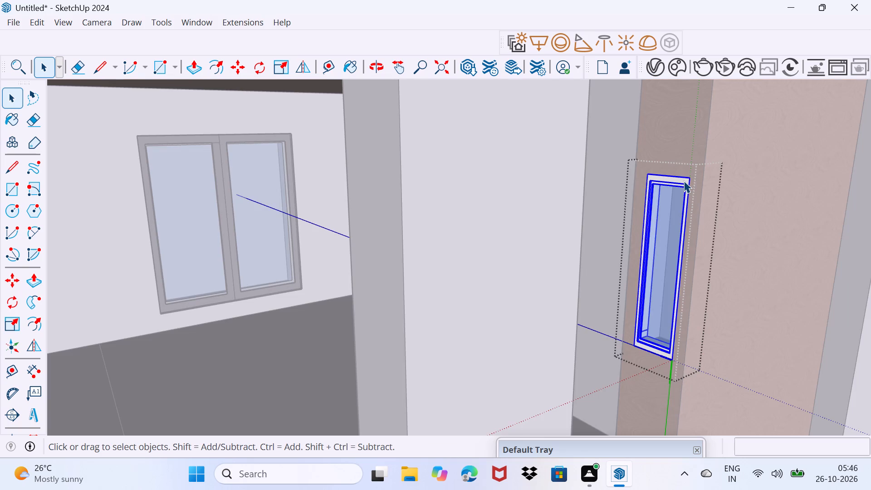
left_click_drag(647, 445, 732, 324)
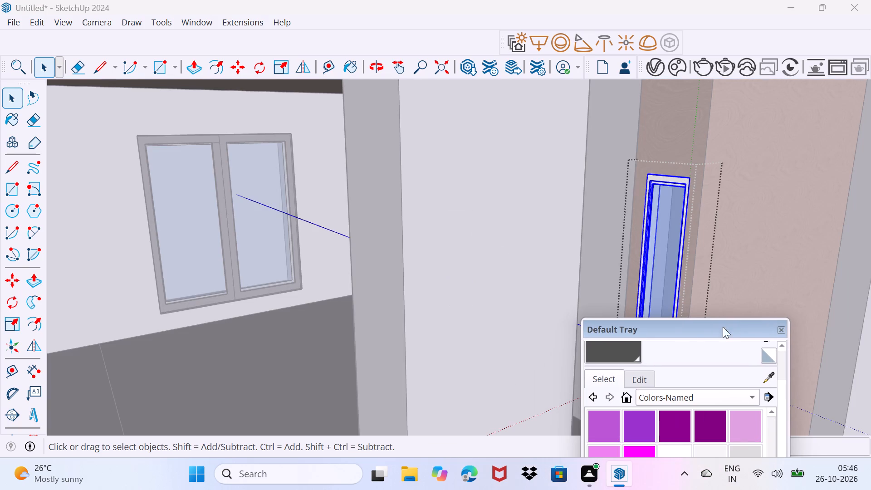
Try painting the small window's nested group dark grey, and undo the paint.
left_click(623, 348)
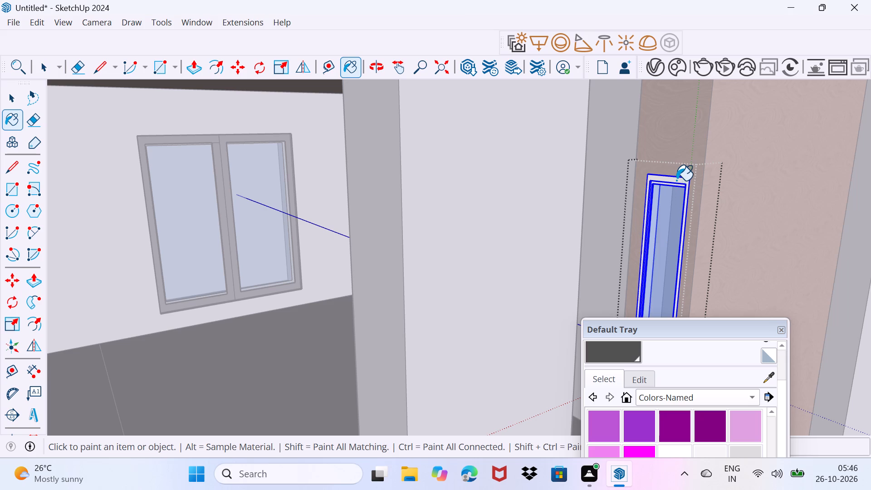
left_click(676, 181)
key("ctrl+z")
Paint the small window's frame geometry dark grey inside its nested group, and close the component.
key("space")
left_click(682, 179)
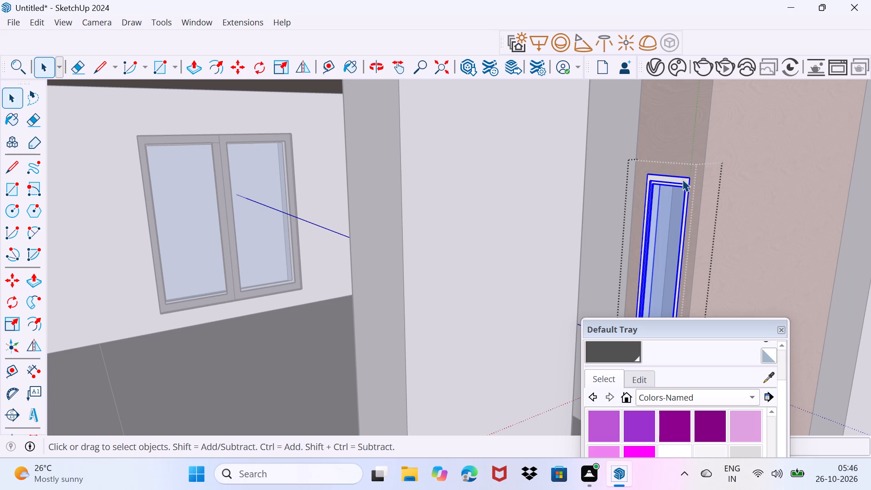
double_click(682, 179)
left_click(682, 179)
double_click(682, 179)
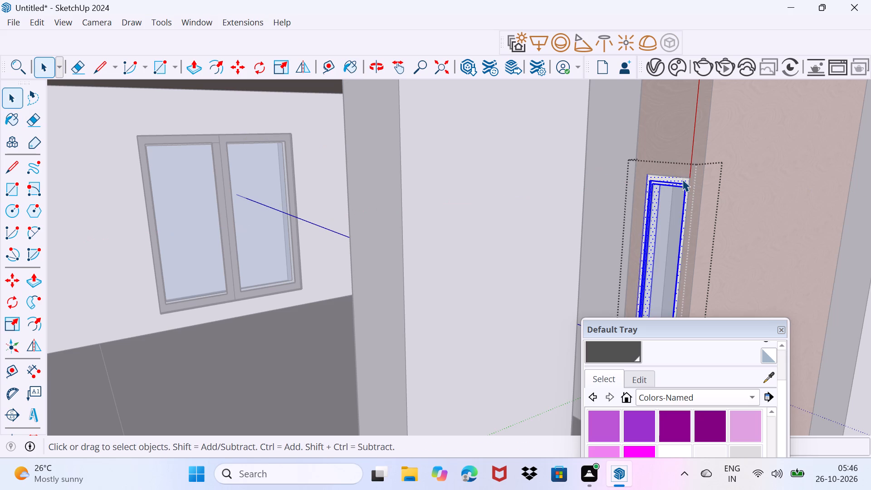
left_click(625, 347)
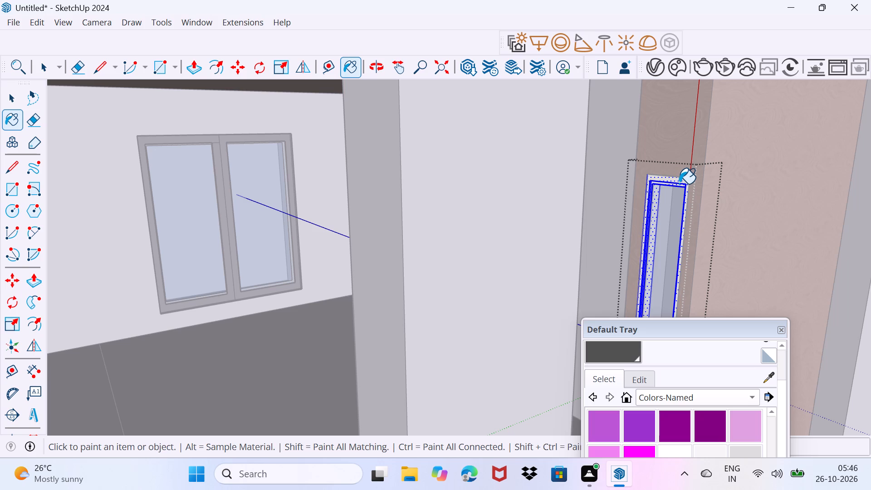
left_click(680, 181)
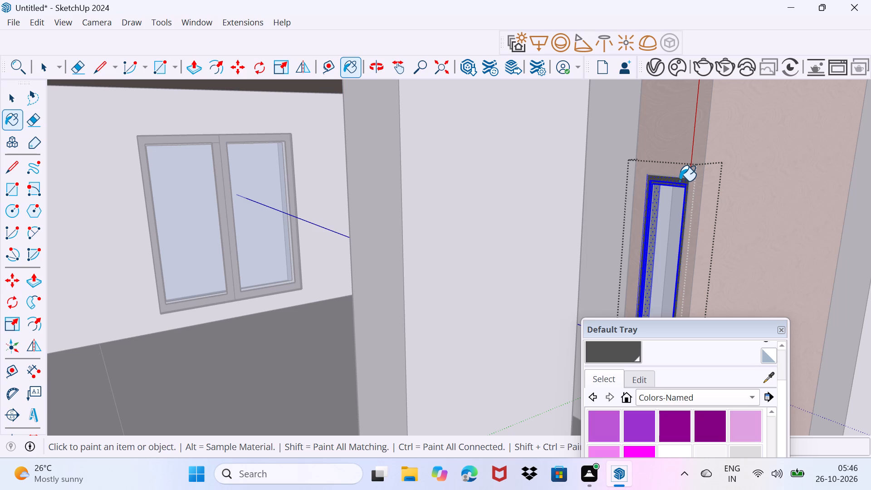
key("space")
left_click_drag(671, 318, 680, 288)
left_click_drag(678, 297, 677, 457)
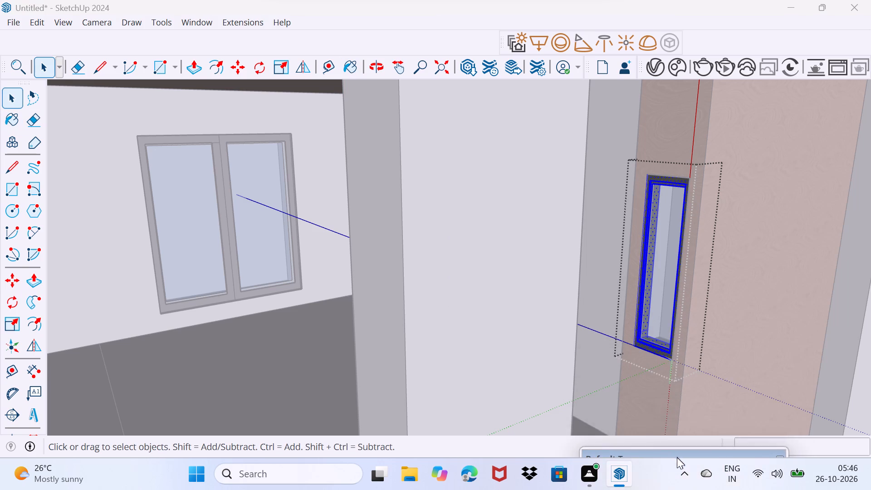
left_click_drag(677, 457, 677, 457)
scroll(651, 255, "down", 14)
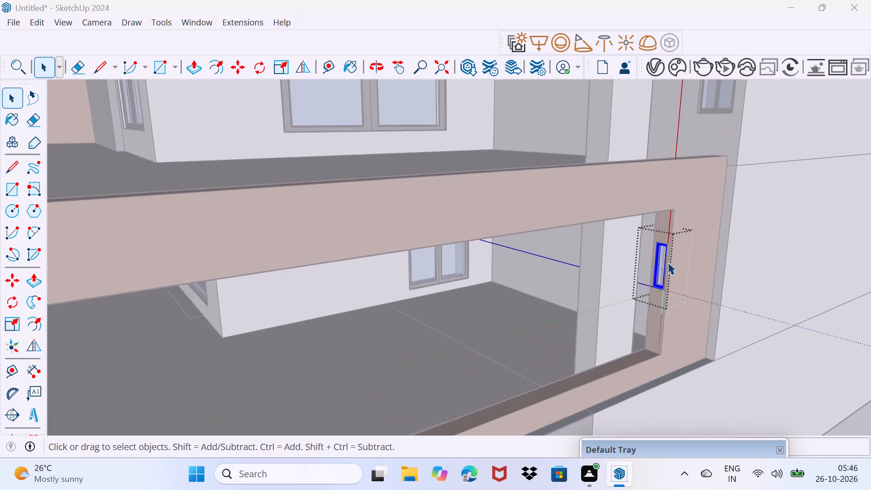
scroll(668, 262, "down", 12)
triple_click(304, 312)
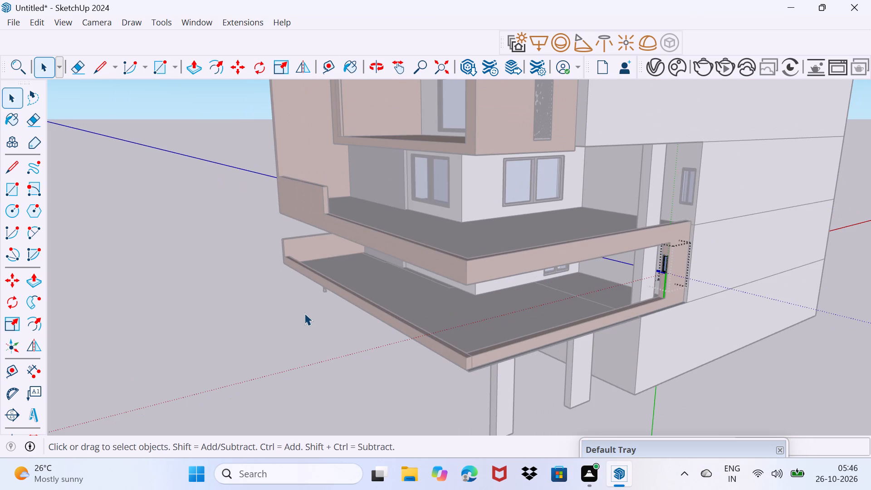
triple_click(304, 313)
Stretch the ground-floor front window's height up to the top edge of its wall opening.
middle_click_drag(300, 332, 412, 253)
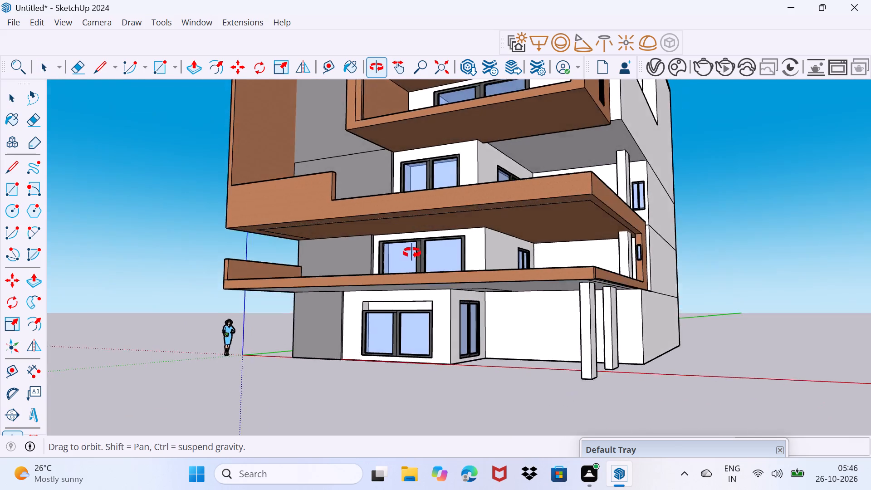
middle_click_drag(412, 253, 267, 165)
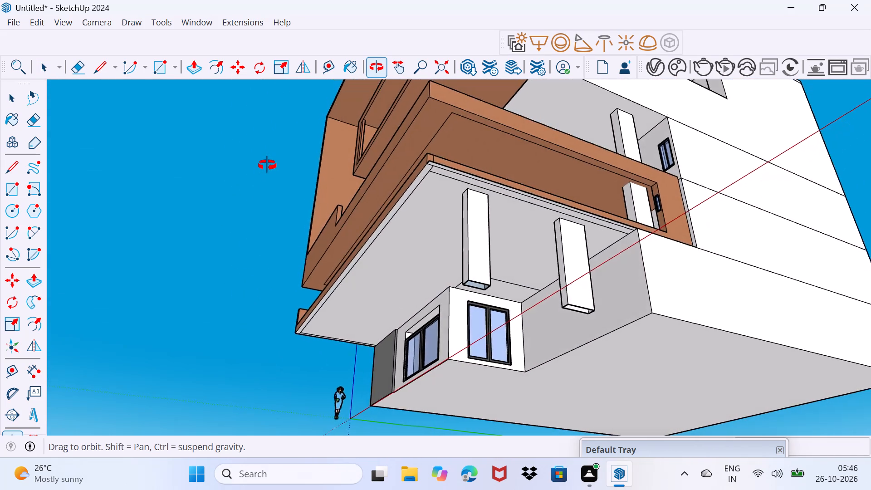
middle_click_drag(267, 165, 212, 180)
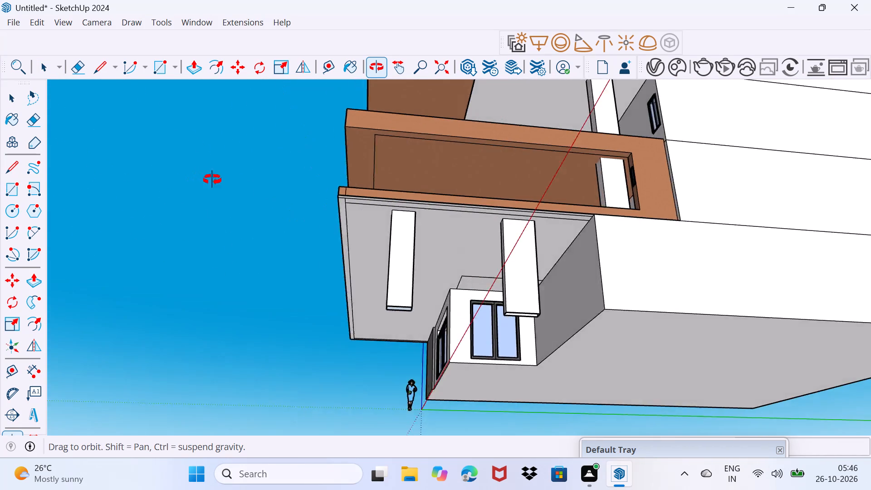
middle_click_drag(212, 180, 568, 242)
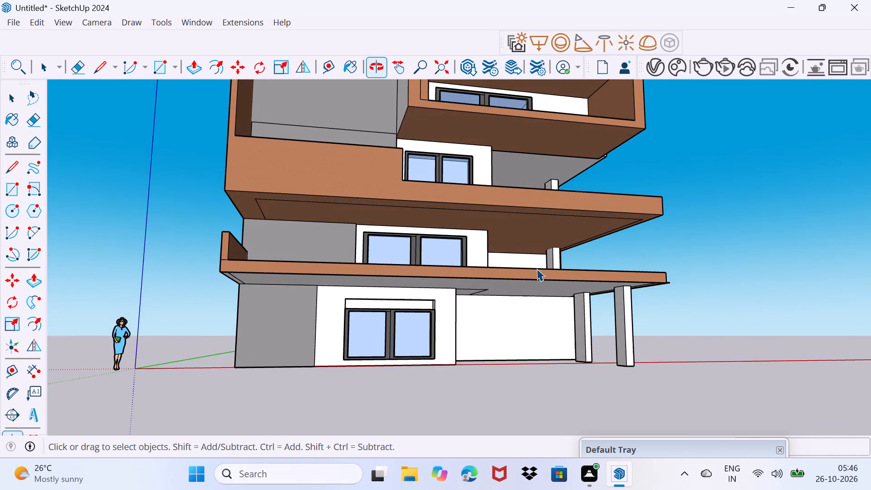
scroll(389, 313, "up", 3)
left_click(389, 313)
scroll(389, 309, "up", 3)
key("s")
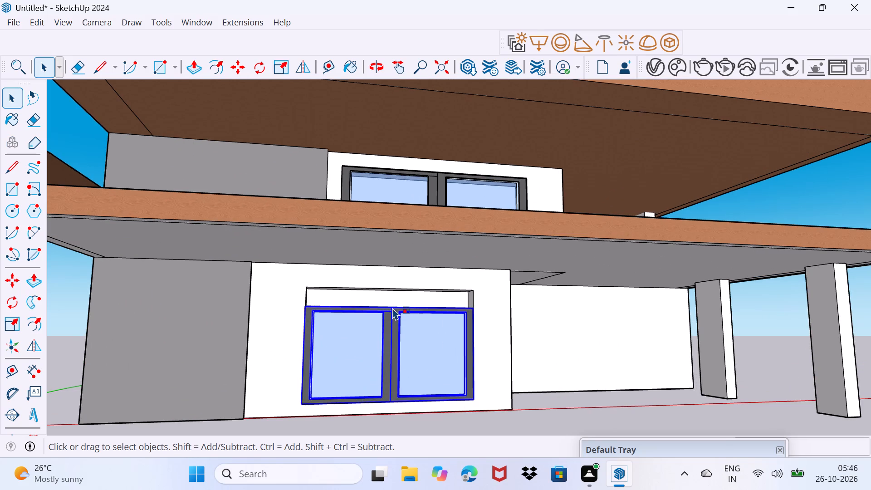
scroll(399, 301, "up", 8)
middle_click_drag(387, 304, 391, 314)
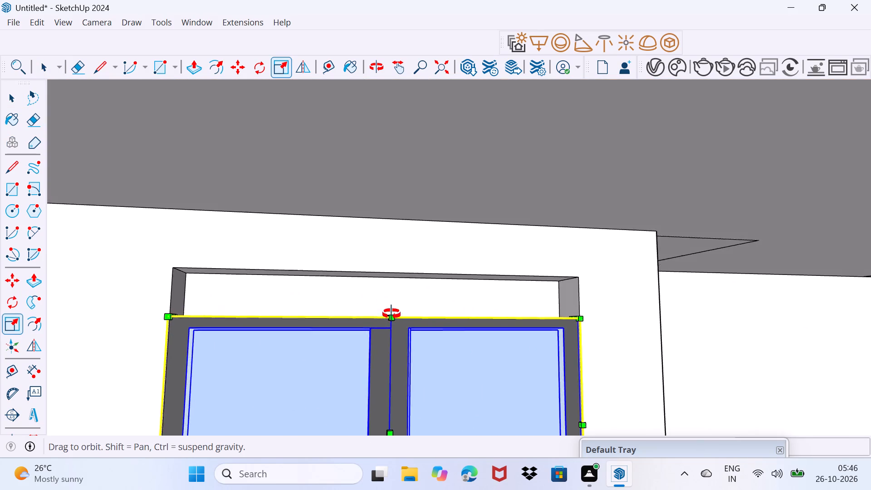
middle_click_drag(391, 314, 421, 332)
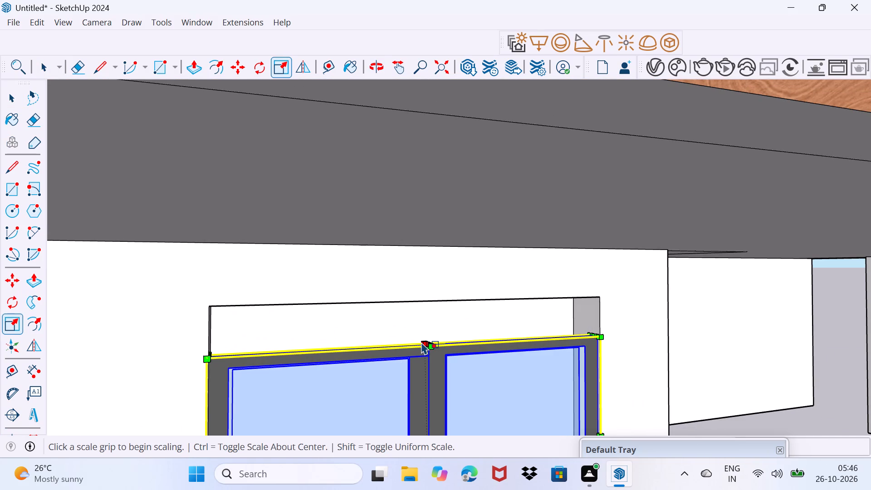
left_click(424, 342)
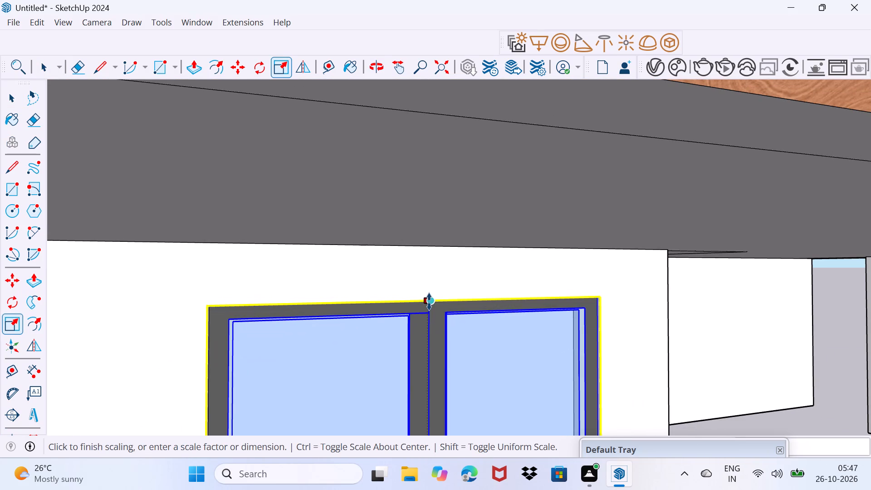
left_click(429, 302)
key("space")
left_click_drag(407, 340, 418, 311)
Copy the two-pane window beneath the brown framed balcony to the lower corner of the top-floor wall opening.
scroll(424, 279, "down", 9)
scroll(505, 336, "down", 2)
middle_click_drag(582, 376, 366, 391)
scroll(366, 391, "down", 8)
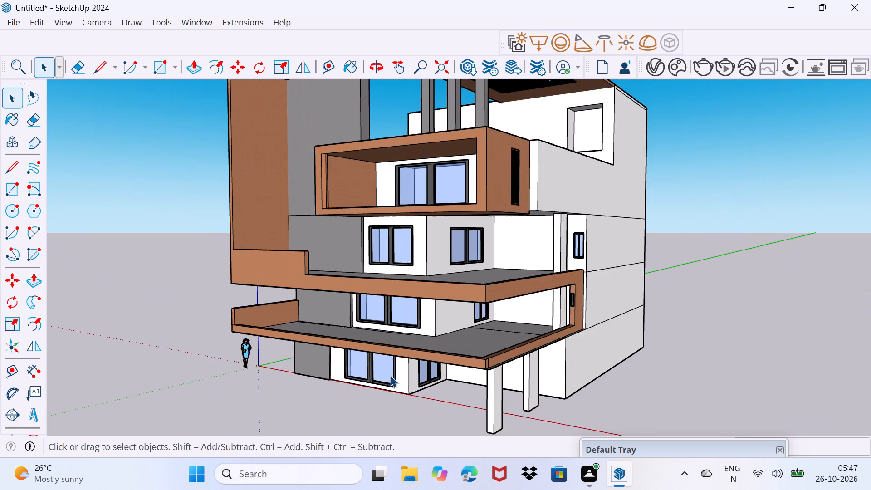
scroll(390, 375, "down", 2)
middle_click_drag(563, 349, 592, 352)
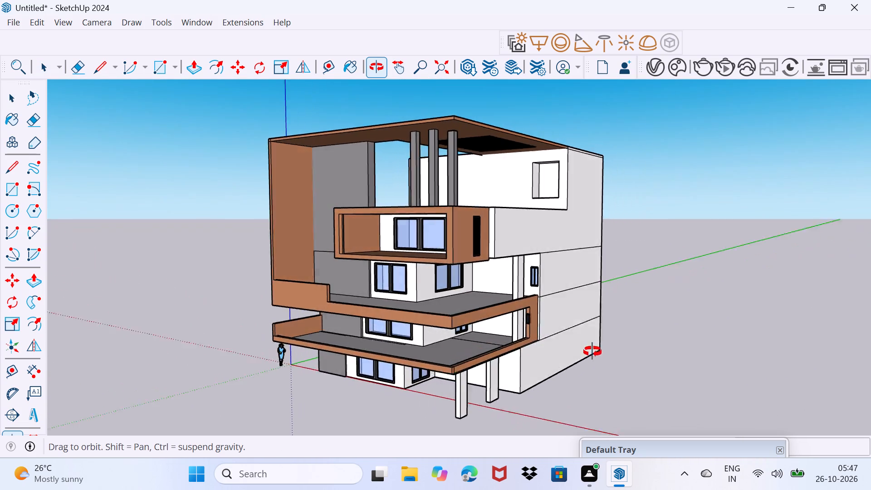
middle_click_drag(592, 352, 635, 342)
scroll(429, 264, "up", 4)
scroll(404, 290, "up", 3)
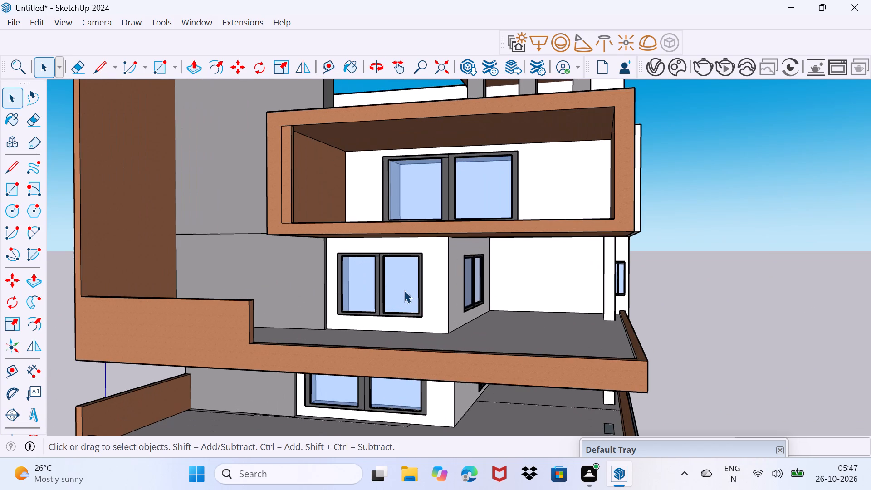
left_click(417, 307)
key("m")
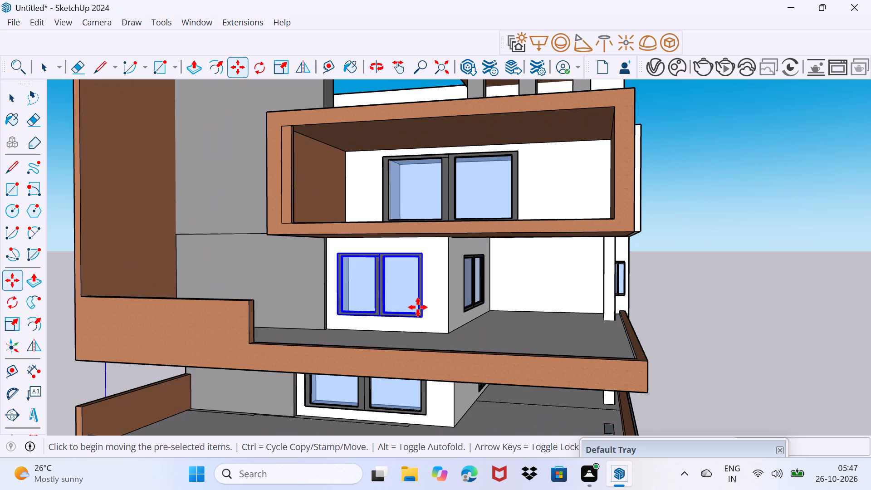
left_click(420, 316)
scroll(442, 303, "down", 4)
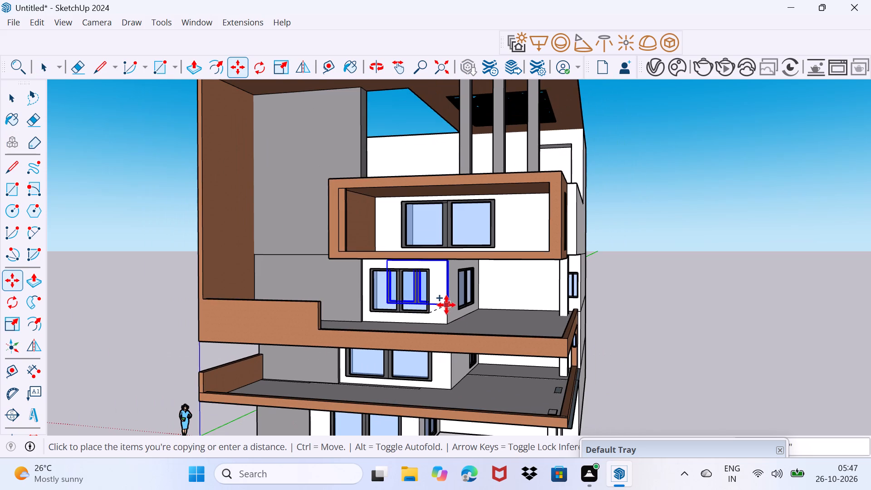
middle_click_drag(548, 210, 505, 310)
scroll(603, 182, "up", 1)
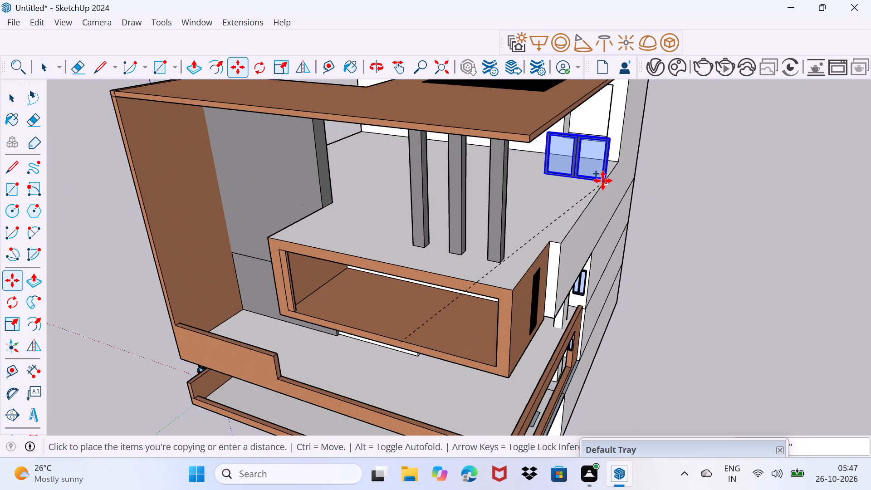
middle_click_drag(603, 181, 606, 149)
scroll(602, 137, "up", 9)
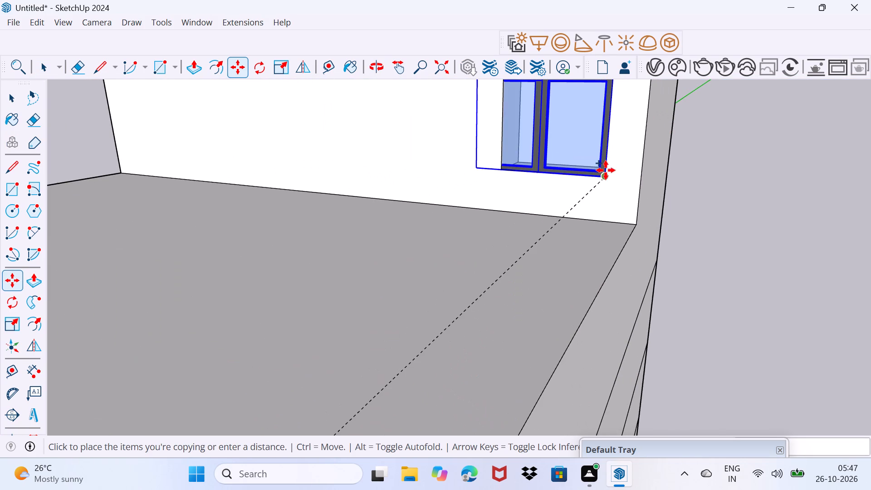
left_click(606, 170)
Scale the copied top-floor window's width down to the side edge of its wall opening.
key("s")
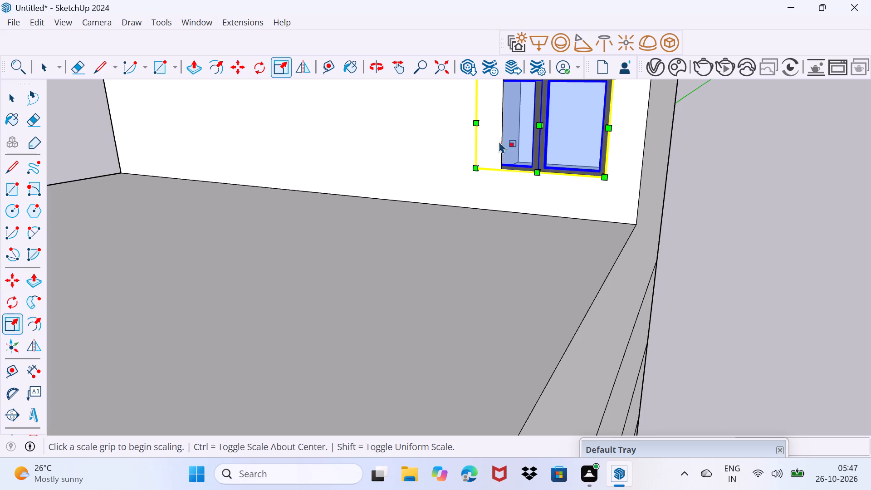
left_click(477, 122)
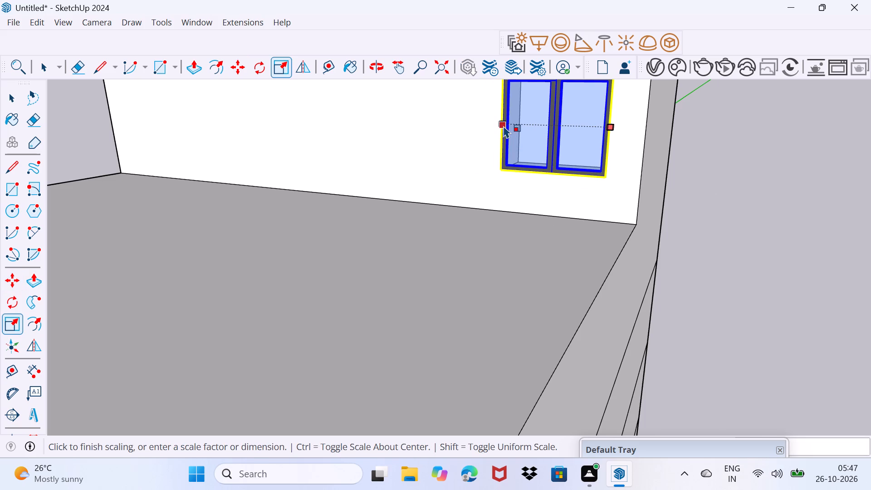
left_click(504, 126)
Stretch the top-floor window's height up to the top edge of its wall opening, and finish scaling.
middle_click_drag(504, 126, 472, 246, "shift")
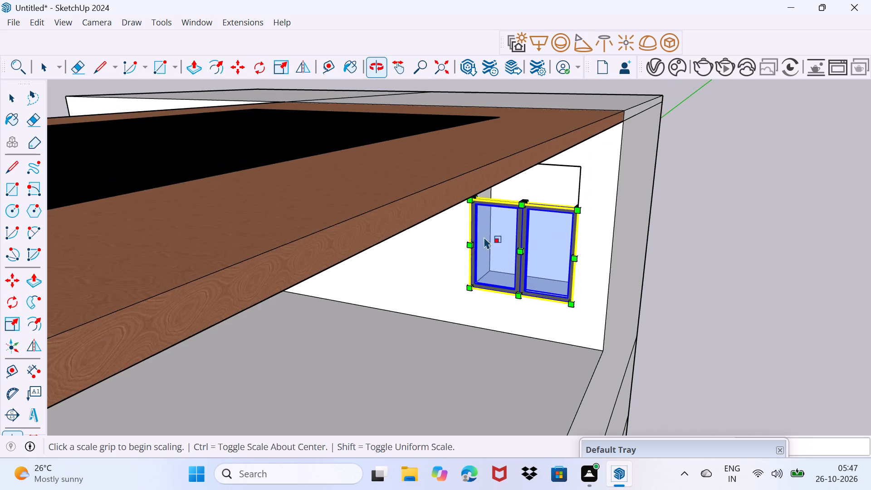
middle_click_drag(504, 233, 497, 201)
scroll(522, 182, "up", 6)
middle_click_drag(524, 191, 480, 210)
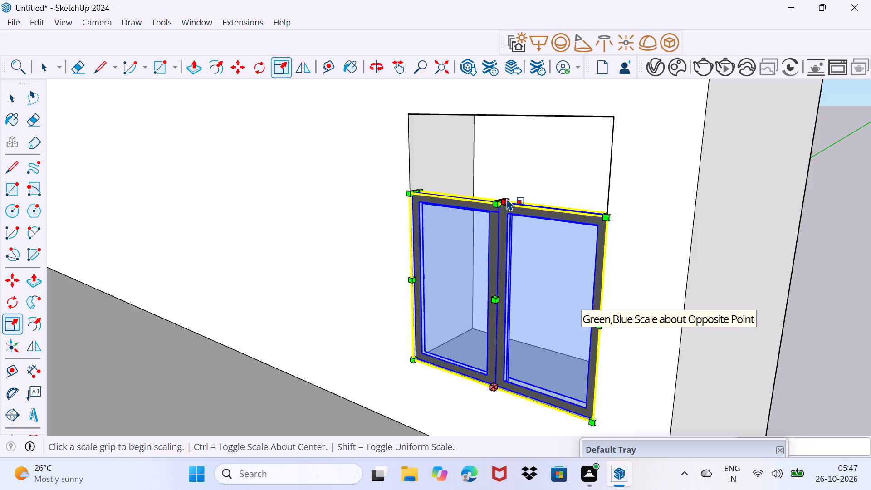
left_click(507, 198)
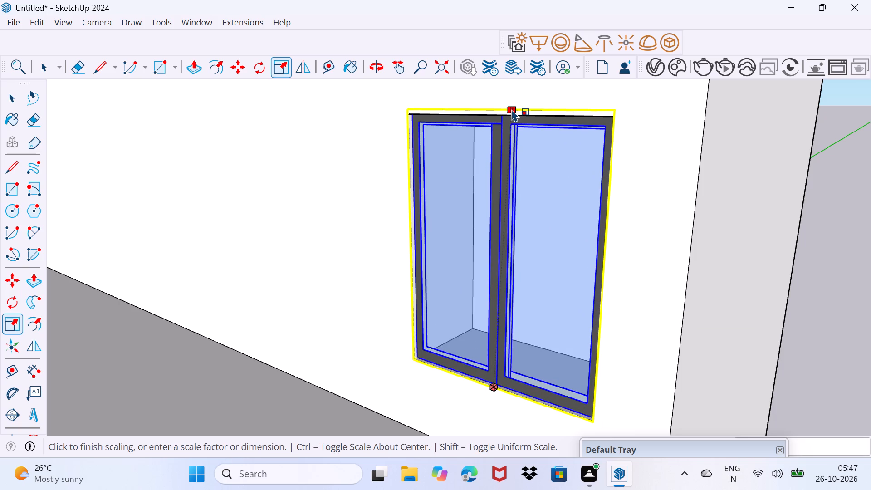
left_click(512, 114)
key("space")
left_click_drag(387, 162, 388, 160)
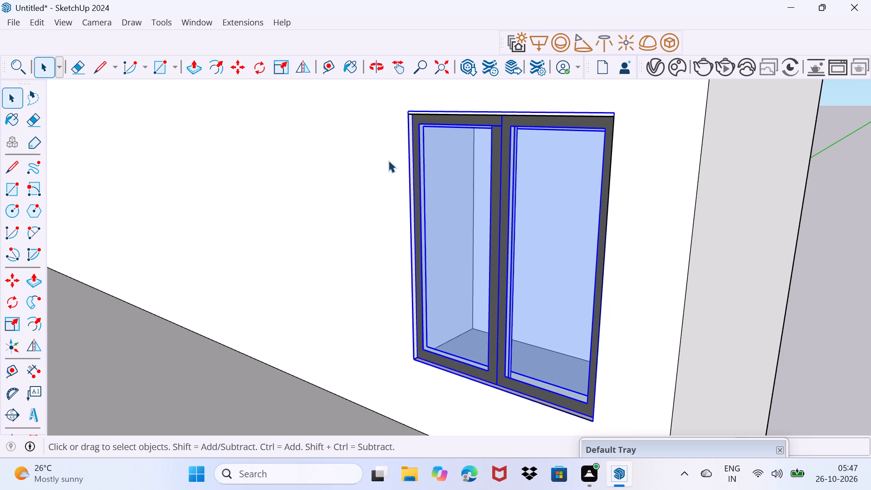
left_click_drag(388, 160, 398, 144)
Draw a vertical 50' by 6" rotated rectangle down from the full bottom edge of the house's rear wall.
scroll(395, 152, "down", 20)
scroll(395, 152, "down", 2)
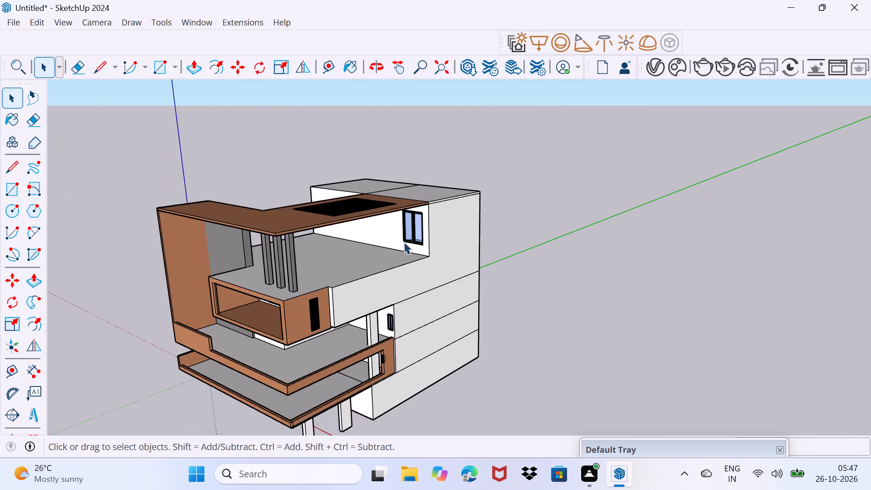
middle_click_drag(390, 286, 514, 227)
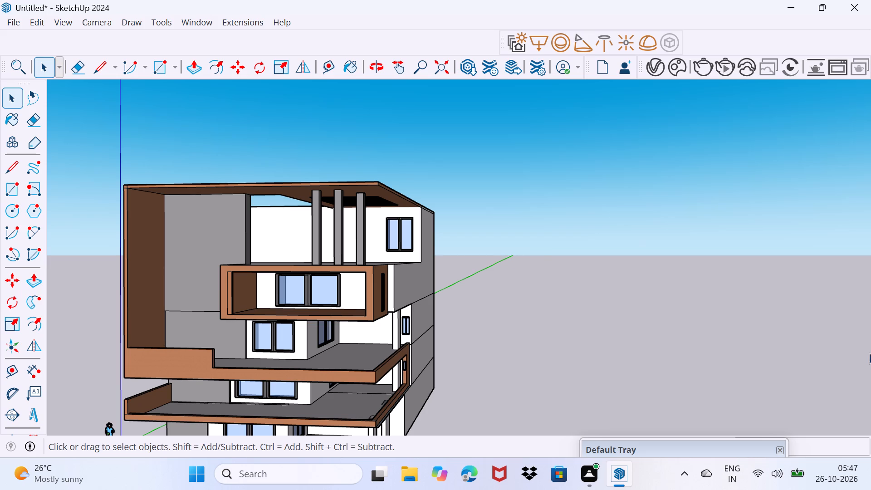
scroll(357, 324, "down", 4)
middle_click_drag(381, 329, 333, 334)
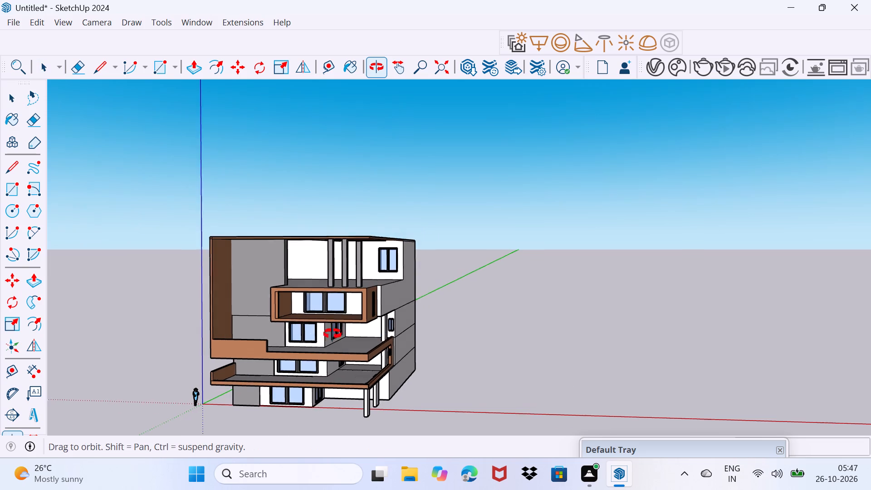
middle_click_drag(333, 334, 127, 286)
middle_click_drag(615, 328, 222, 258)
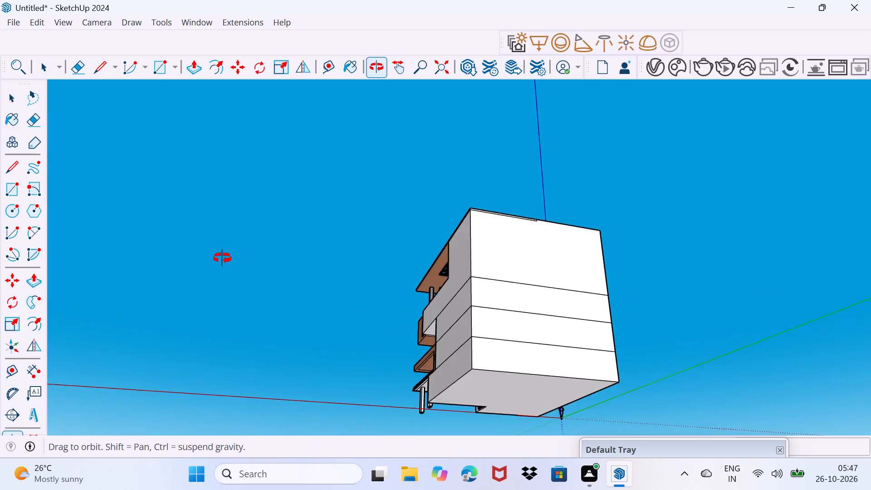
middle_click_drag(222, 258, 173, 267)
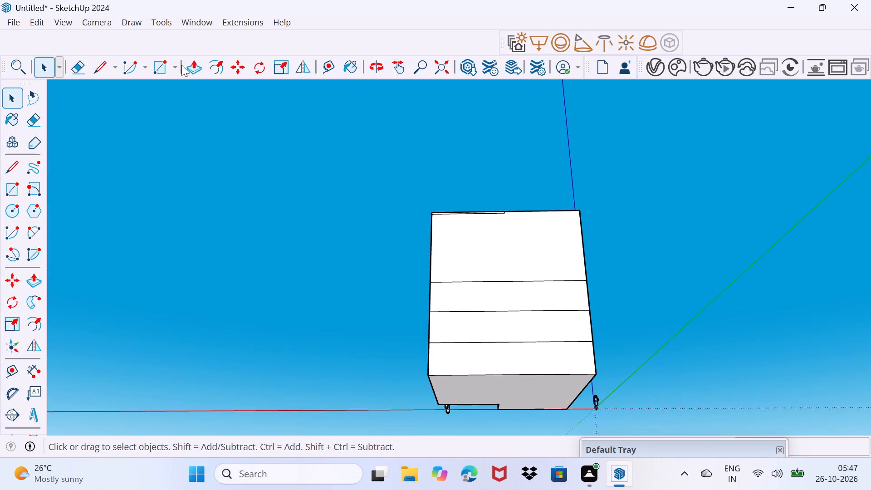
left_click(38, 180)
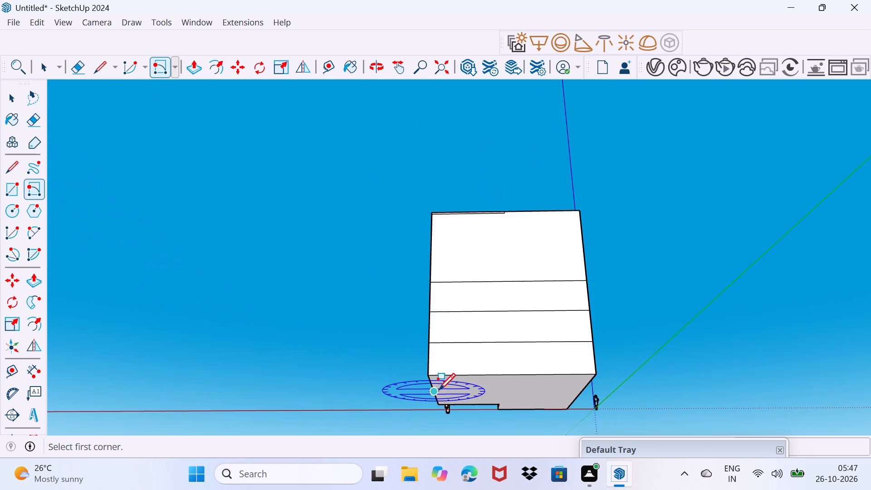
left_click_drag(428, 384, 440, 385)
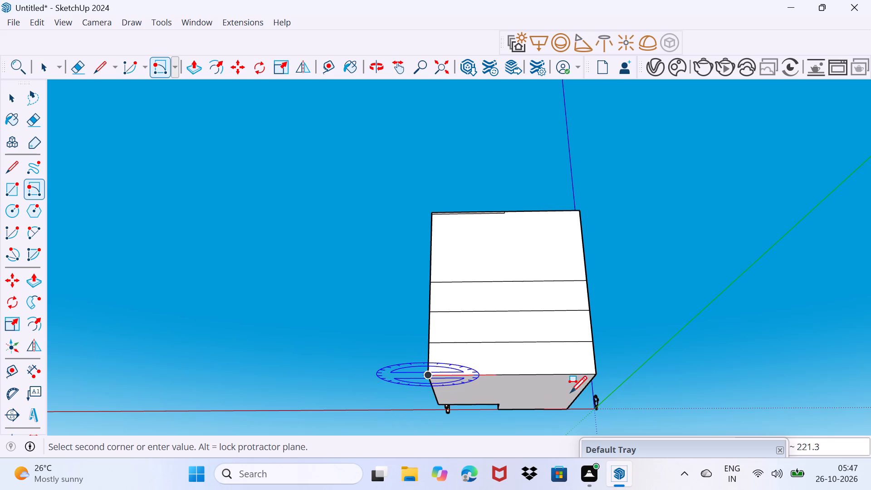
left_click(593, 376)
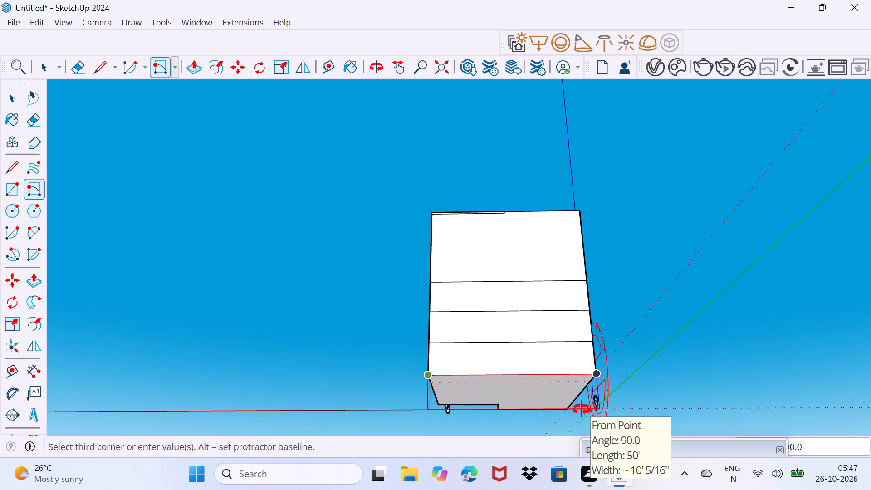
middle_click_drag(582, 410, 206, 448)
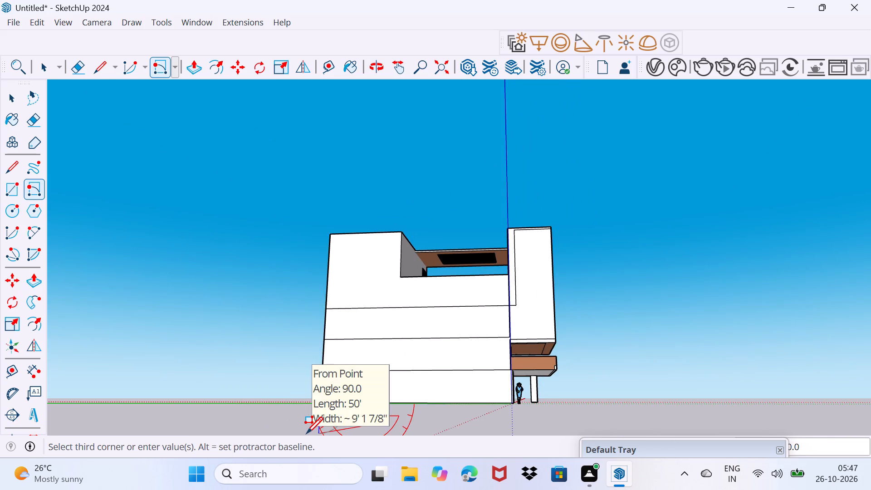
key("6")
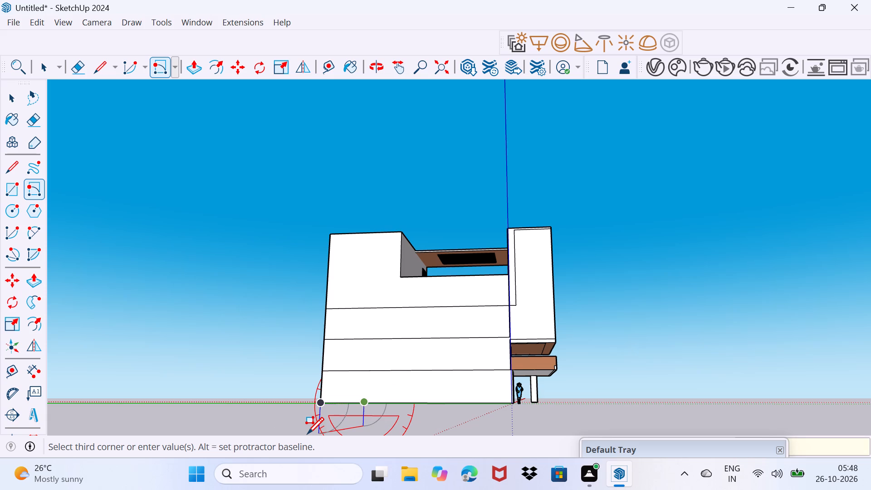
key("shift+quotedbl")
key("Return")
key("space")
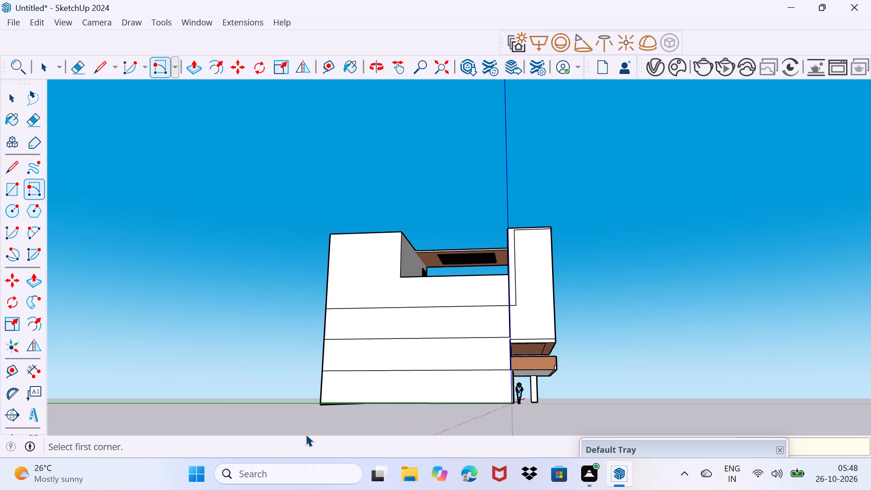
Push/Pull the 6" rear strip under the whole house and out past the front balconies to form a base slab.
scroll(367, 464, "up", 3)
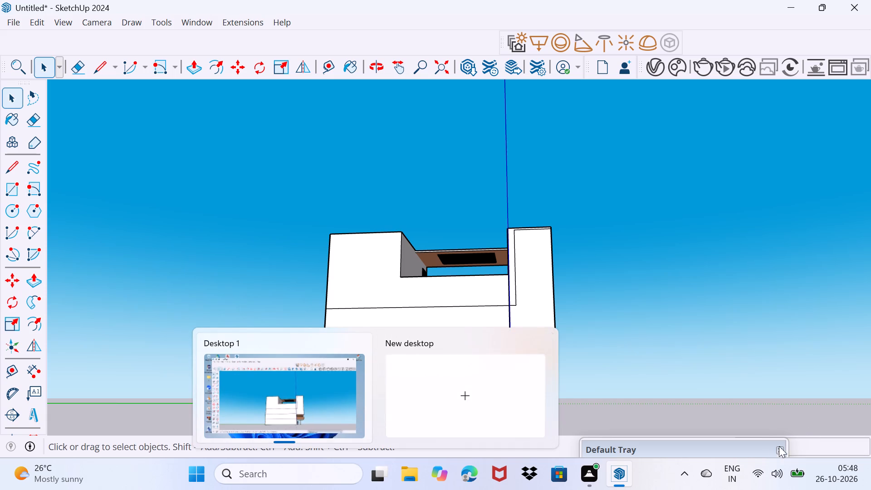
scroll(511, 404, "up", 2)
middle_click_drag(521, 394, 468, 349)
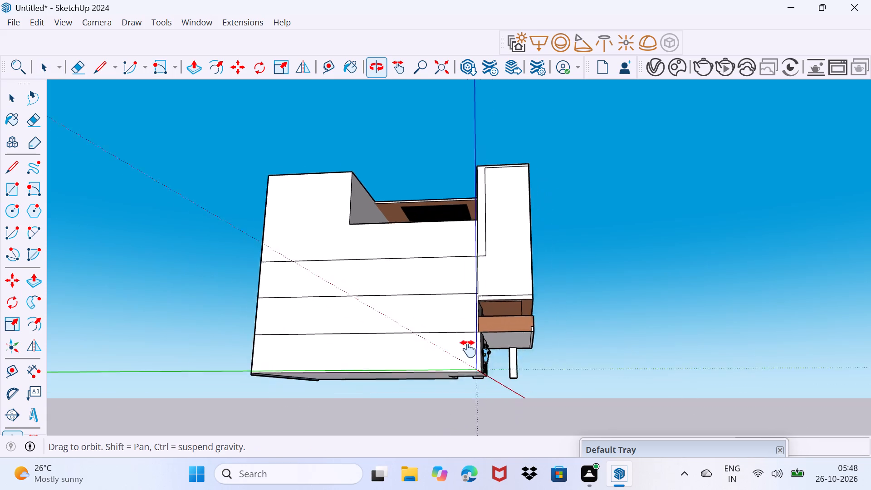
middle_click_drag(468, 349, 312, 283)
scroll(107, 341, "up", 5)
scroll(143, 326, "up", 13)
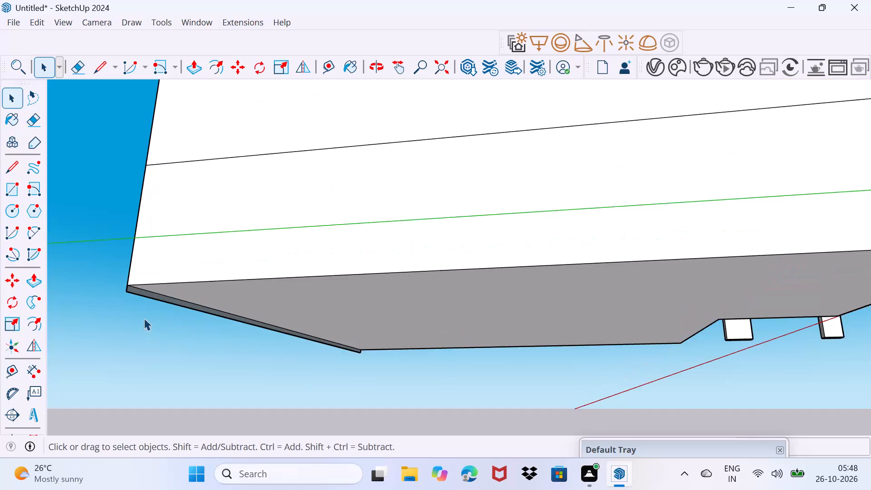
scroll(144, 318, "up", 3)
left_click(137, 271)
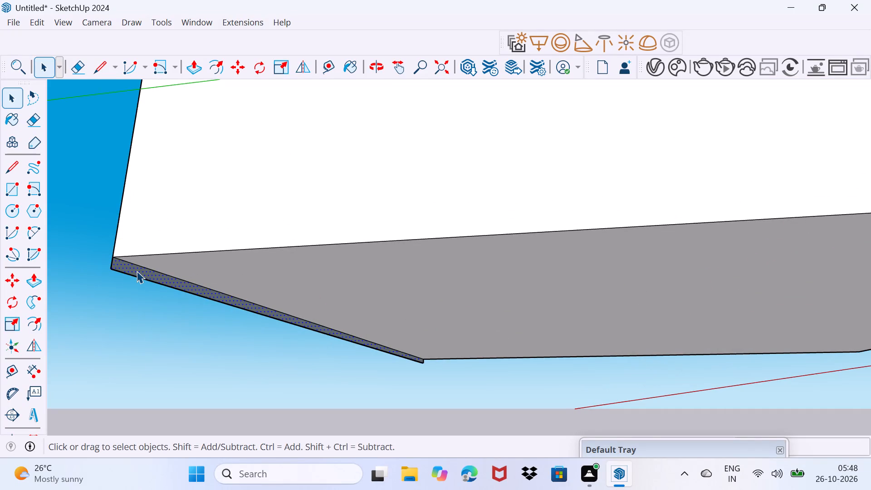
key("p")
left_click(137, 271)
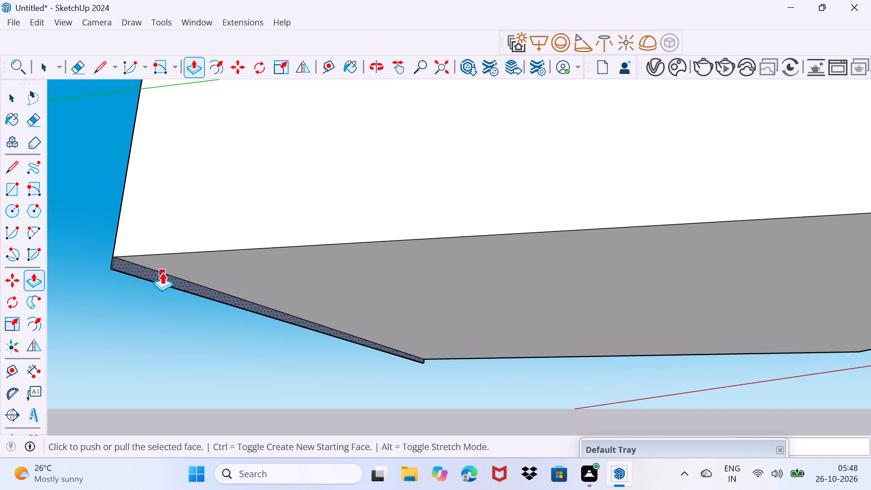
left_click_drag(162, 272, 467, 288)
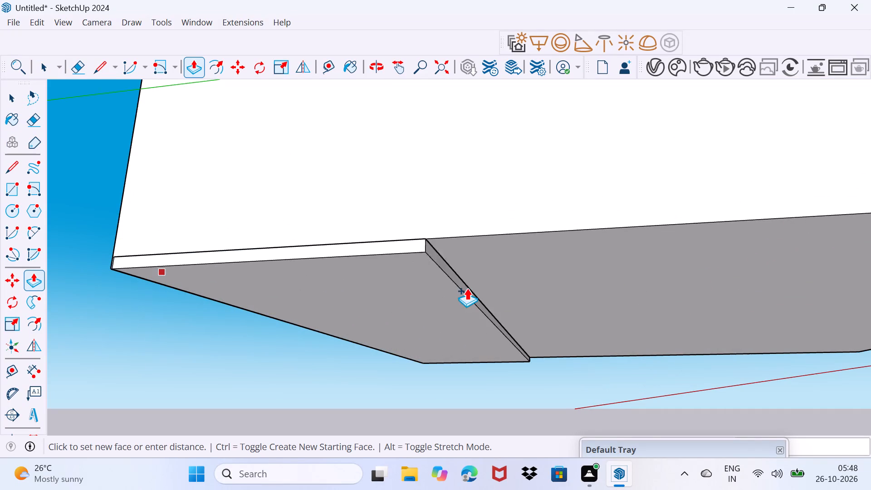
left_click_drag(467, 288, 480, 301)
scroll(470, 299, "down", 10)
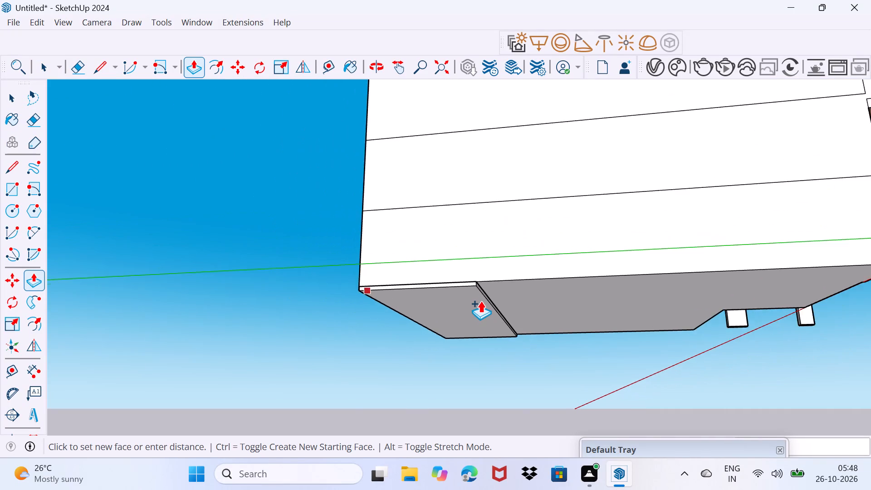
left_click_drag(480, 301, 816, 344)
scroll(480, 301, "down", 5)
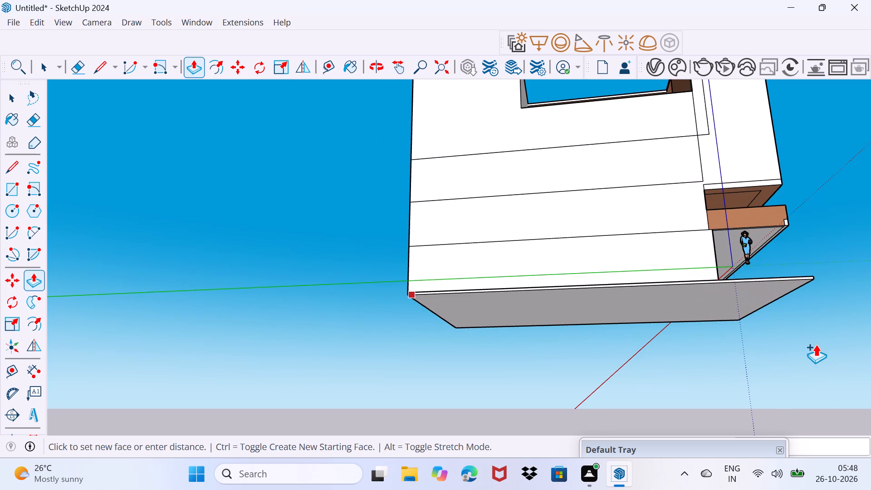
left_click_drag(816, 344, 726, 352)
middle_click_drag(817, 343, 608, 354, "shift")
left_click(726, 352)
key("space")
left_click_drag(720, 355, 722, 345)
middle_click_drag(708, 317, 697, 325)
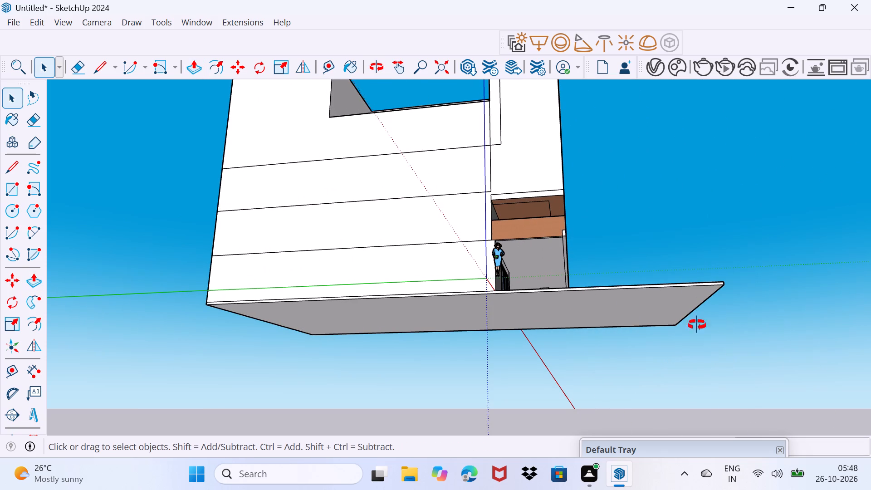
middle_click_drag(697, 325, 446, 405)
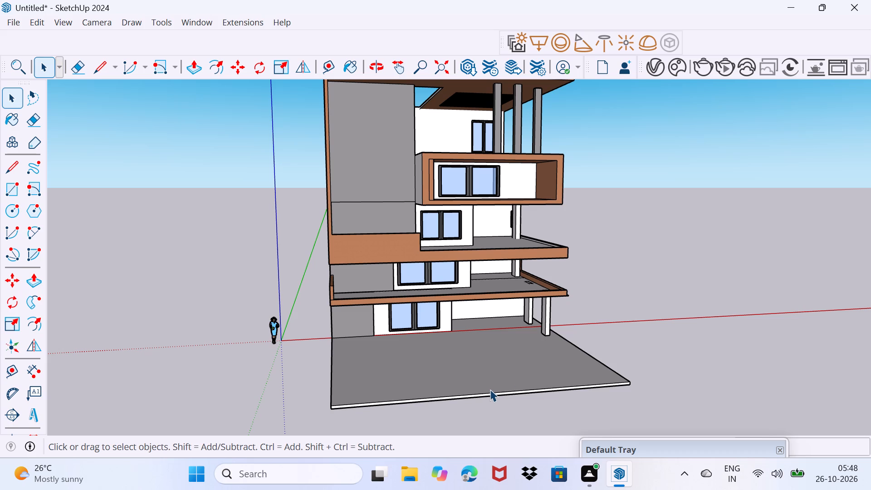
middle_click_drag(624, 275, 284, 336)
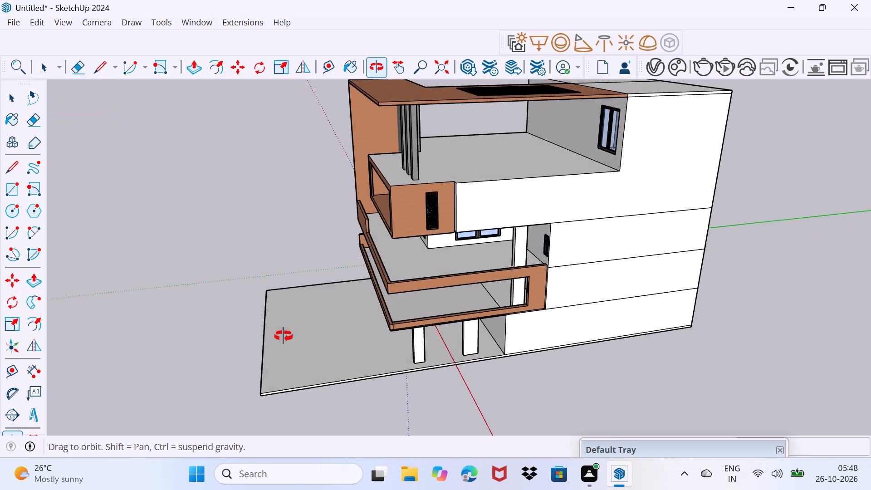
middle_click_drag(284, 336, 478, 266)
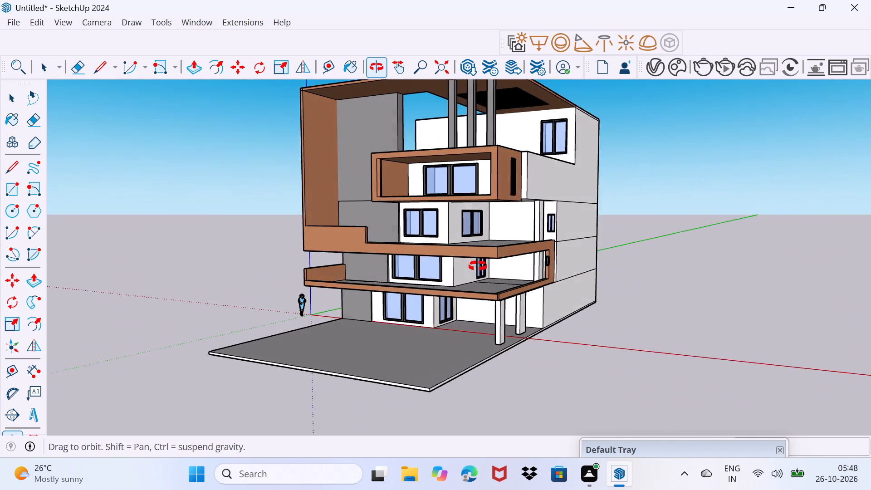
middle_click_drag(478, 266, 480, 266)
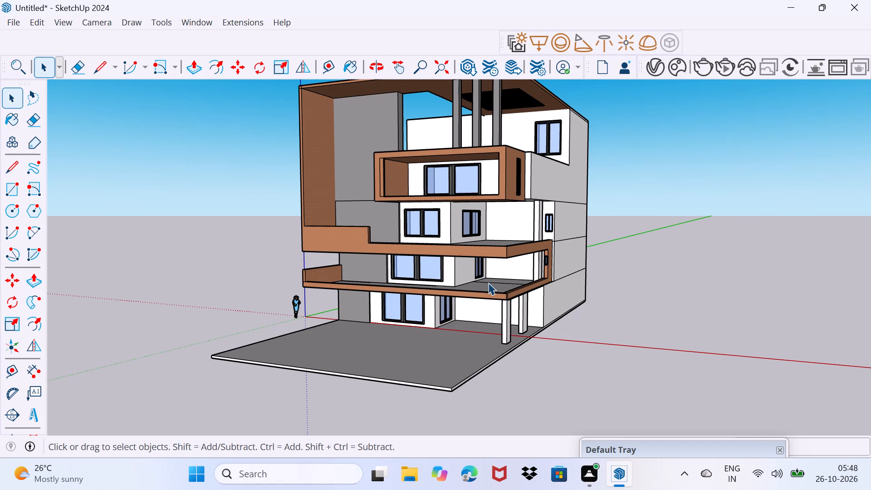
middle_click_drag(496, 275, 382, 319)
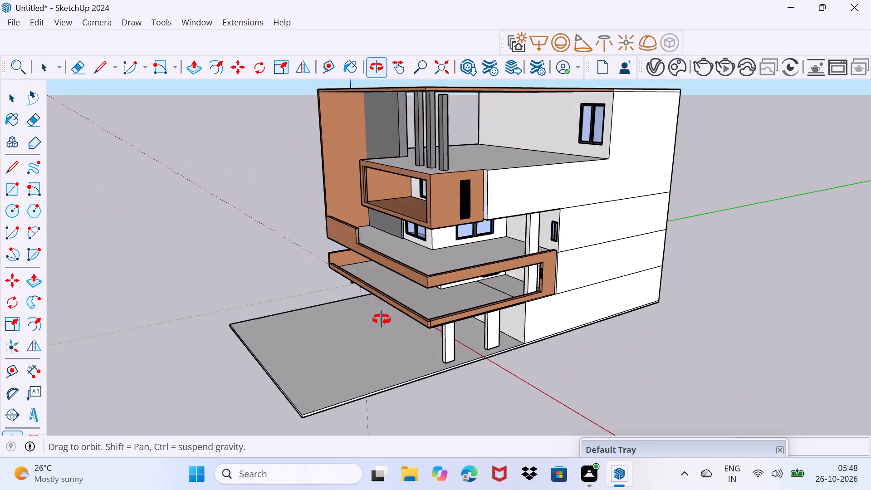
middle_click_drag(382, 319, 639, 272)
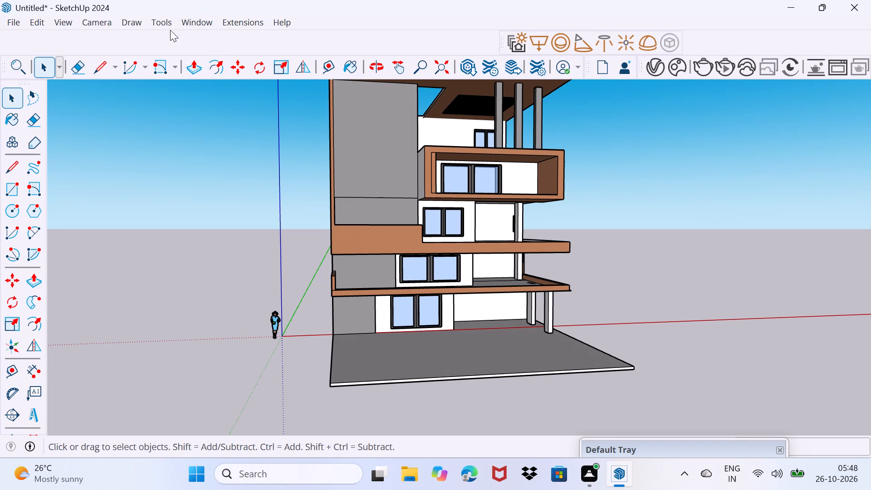
Search 3D Warehouse models for "railing glass".
left_click(200, 19)
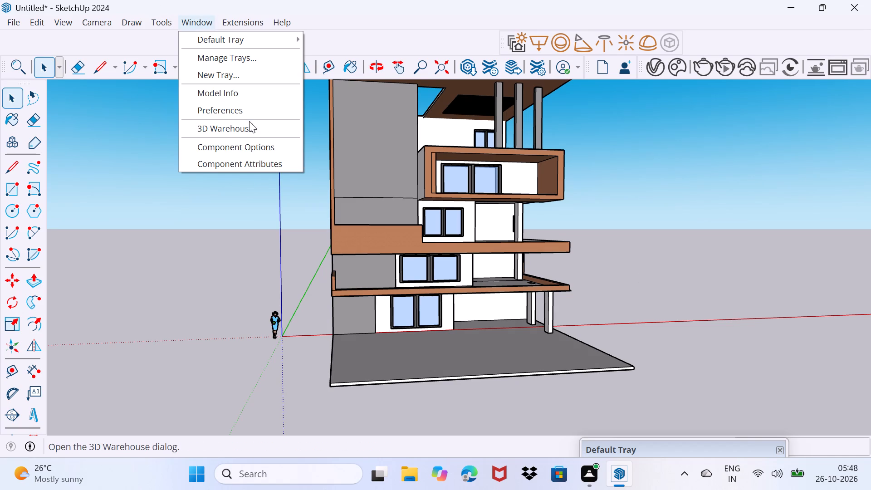
left_click(246, 126)
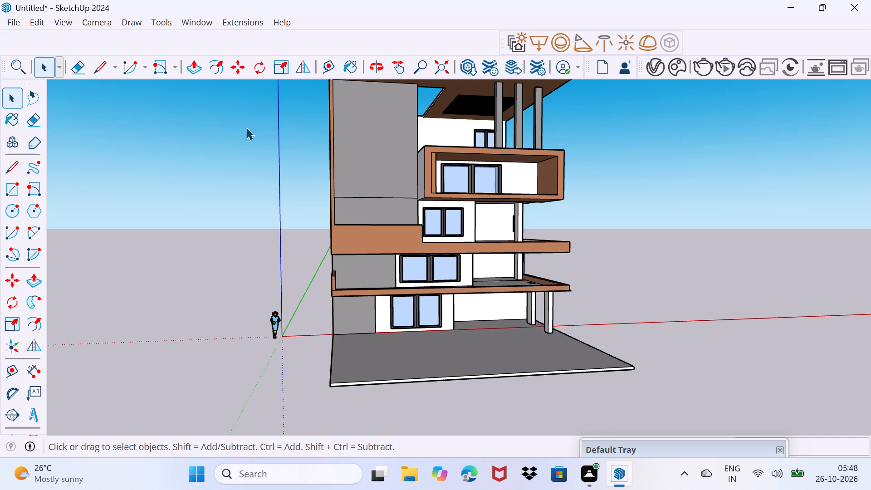
middle_click_drag(518, 233, 267, 248)
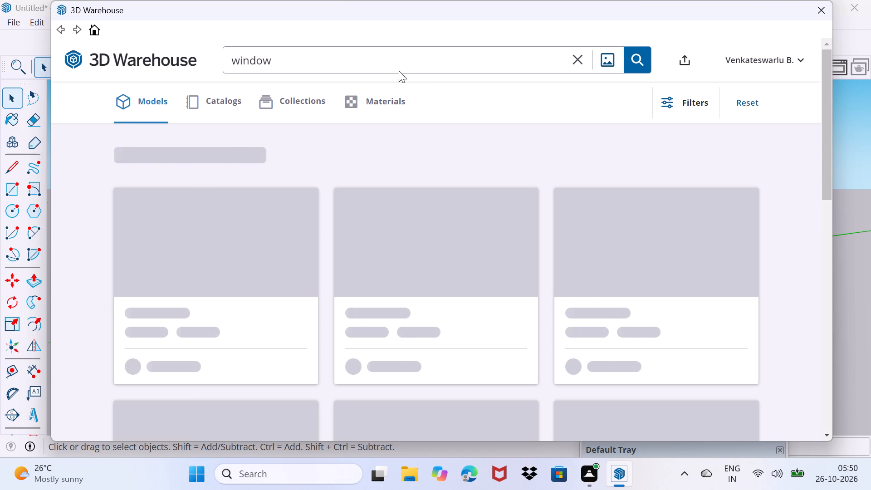
left_click(379, 46)
left_click(377, 57)
key("BackSpace")
key("BackSpace")
key("BackSpace")
key("BackSpace")
key("BackSpace")
key("BackSpace")
key("BackSpace")
key("BackSpace")
key("BackSpace")
key("BackSpace")
key("BackSpace")
key("BackSpace")
key("BackSpace")
key("BackSpace")
key("BackSpace")
key("BackSpace")
key("BackSpace")
key("BackSpace")
key("BackSpace")
key("BackSpace")
key("BackSpace")
key("BackSpace")
key("BackSpace")
type("ra")
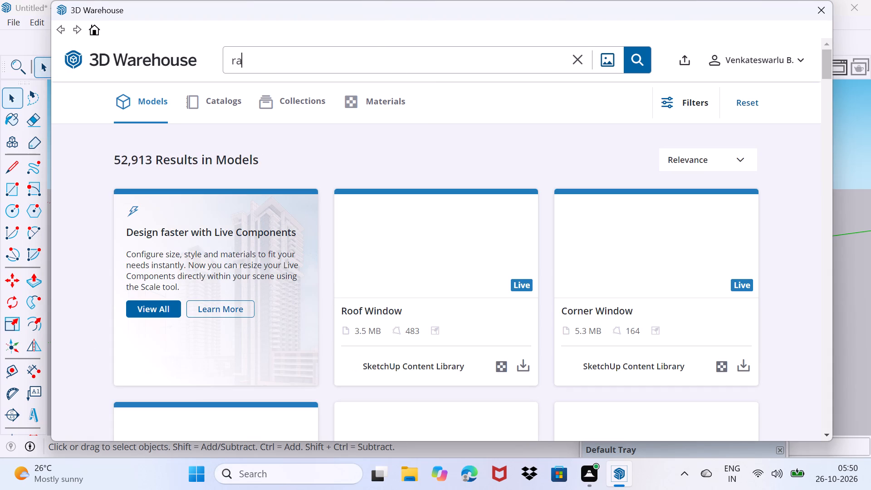
type("iling")
key("space")
type("glass")
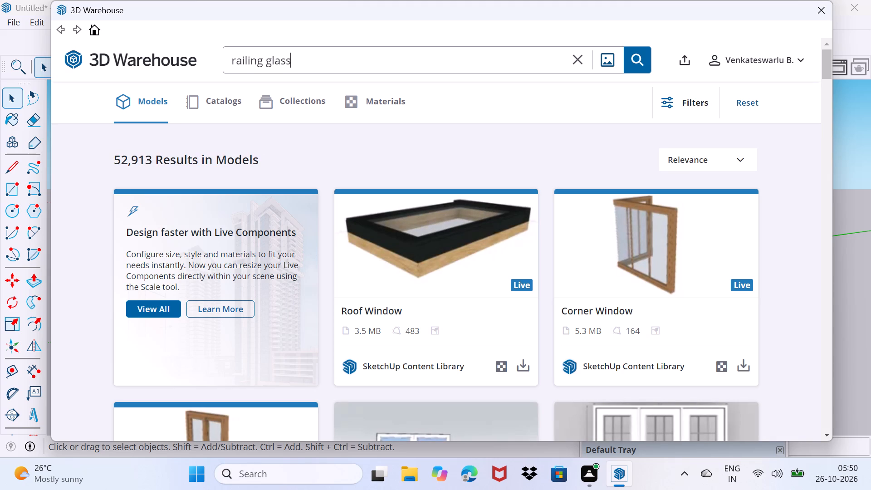
key("Return")
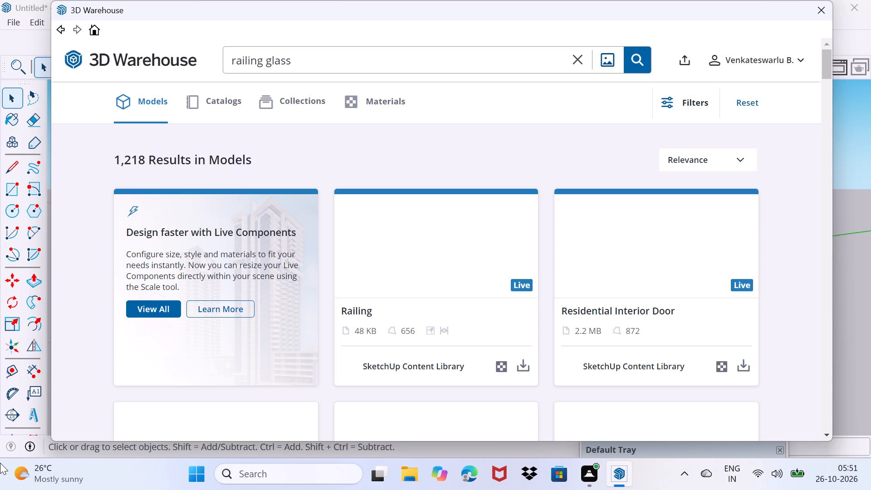
Browse the glass railing results and download the "GLASS-RAIL -BALCONY" component directly into the house model.
left_click(0, 463)
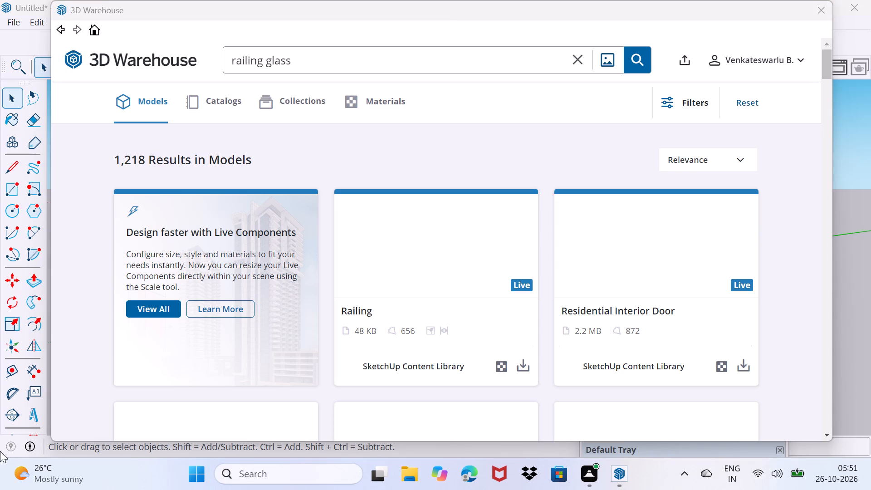
scroll(0, 348, "down", 1)
scroll(478, 331, "down", 1)
scroll(494, 253, "down", 4)
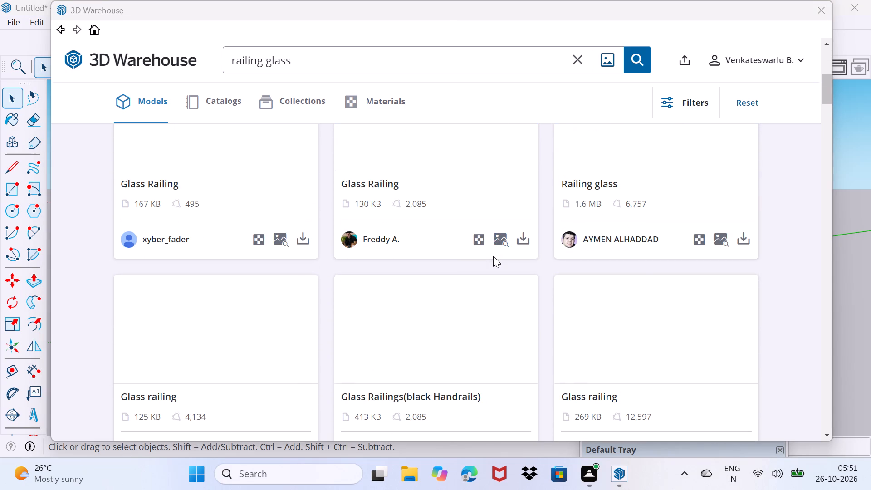
scroll(494, 255, "up", 7)
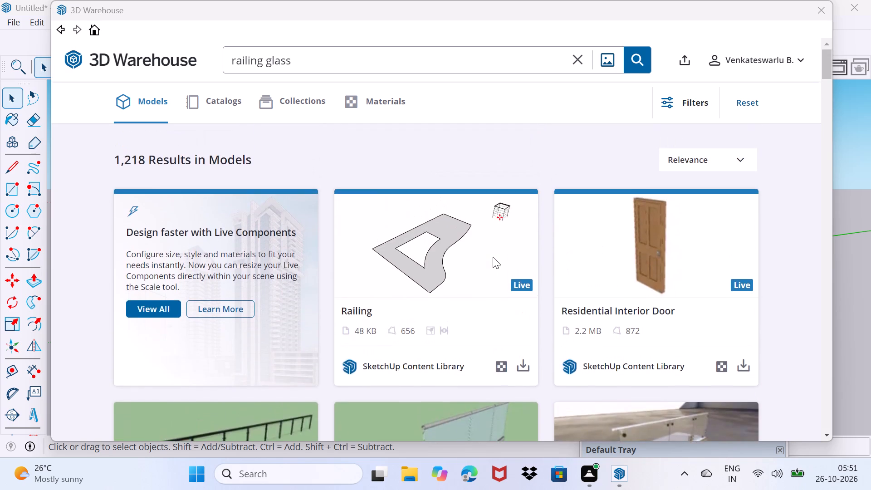
scroll(493, 257, "up", 1)
scroll(493, 257, "down", 12)
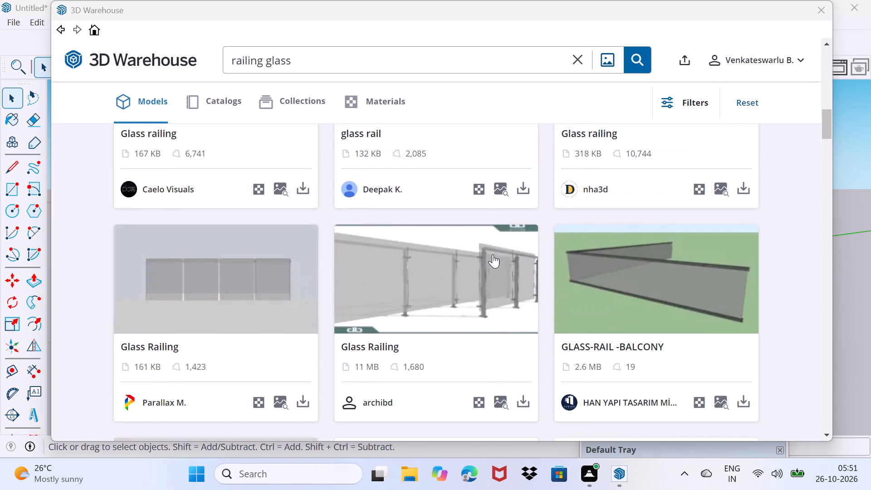
scroll(493, 254, "down", 3)
scroll(493, 254, "up", 3)
scroll(493, 254, "down", 3)
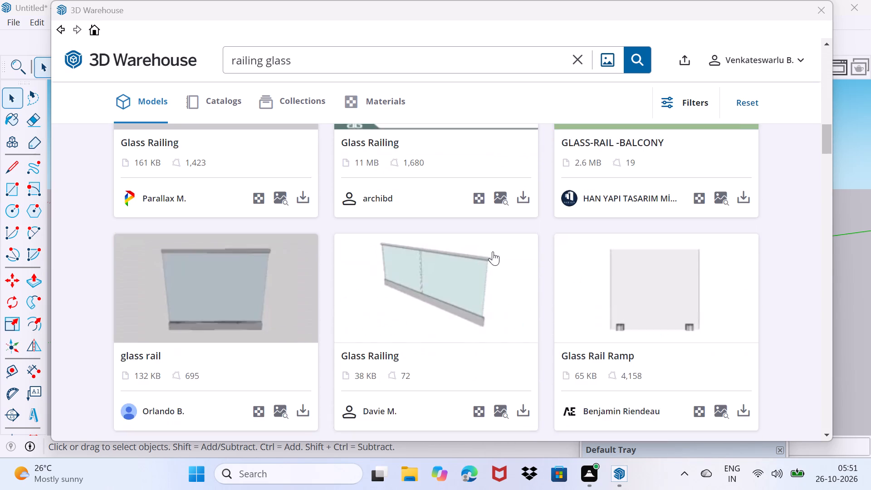
scroll(493, 251, "down", 11)
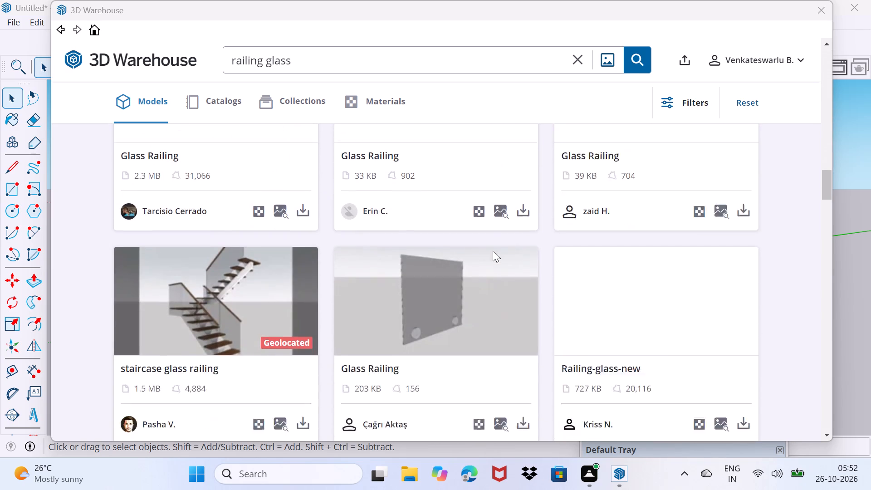
scroll(493, 250, "down", 6)
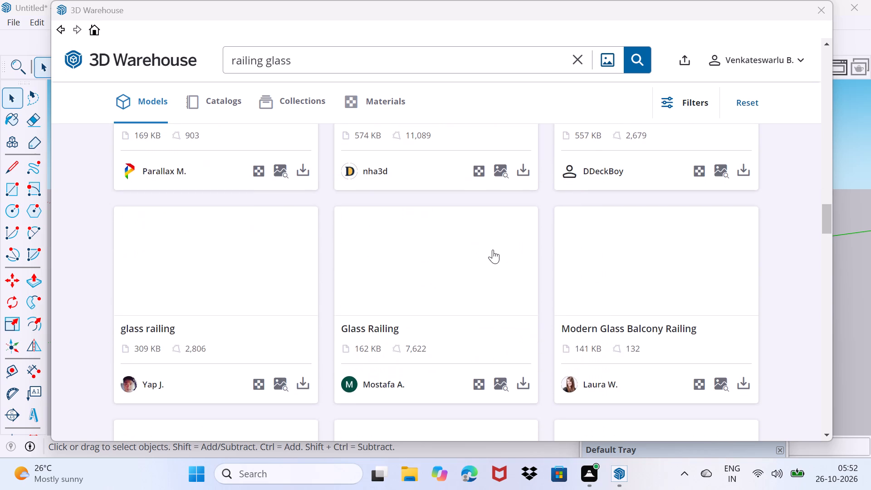
scroll(493, 250, "down", 3)
scroll(493, 250, "up", 12)
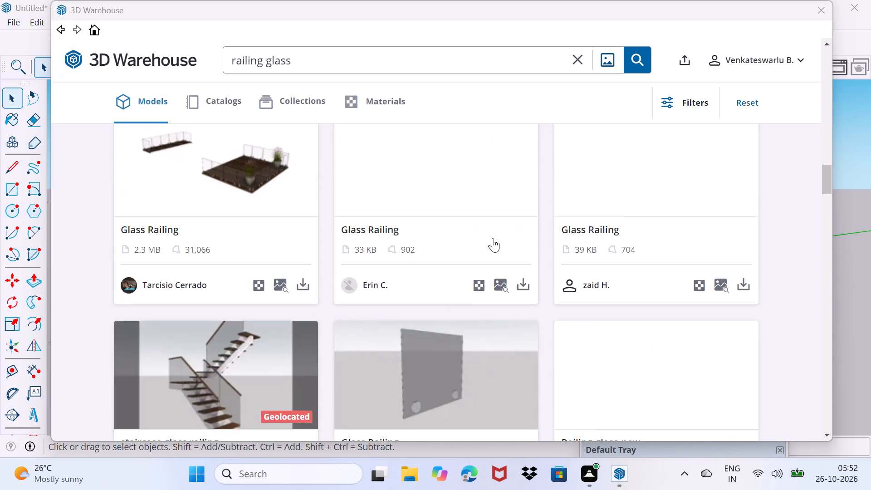
scroll(493, 238, "up", 5)
scroll(536, 202, "up", 3)
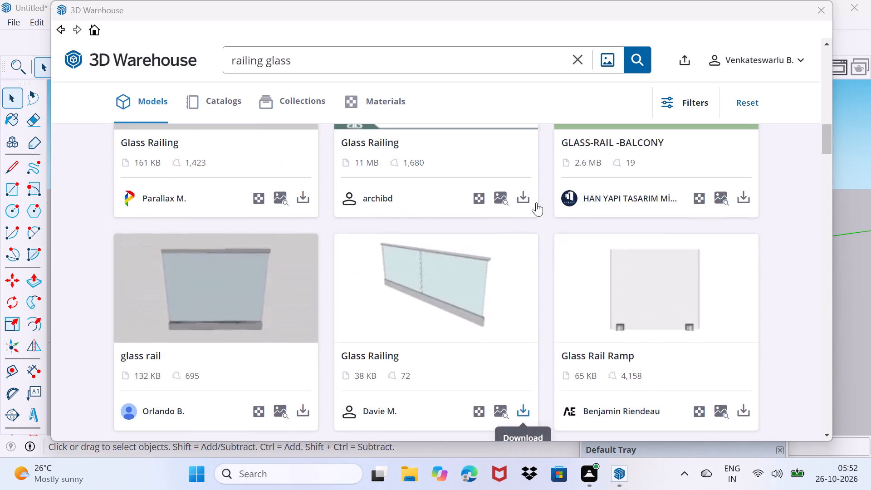
scroll(543, 204, "up", 10)
scroll(543, 204, "down", 1)
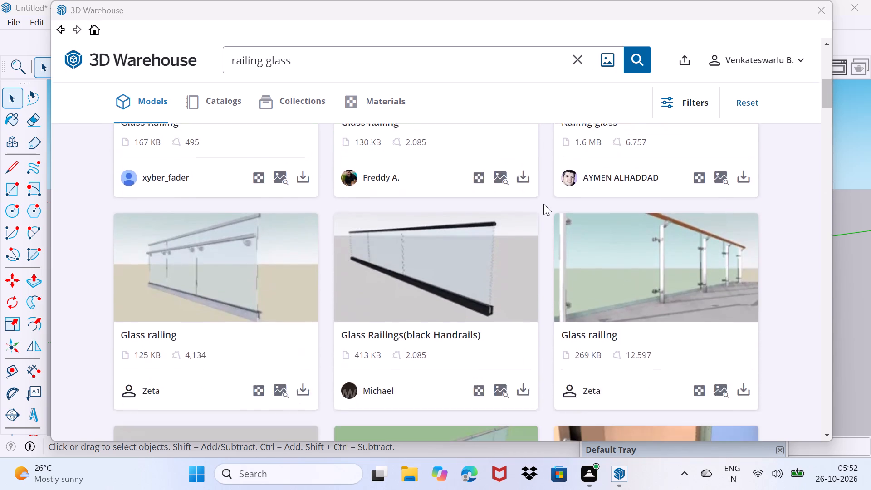
scroll(543, 204, "down", 1)
scroll(543, 204, "up", 6)
scroll(543, 203, "down", 6)
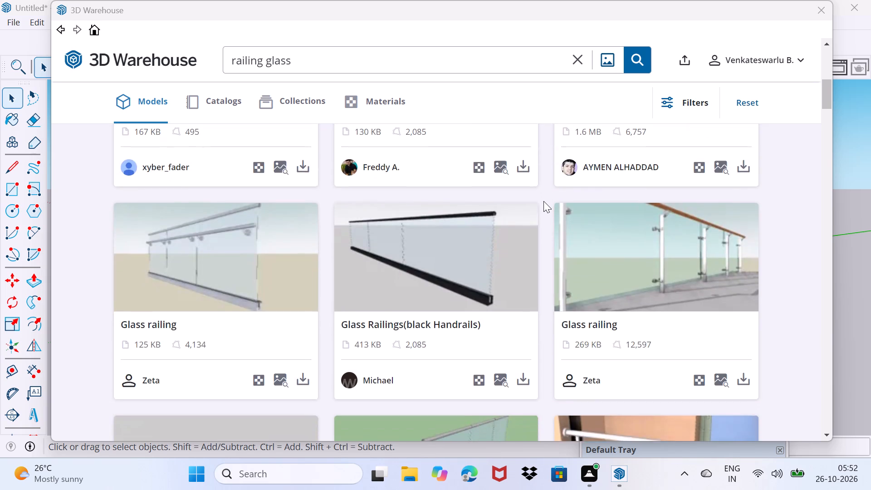
scroll(543, 201, "down", 7)
left_click(748, 267)
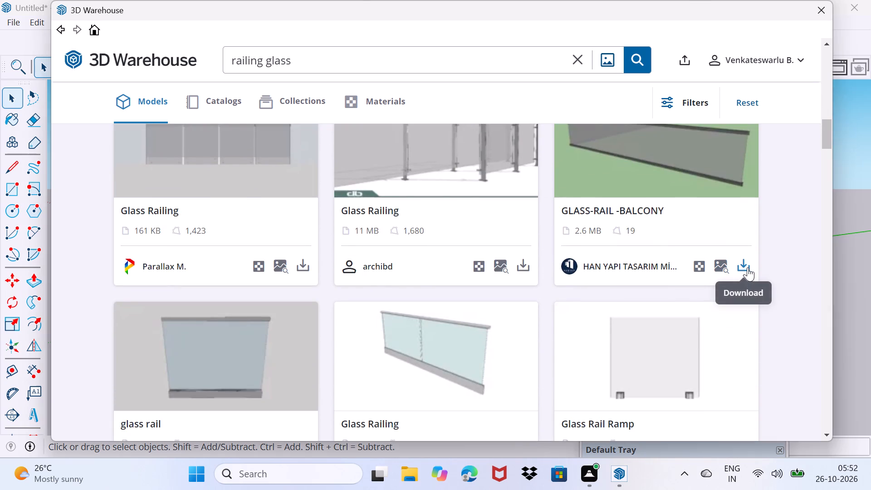
left_click(392, 239)
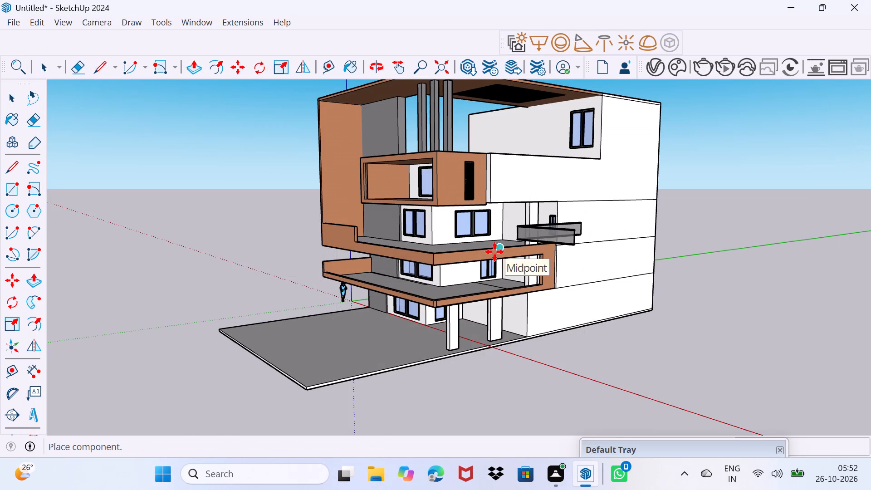
Place the glass balcony railing component on the front part of the base slab, ahead of the house.
scroll(435, 300, "up", 4)
scroll(387, 280, "up", 4)
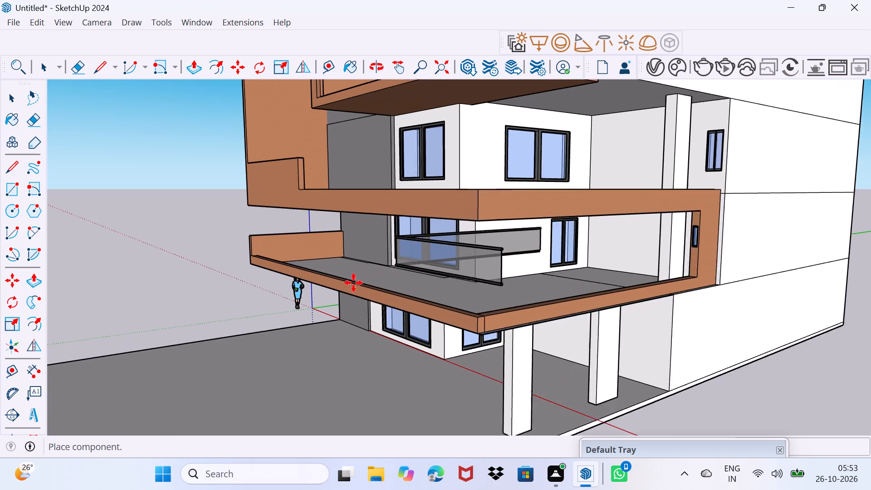
scroll(353, 283, "up", 1)
scroll(69, 404, "down", 5)
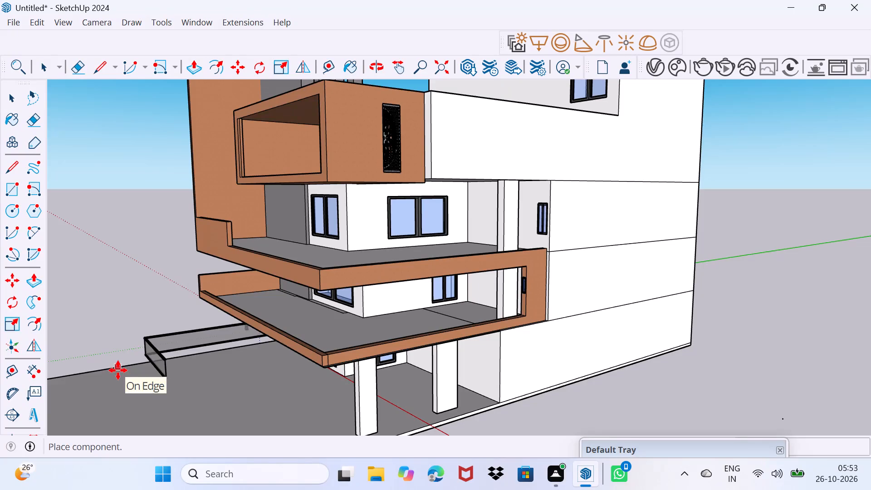
scroll(58, 381, "down", 2)
middle_click_drag(136, 402, 170, 253, "shift")
left_click(90, 264)
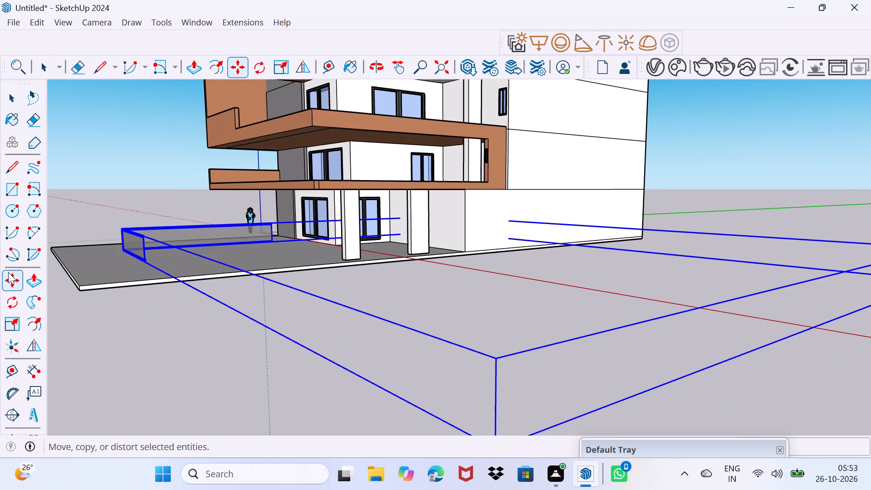
Rotate the glass railing a quarter turn on the slab so its sides line up with the balcony's front and side edges.
left_click(8, 295)
middle_click_drag(94, 327, 300, 339)
middle_click_drag(239, 320, 274, 353)
left_click(269, 390)
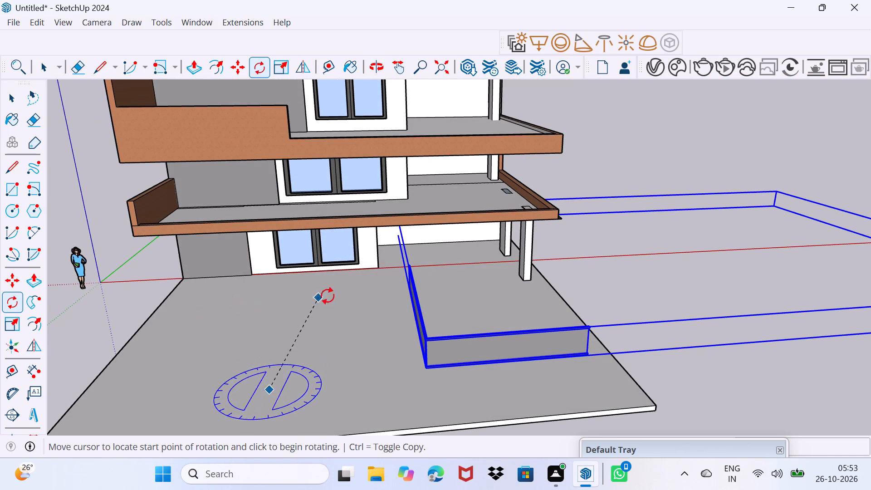
key("grave")
key("Escape")
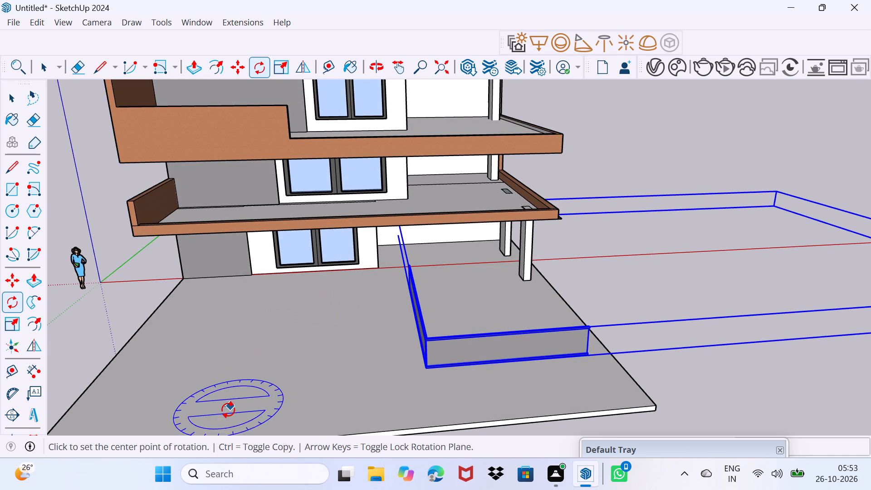
left_click(228, 411)
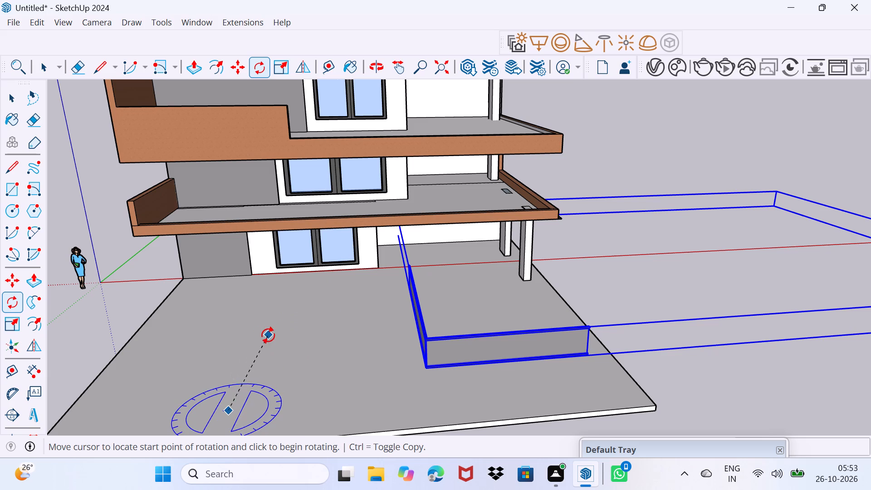
left_click(264, 333)
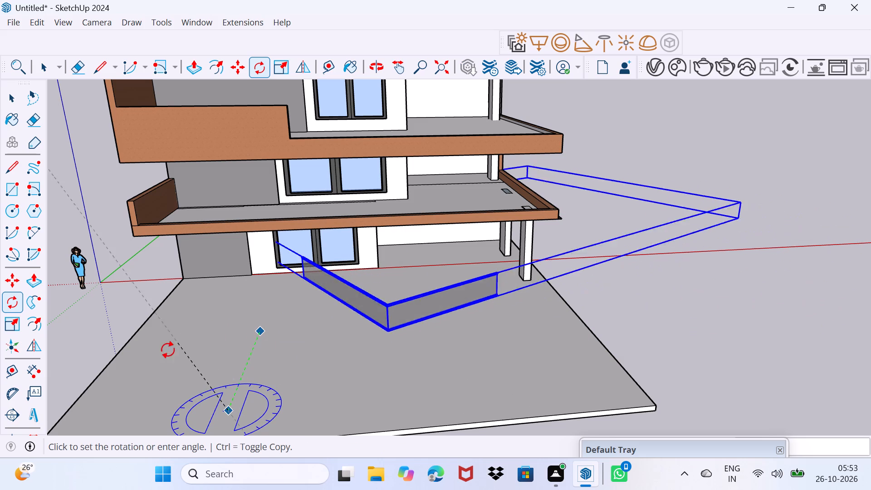
left_click(137, 416)
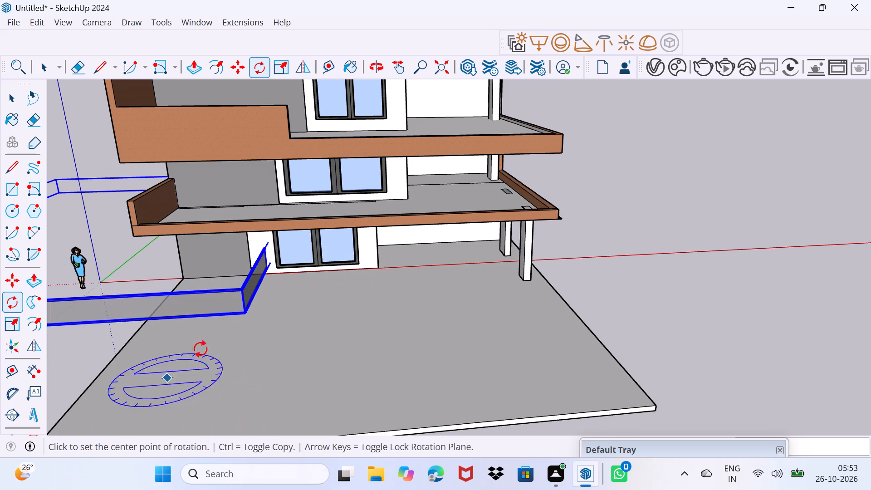
Move the glass railing by its bottom corner onto the outer front corner of the lowest balcony's brown edge, above the porch columns.
key("m")
left_click(245, 318)
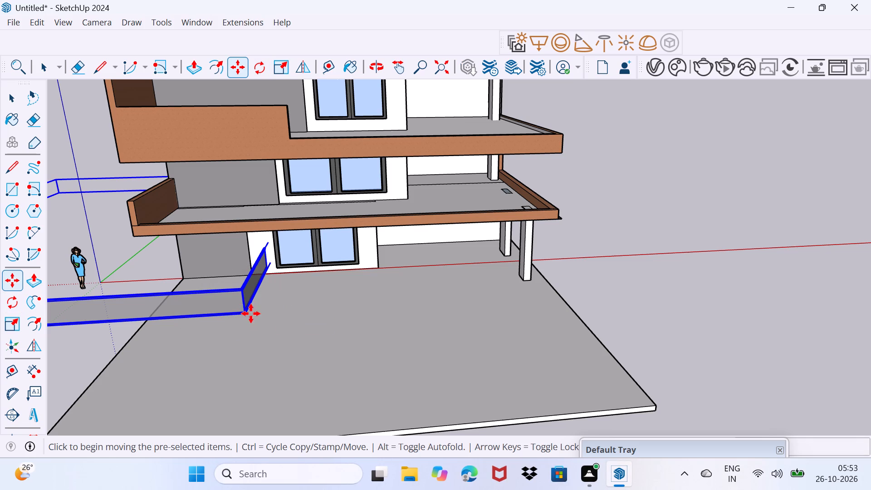
scroll(565, 211, "up", 5)
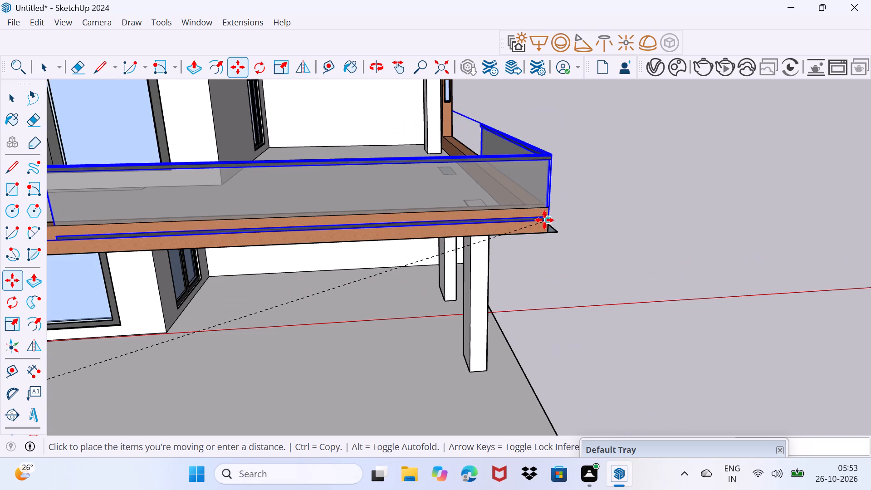
left_click(543, 207)
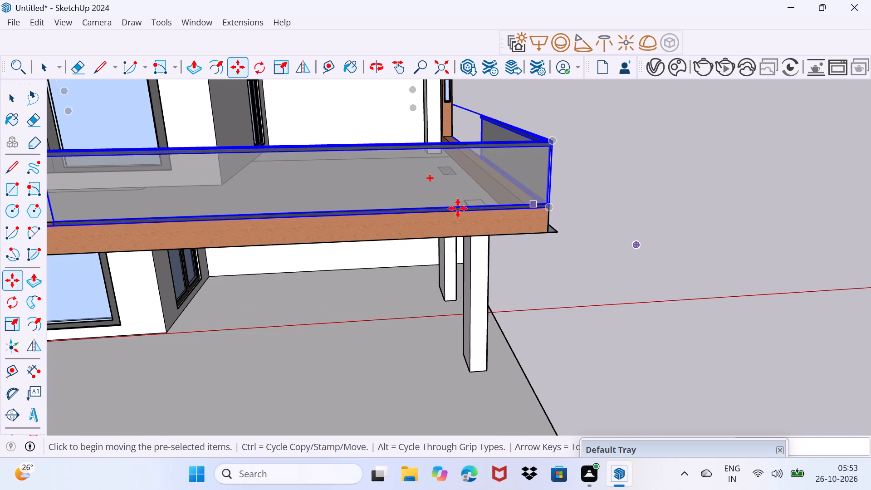
Stretch the glass railing lengthwise so its front glass runs along the lowest balcony's front edge to the brown side parapet.
middle_click_drag(336, 223, 445, 212)
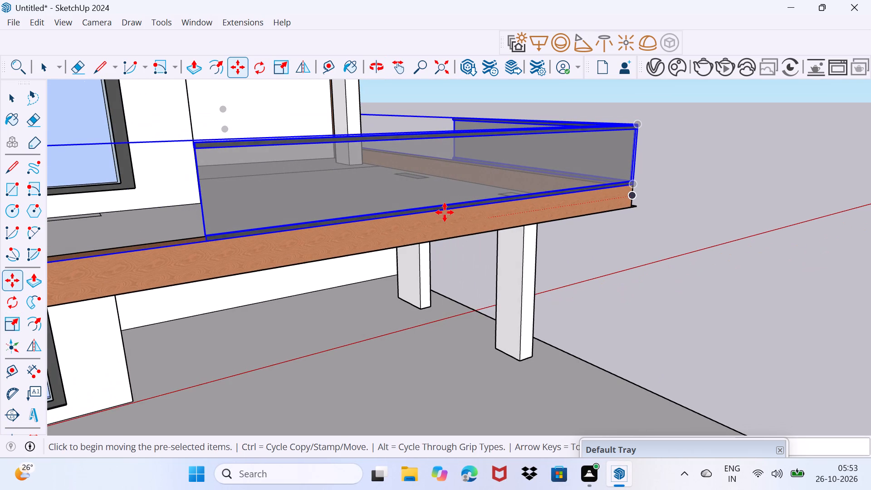
key("space")
key("s")
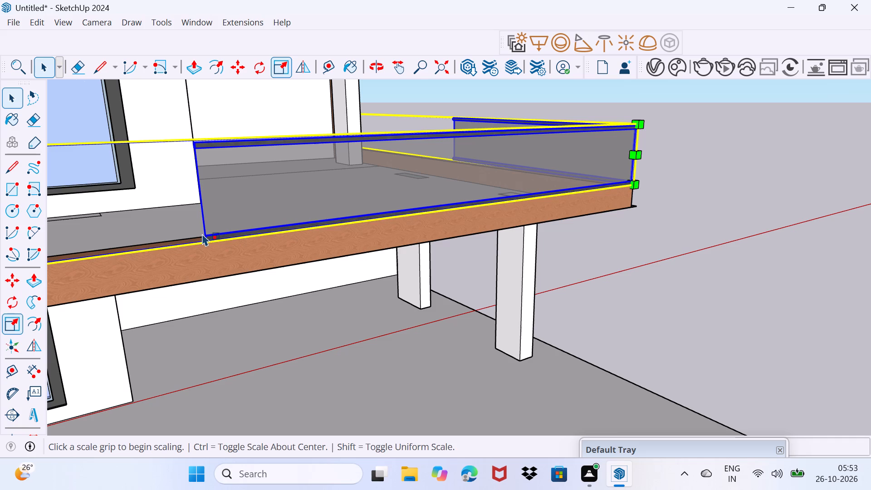
scroll(201, 220, "down", 10)
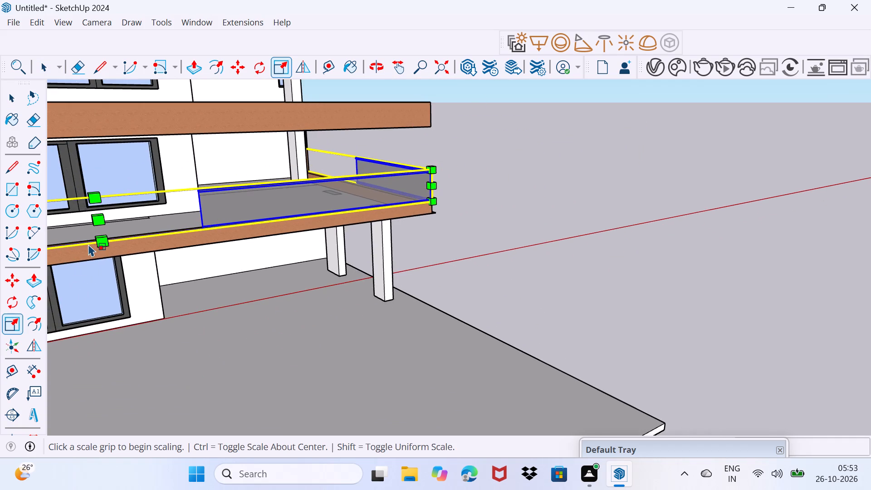
scroll(88, 244, "down", 6)
middle_click_drag(95, 245, 230, 216, "shift")
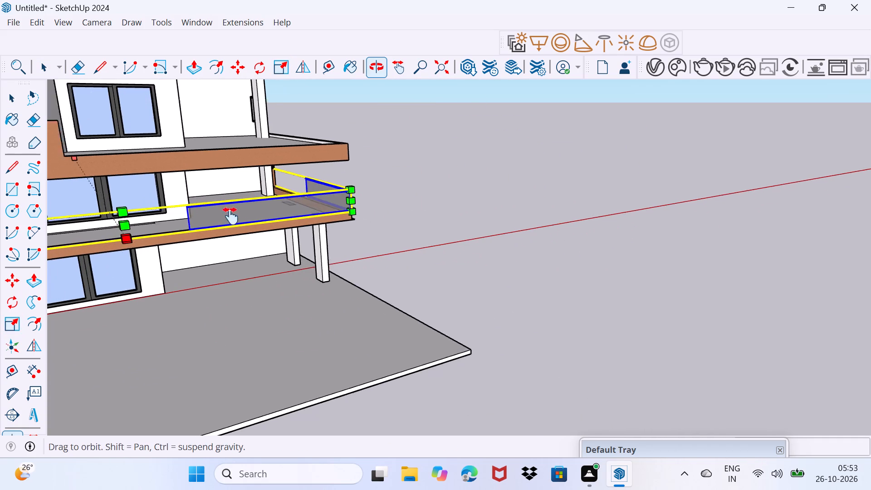
middle_click_drag(230, 216, 452, 196, "shift")
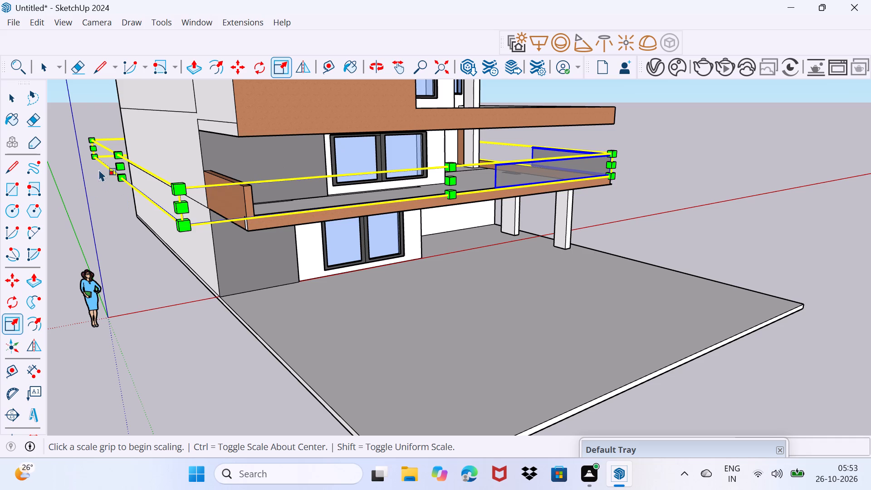
left_click(119, 164)
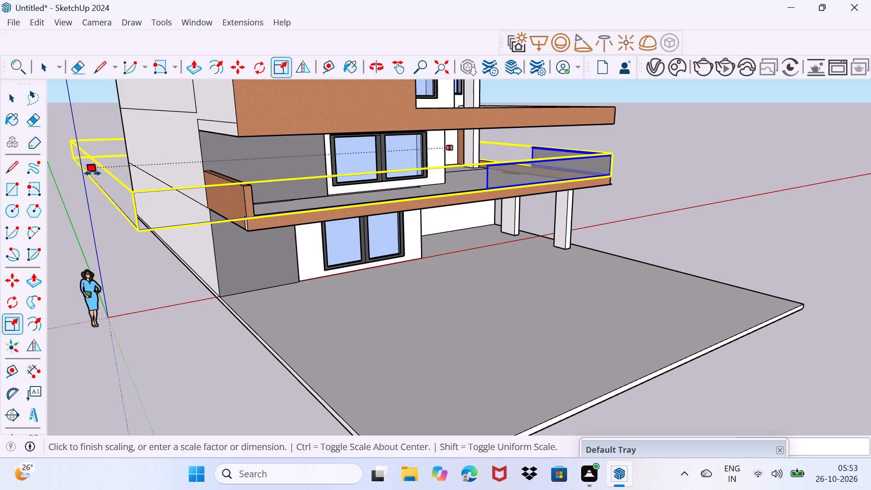
scroll(93, 173, "down", 6)
scroll(44, 190, "down", 3)
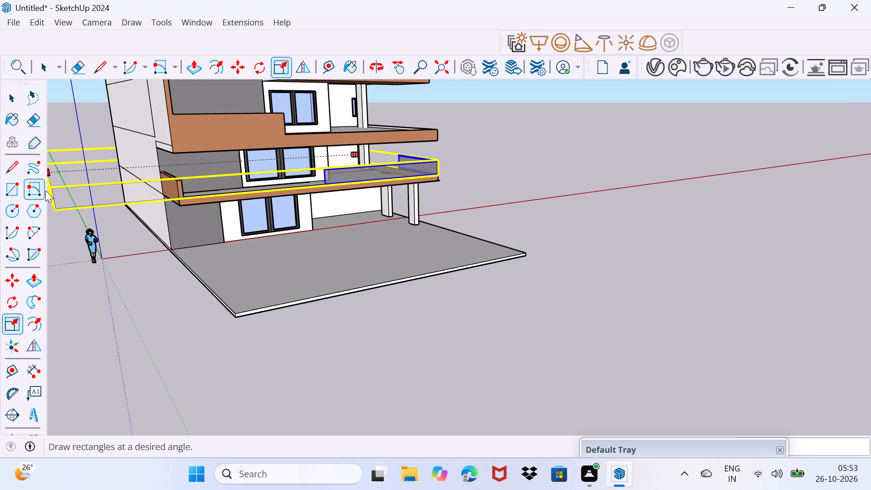
middle_click_drag(92, 195, 389, 168, "shift")
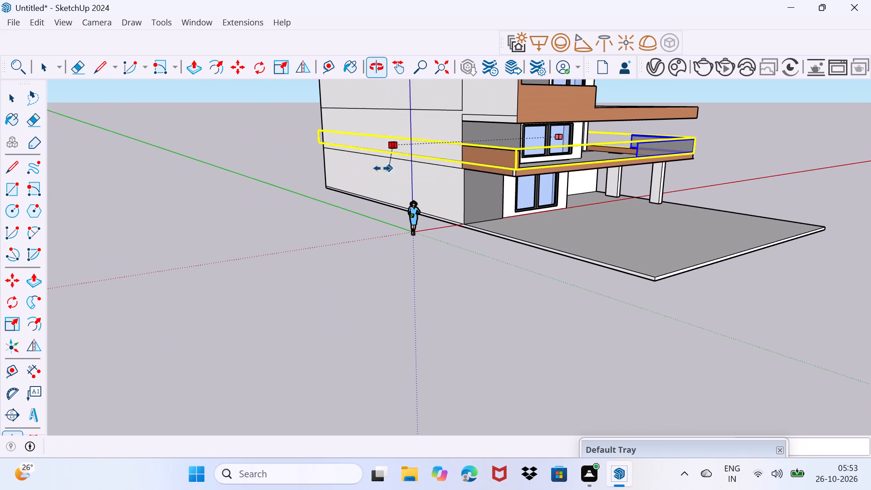
scroll(247, 201, "down", 5)
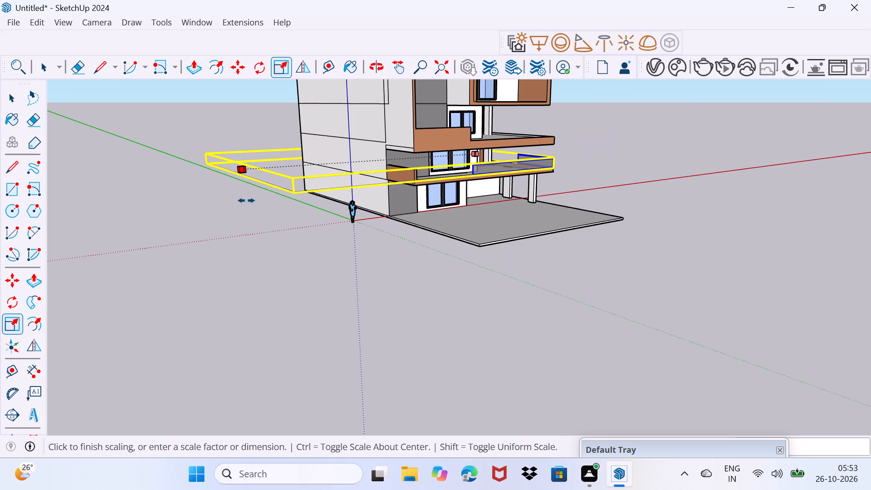
middle_click_drag(246, 201, 359, 182, "shift")
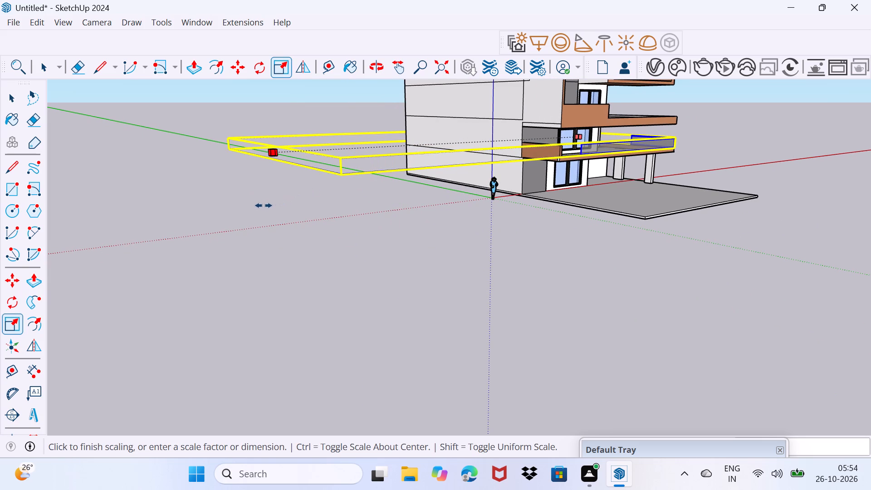
left_click(195, 203)
key("space")
Stretch the glass railing in depth so its side glass runs back along the balcony's open side toward the house wall.
middle_click_drag(553, 206, 509, 220)
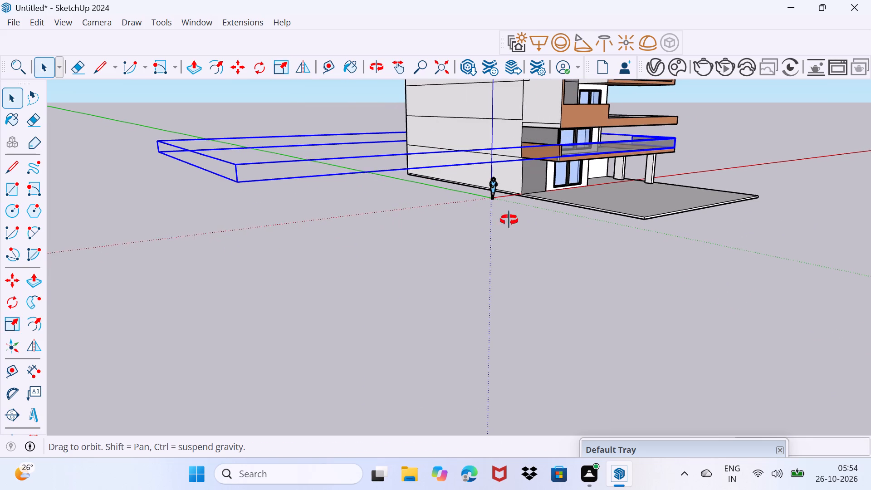
middle_click_drag(509, 220, 41, 211)
scroll(392, 171, "up", 1)
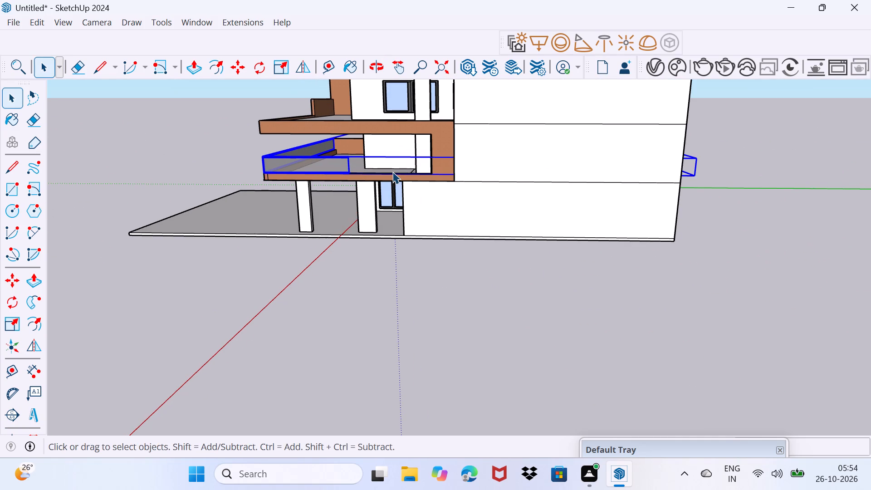
key("d")
key("s")
scroll(698, 176, "up", 1)
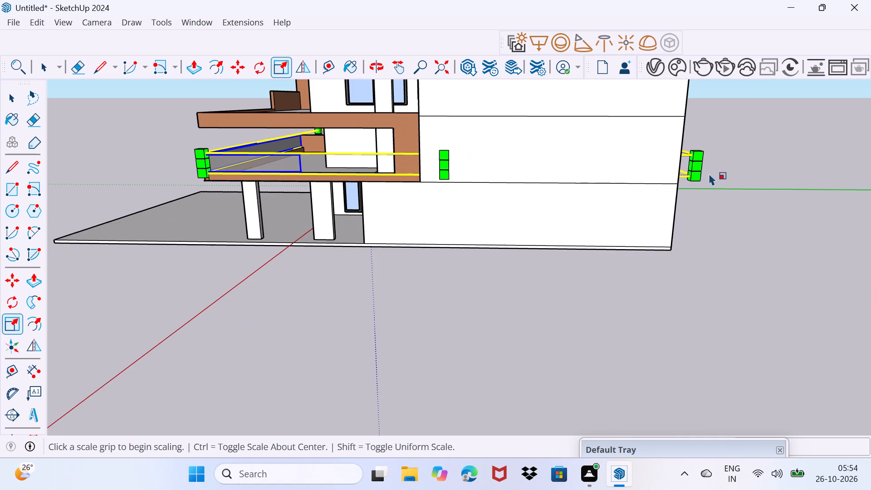
middle_click_drag(711, 172, 519, 176)
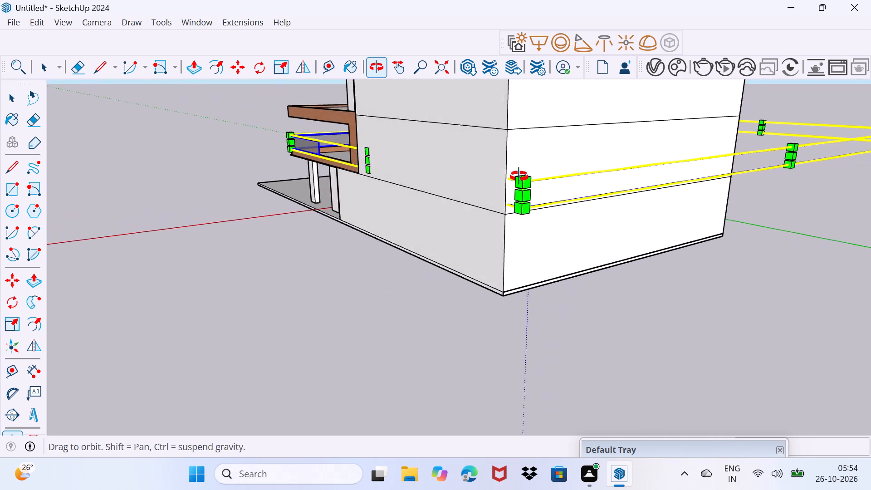
middle_click_drag(519, 176, 532, 172)
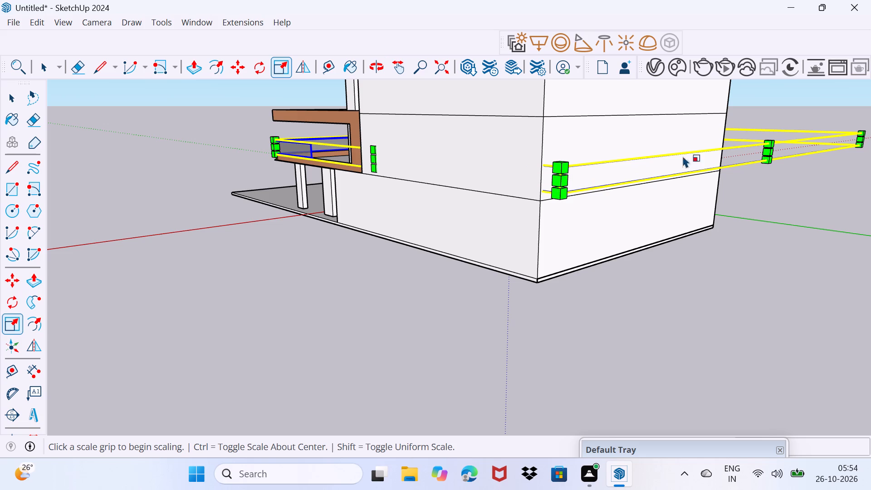
left_click(771, 152)
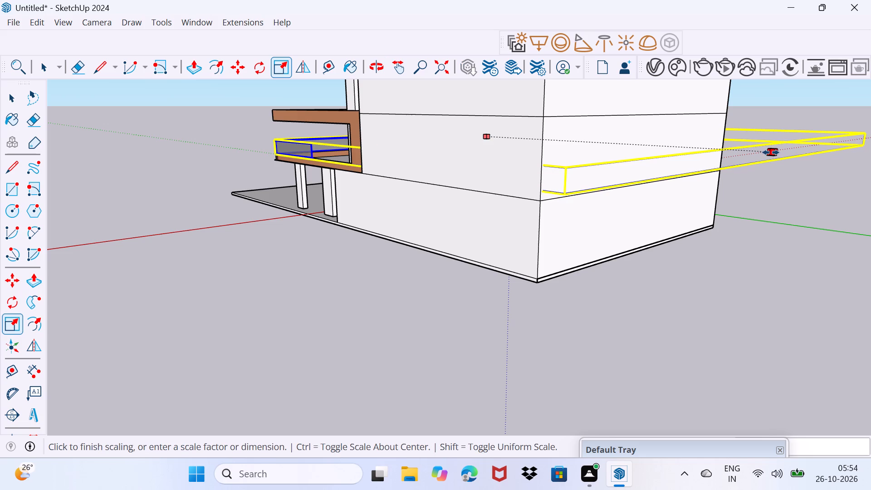
scroll(864, 159, "down", 3)
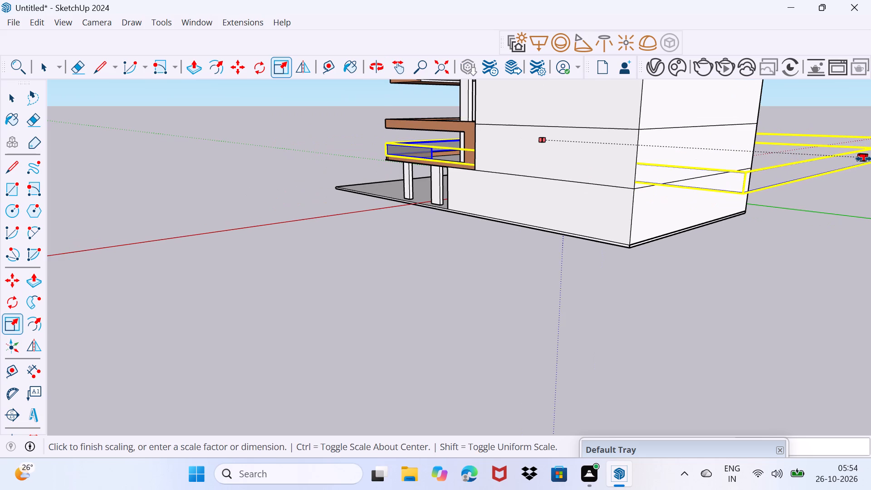
scroll(868, 176, "down", 3)
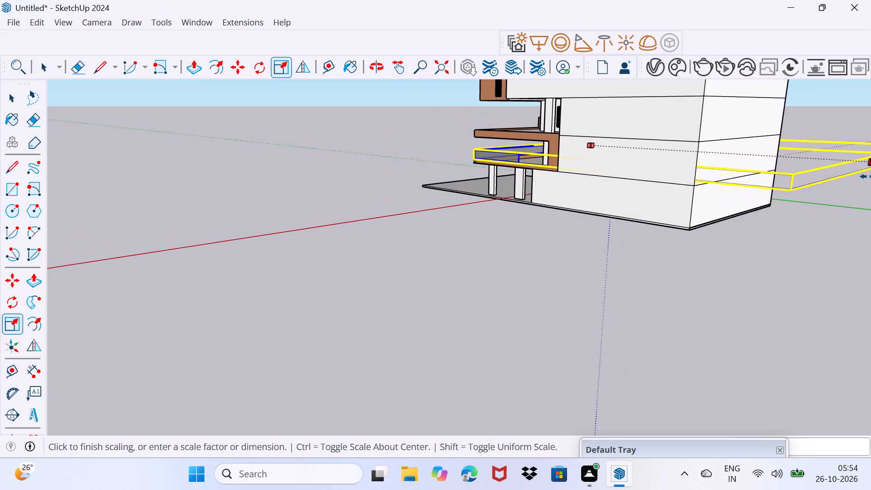
middle_click_drag(868, 176, 751, 153)
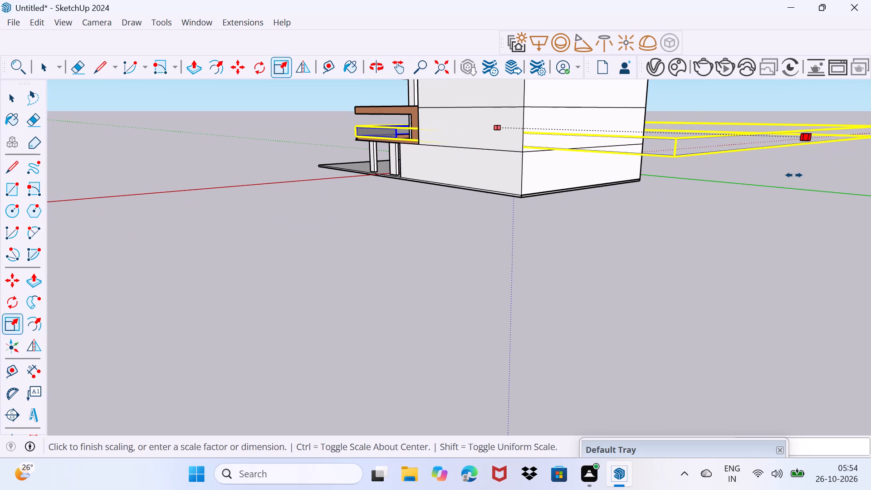
middle_click_drag(794, 175, 629, 175, "shift")
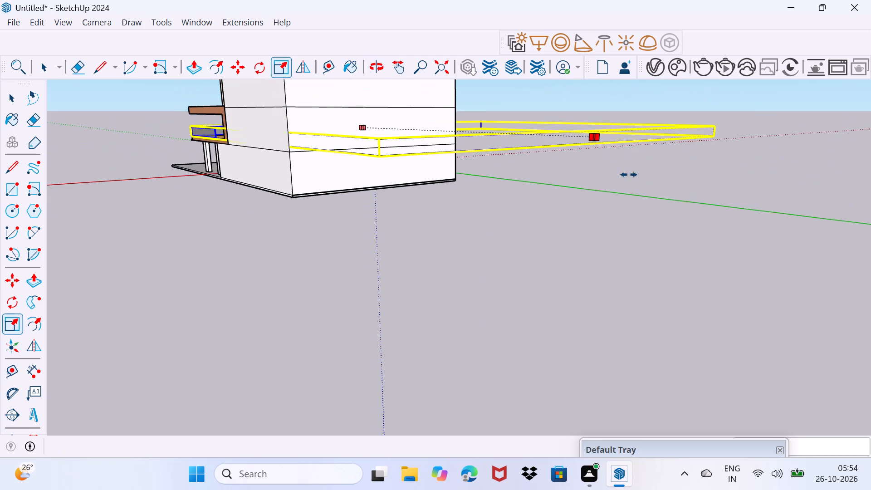
left_click(742, 195)
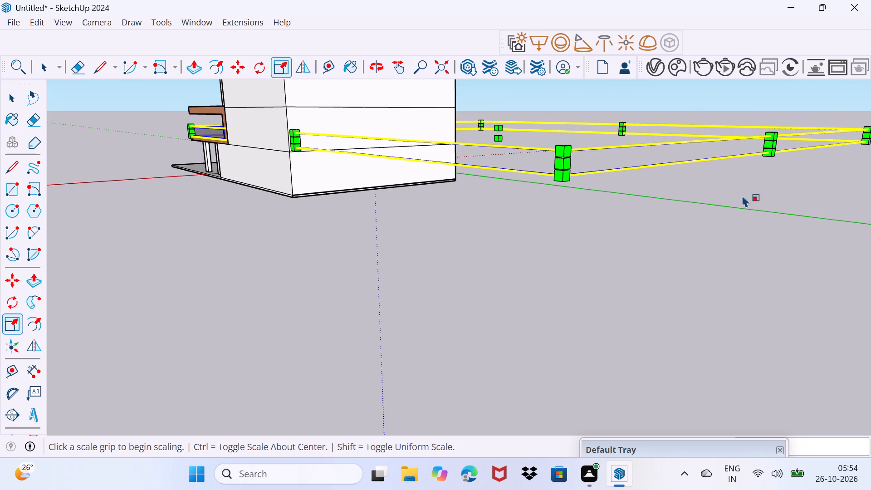
key("space")
left_click_drag(587, 298, 590, 290)
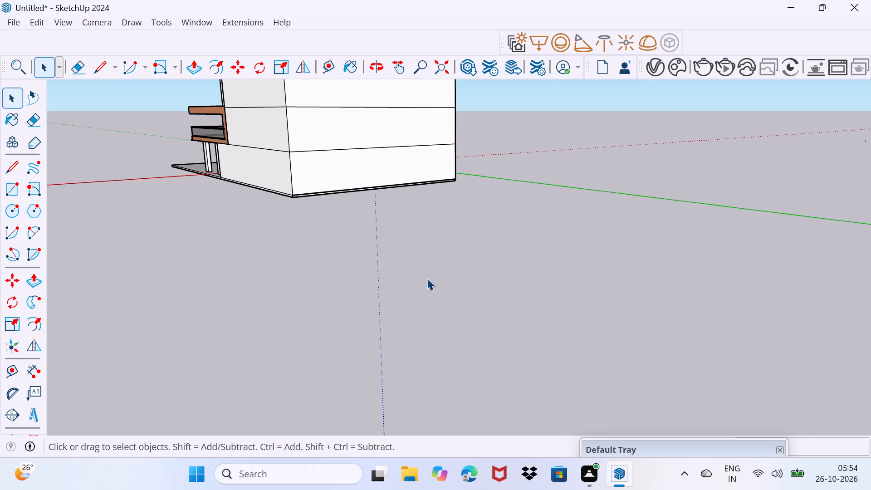
Scale the railing's depth down slightly so the side glass ends at the brown upright frame beside the house wall.
middle_click_drag(310, 279, 665, 294)
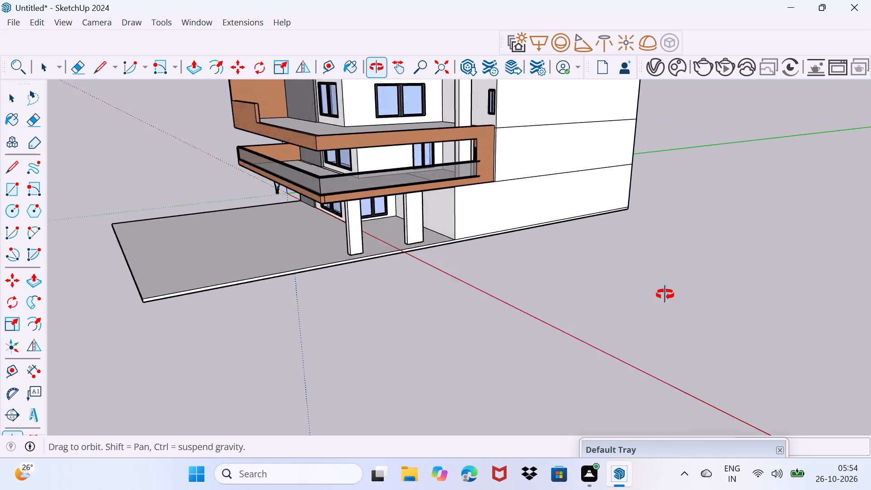
middle_click_drag(665, 294, 611, 280)
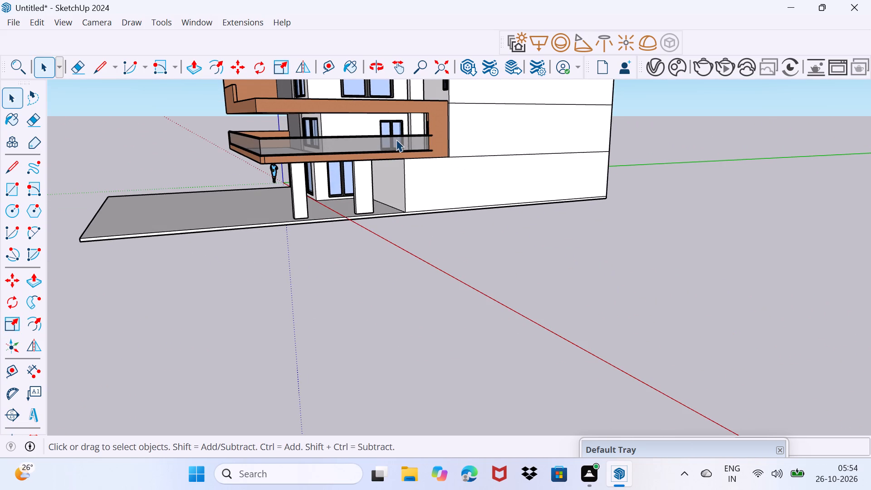
left_click(395, 139)
key("s")
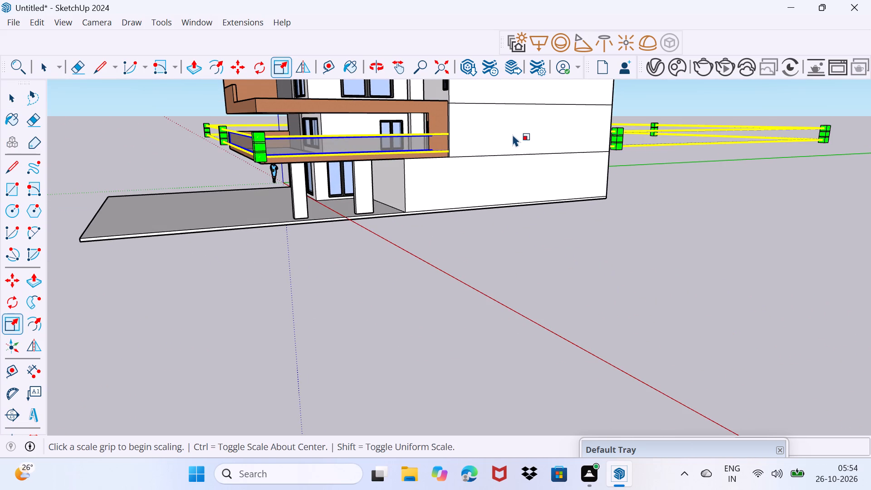
scroll(649, 127, "up", 1)
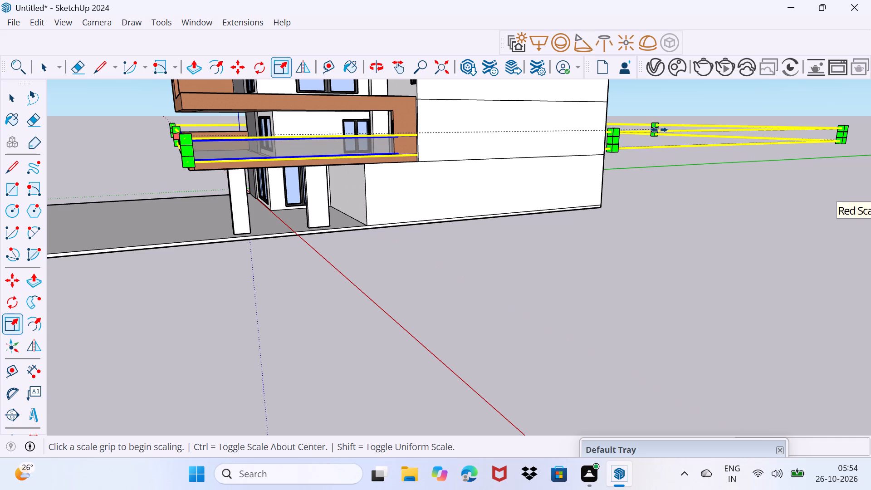
left_click(659, 130)
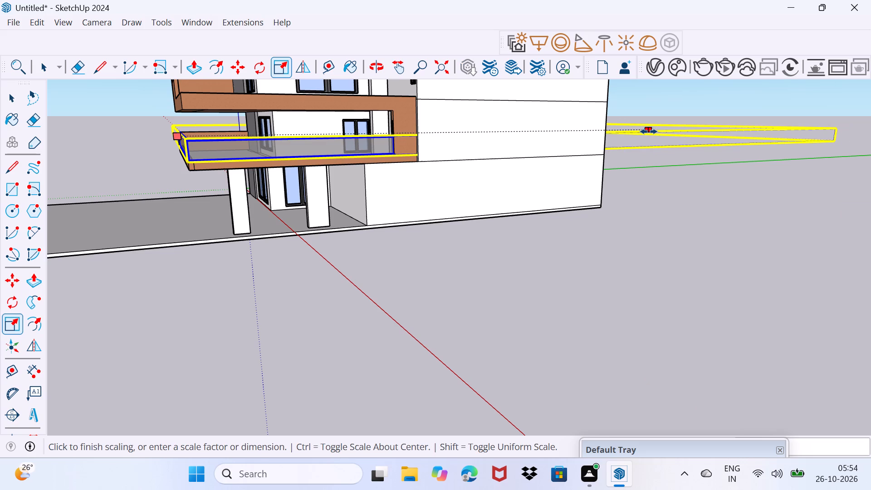
left_click(649, 132)
key("space")
left_click_drag(546, 293, 559, 263)
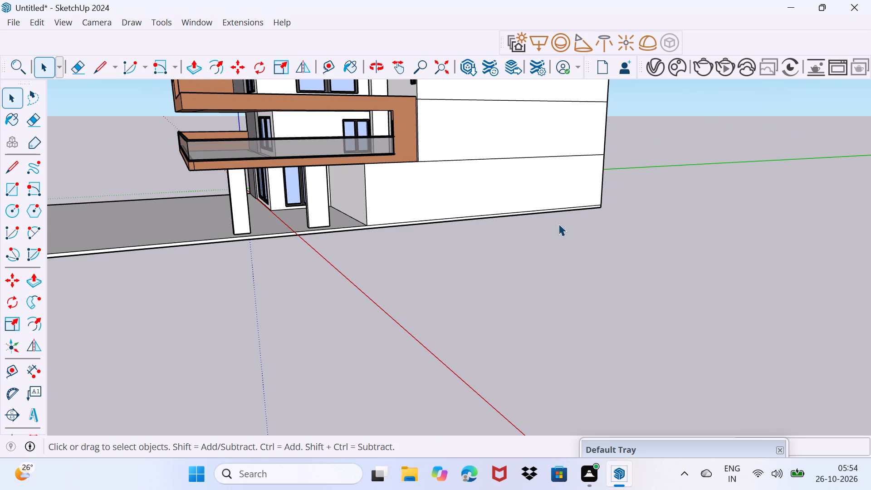
Open the 3D Warehouse and move its window clear of the house model.
middle_click_drag(402, 226, 838, 214)
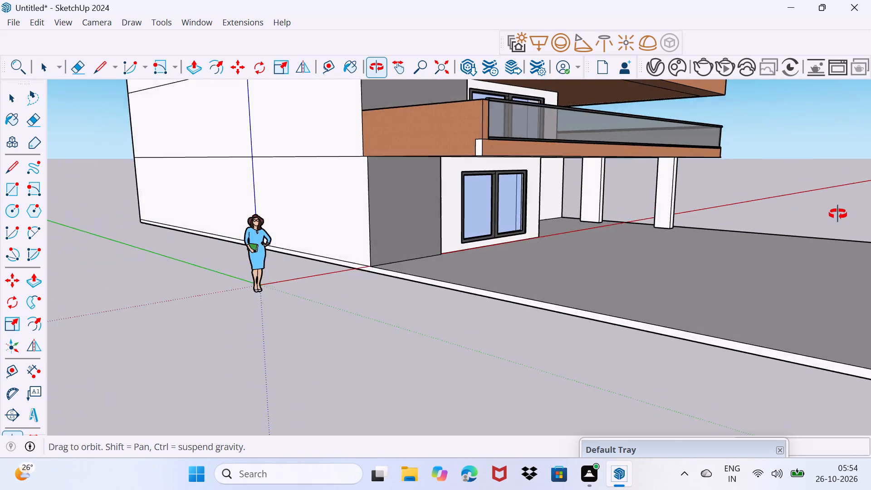
middle_click_drag(838, 214, 677, 250)
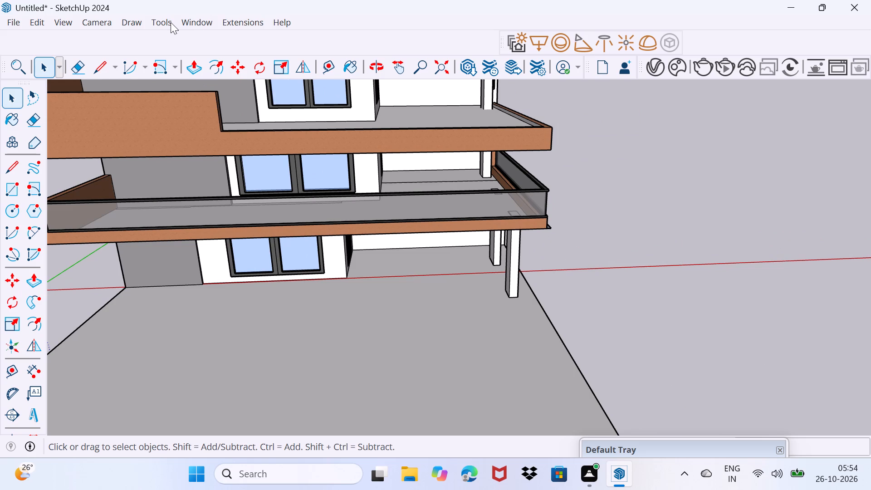
left_click(187, 19)
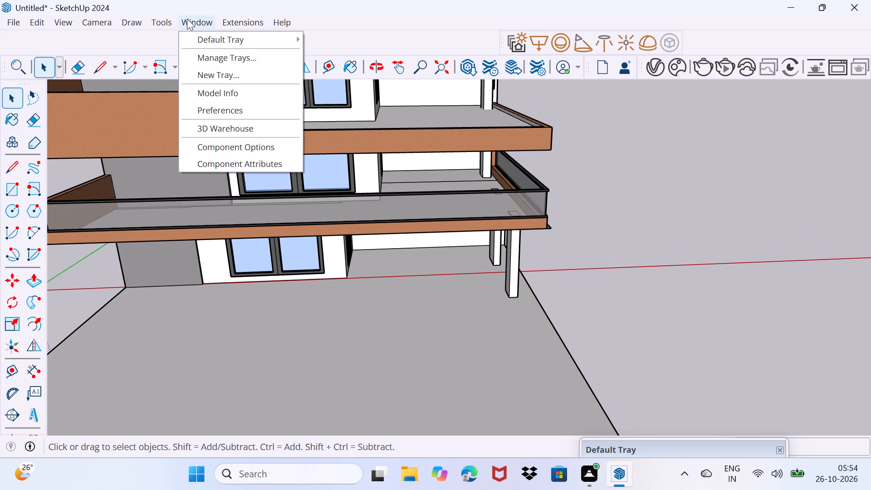
left_click(245, 133)
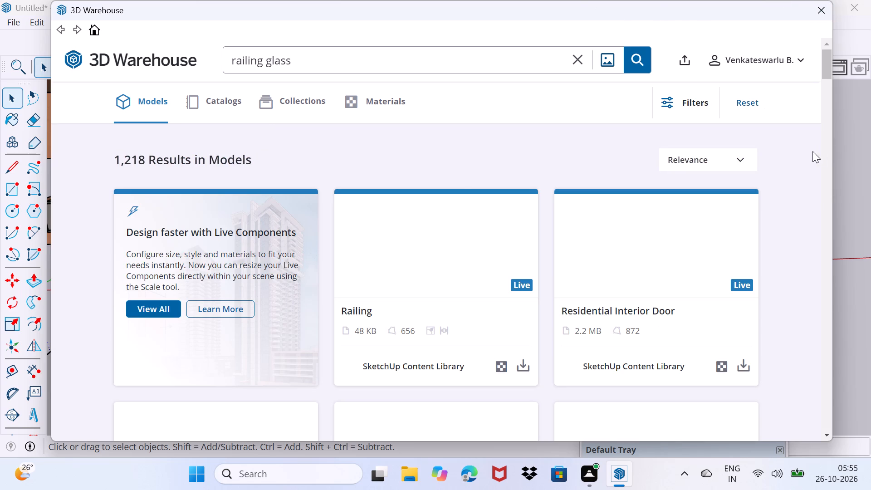
left_click(844, 159)
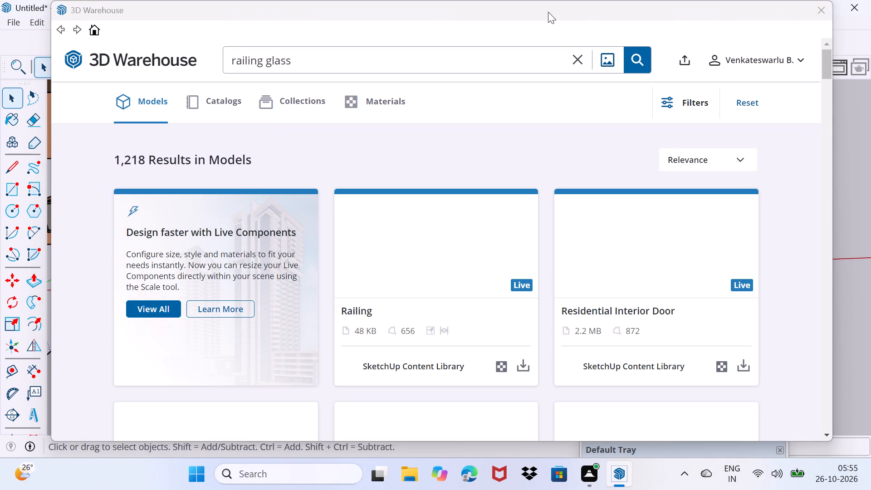
left_click_drag(546, 10, 513, 396)
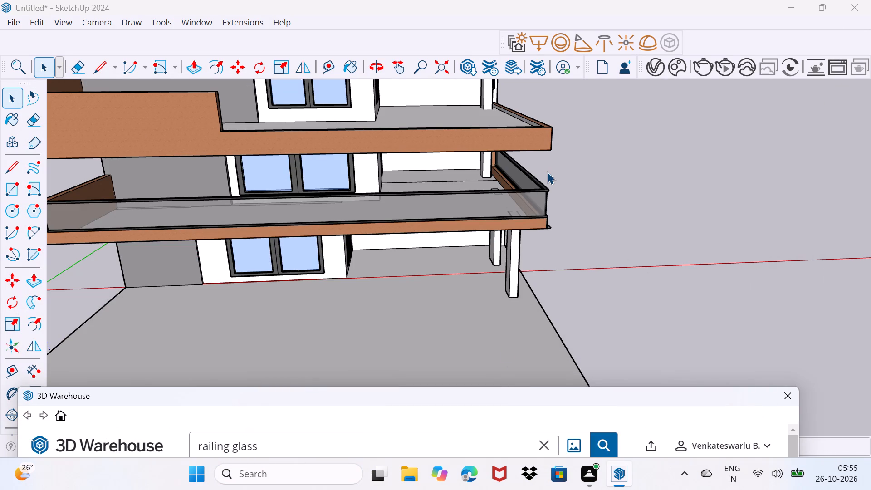
Copy the lowest balcony's glass railing straight up by its bottom corner onto the outer front corner of the balcony above.
left_click(547, 192)
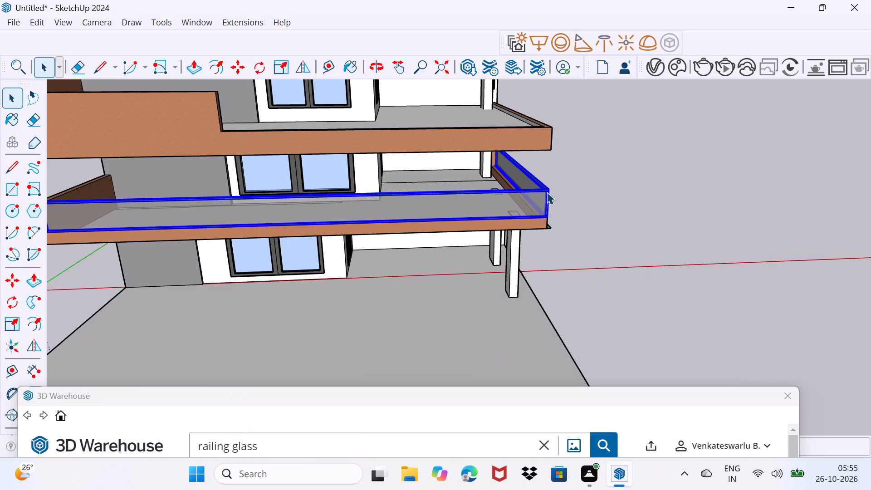
key("m")
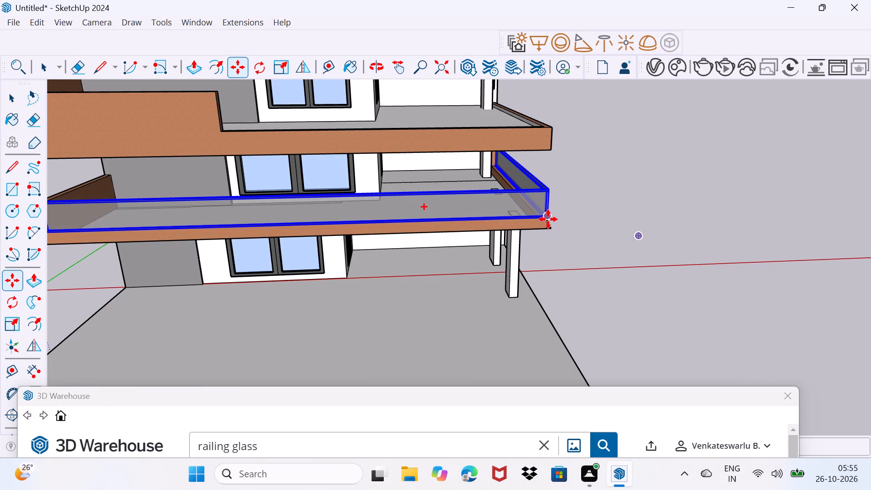
left_click(548, 219)
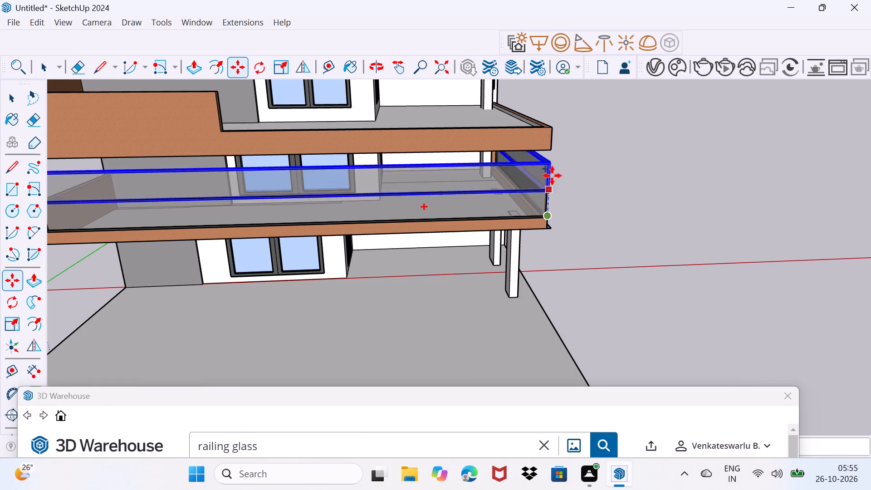
middle_click_drag(548, 138, 479, 197)
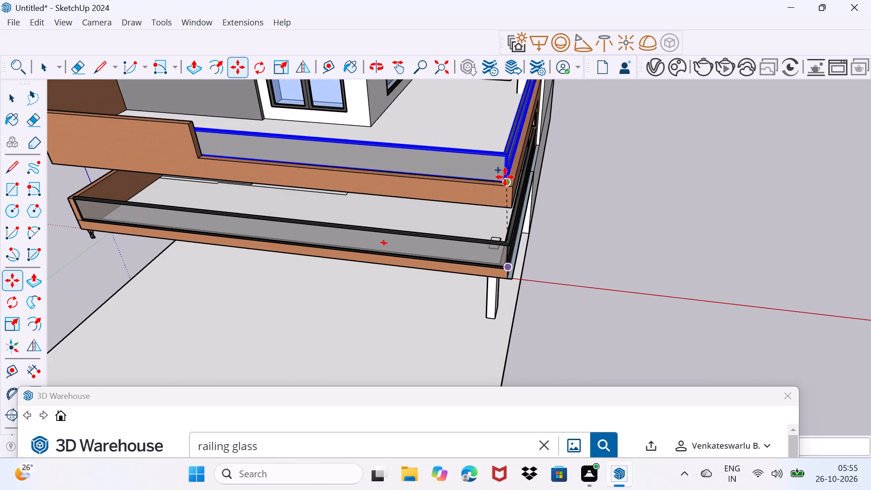
left_click(509, 182)
Shorten the copied railing lengthwise so its front glass ends at the step of the upper balcony's solid brown parapet.
scroll(328, 191, "down", 3)
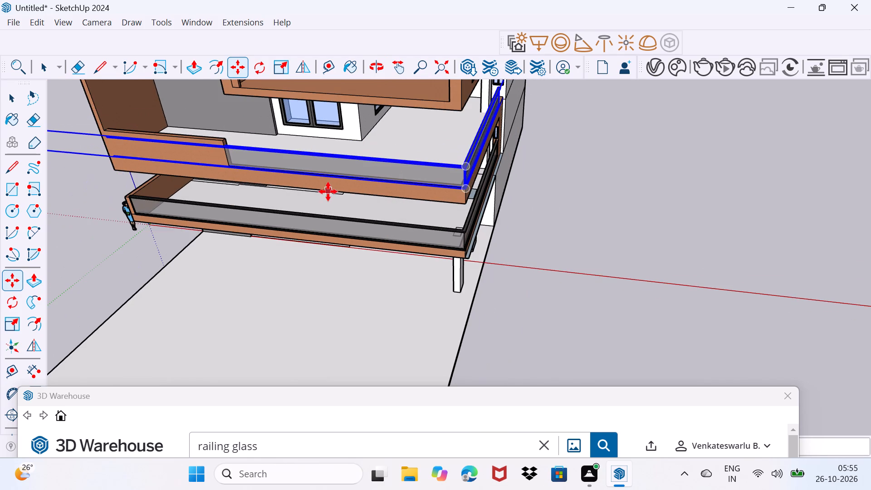
middle_click_drag(169, 205, 259, 191)
key("s")
scroll(153, 190, "down", 1)
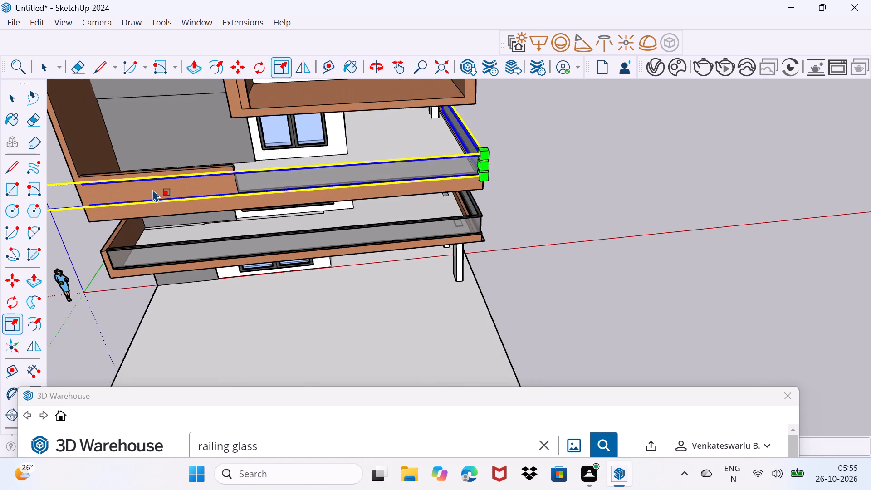
scroll(153, 190, "down", 5)
middle_click_drag(153, 190, 425, 308)
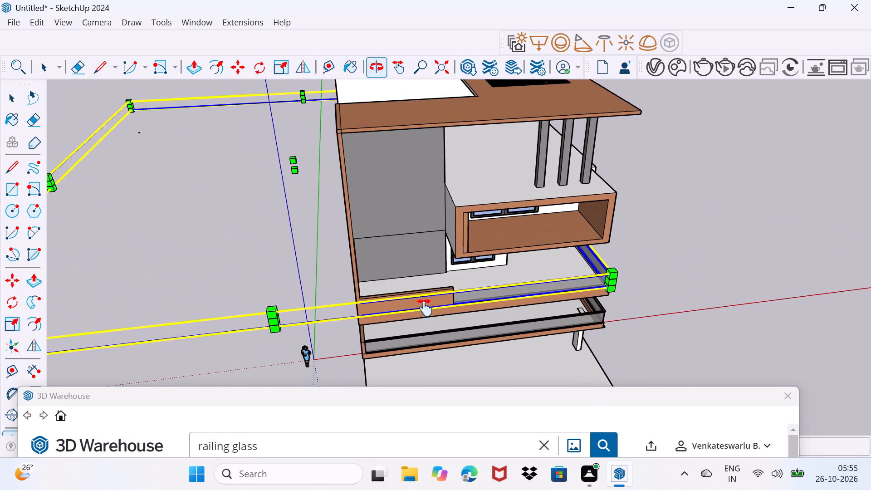
middle_click_drag(425, 308, 436, 301)
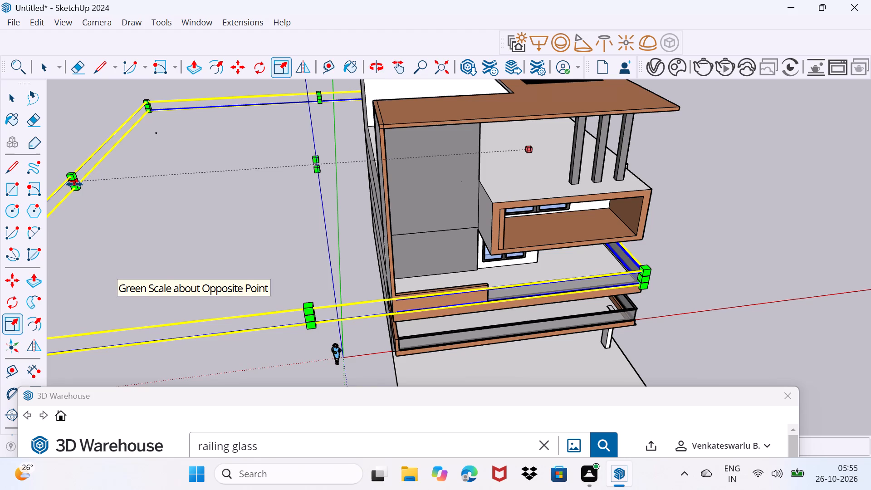
left_click(75, 185)
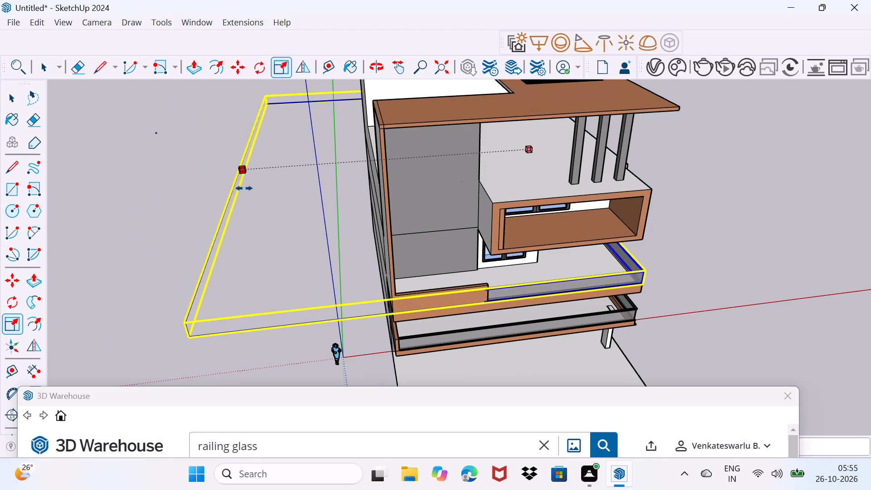
left_click(248, 188)
Stretch the copied railing in depth so its side glass runs along the upper balcony's open side to the house wall.
middle_click_drag(610, 265, 367, 223)
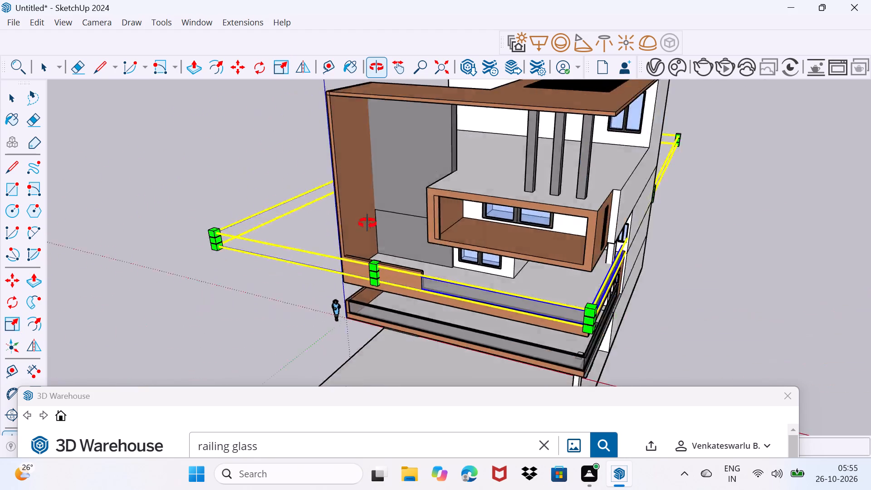
middle_click_drag(367, 223, 187, 167)
scroll(200, 175, "down", 1)
middle_click_drag(319, 208, 205, 164)
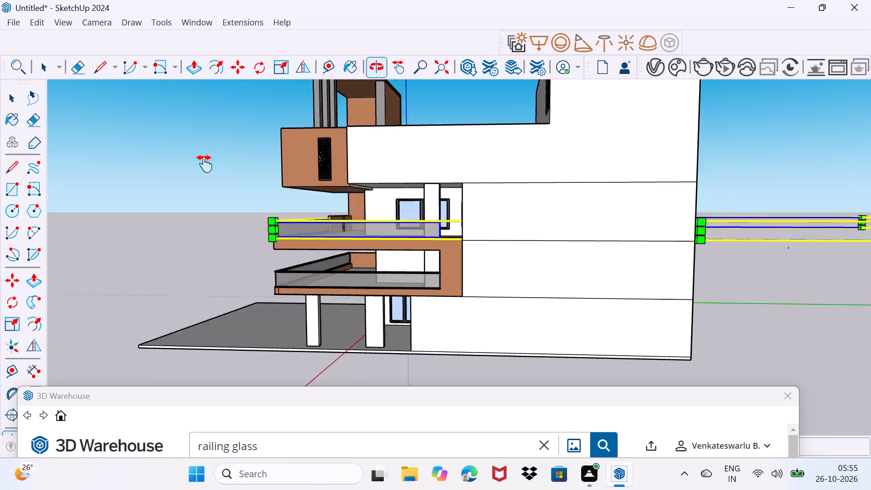
middle_click_drag(205, 164, 138, 158)
middle_click_drag(179, 201, 298, 237)
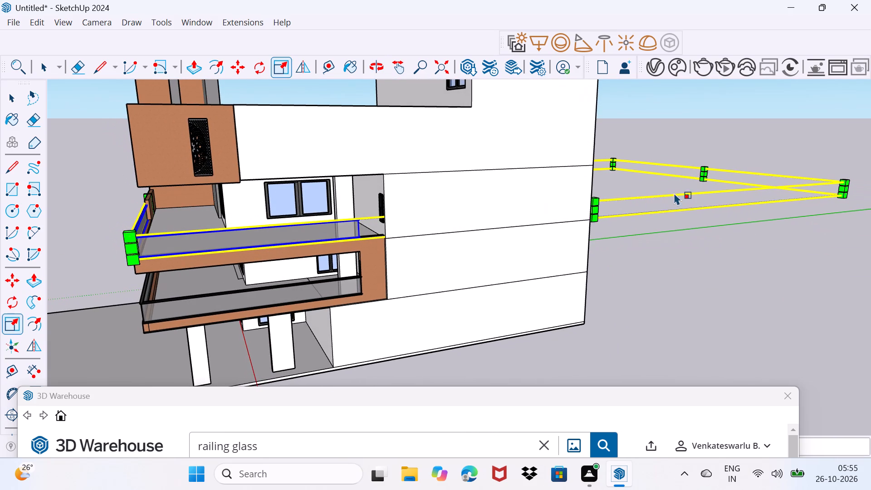
scroll(760, 190, "up", 1)
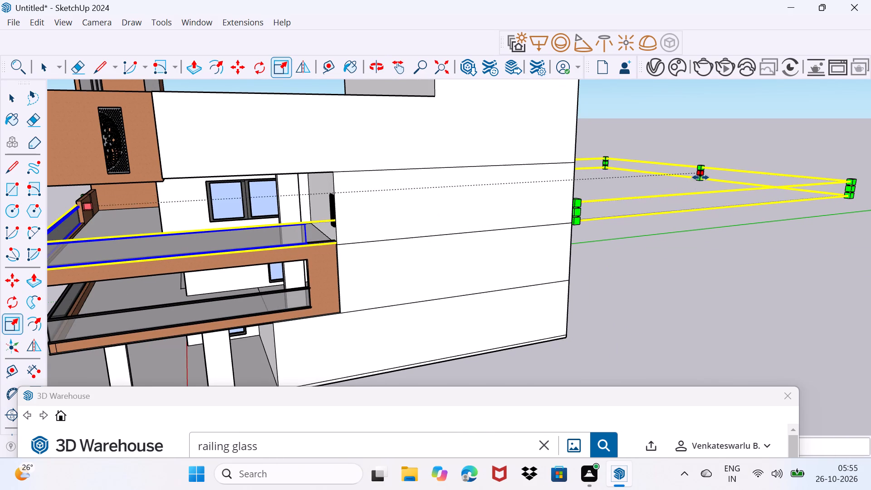
left_click(700, 173)
left_click(751, 149)
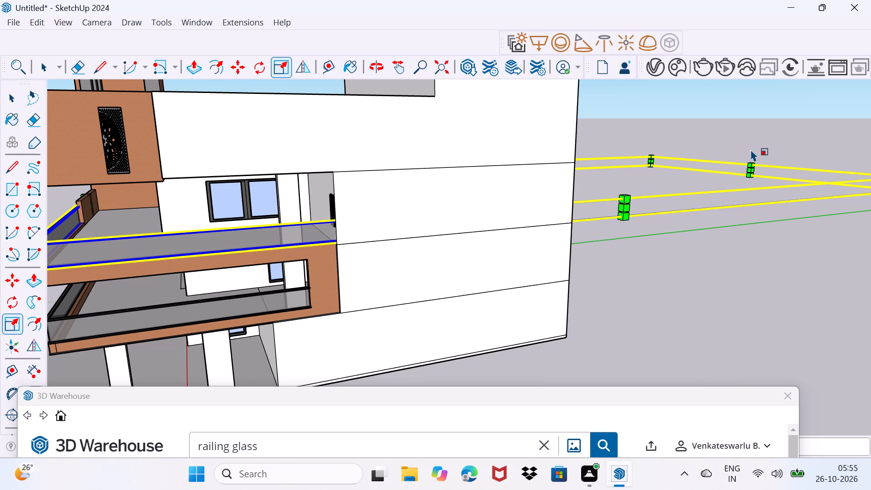
key("space")
left_click_drag(752, 286, 762, 249)
Scale the upper balcony's glass railing upward so it stands taller above the brown balcony edge.
scroll(708, 226, "down", 6)
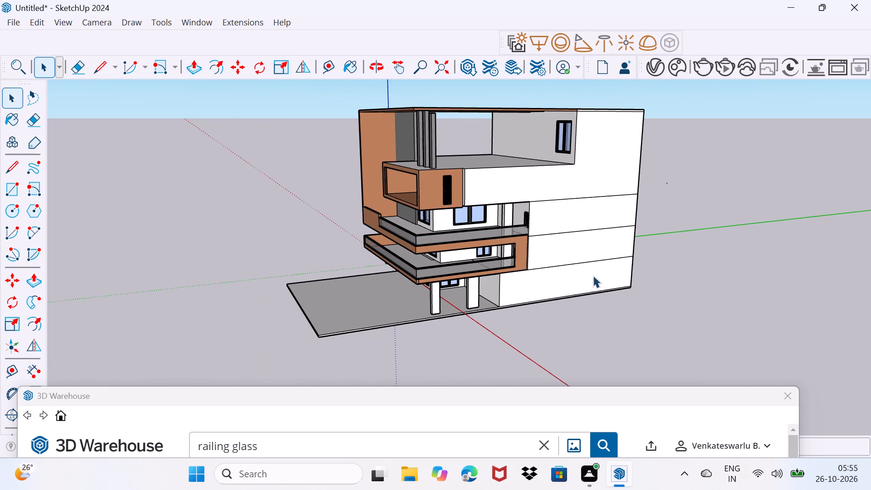
scroll(480, 301, "down", 1)
middle_click_drag(480, 301, 701, 274)
scroll(450, 240, "up", 1)
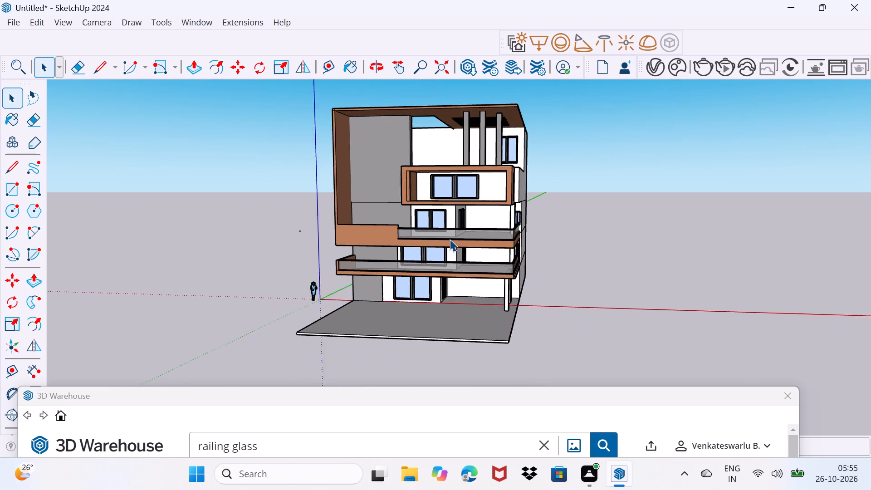
scroll(450, 239, "up", 11)
left_click(465, 216)
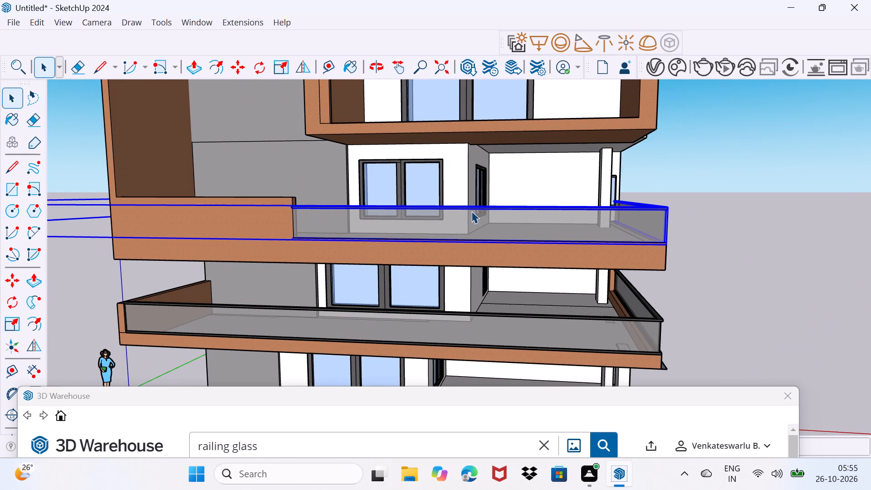
scroll(472, 211, "up", 1)
middle_click_drag(471, 210, 457, 252)
key("s")
scroll(457, 250, "down", 4)
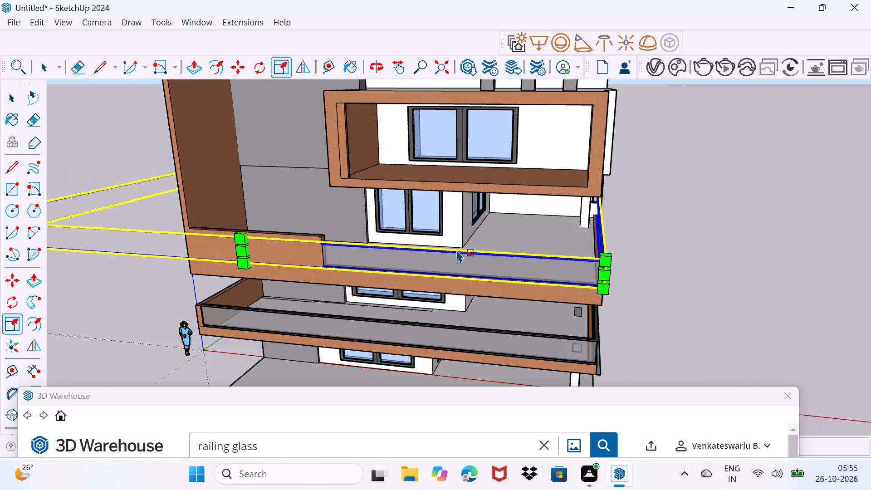
scroll(457, 250, "down", 3)
scroll(330, 215, "down", 3)
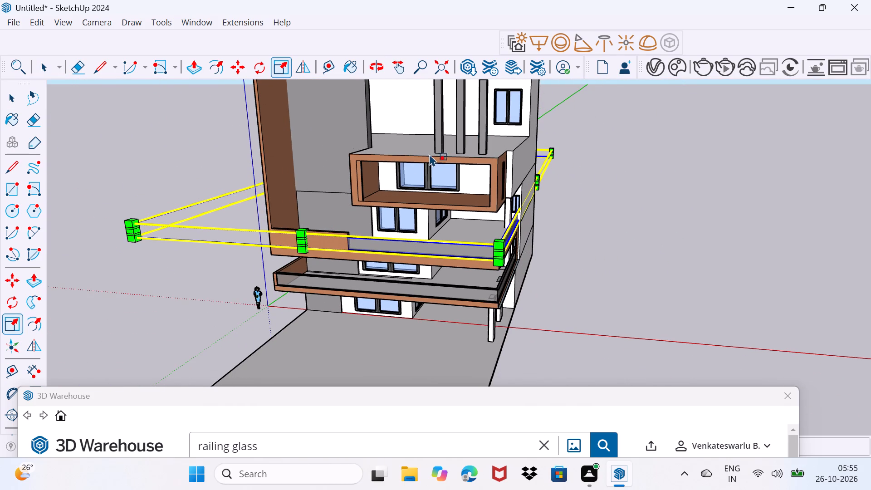
middle_click_drag(406, 157, 31, 182)
scroll(579, 144, "down", 2)
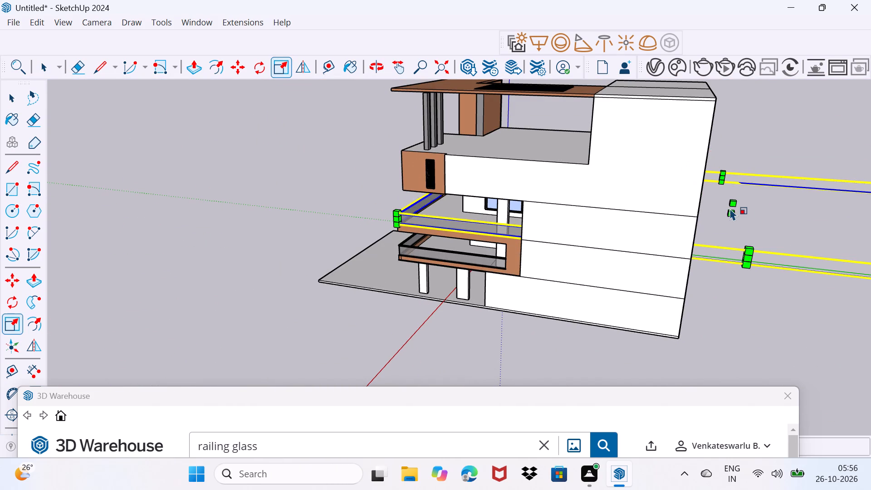
left_click(732, 201)
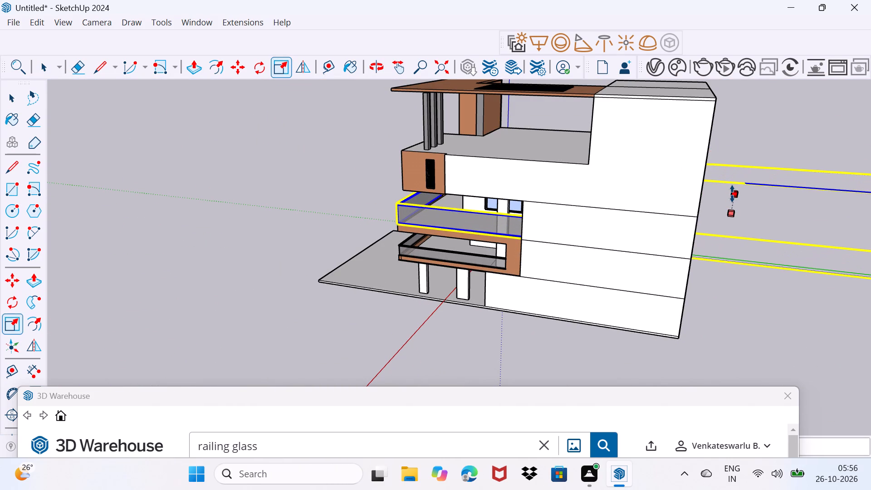
left_click(732, 194)
key("space")
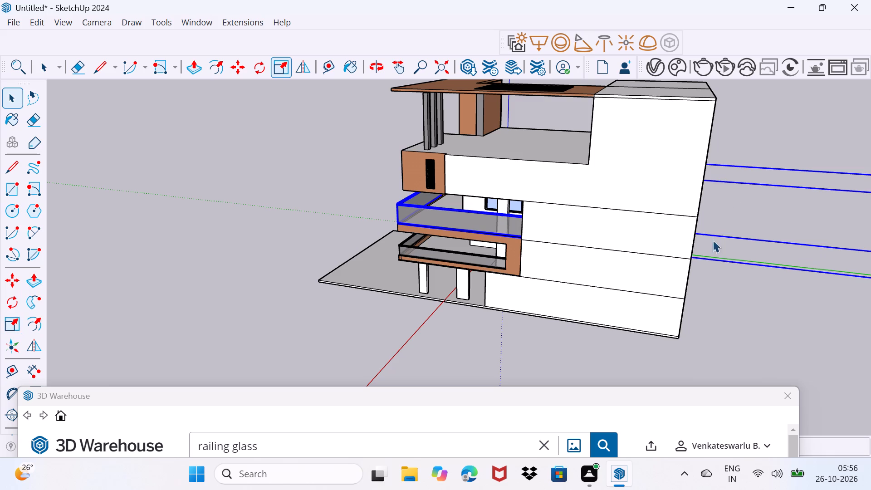
left_click_drag(709, 286, 732, 247)
Scale the lowest balcony's glass railing very slightly in height from its top.
left_click(488, 255)
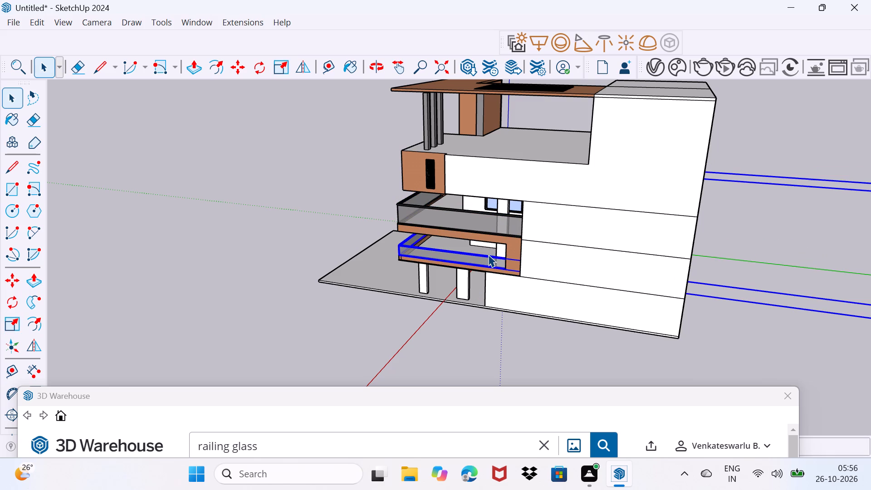
key("s")
scroll(711, 212, "down", 4)
middle_click_drag(792, 243, 597, 255, "shift")
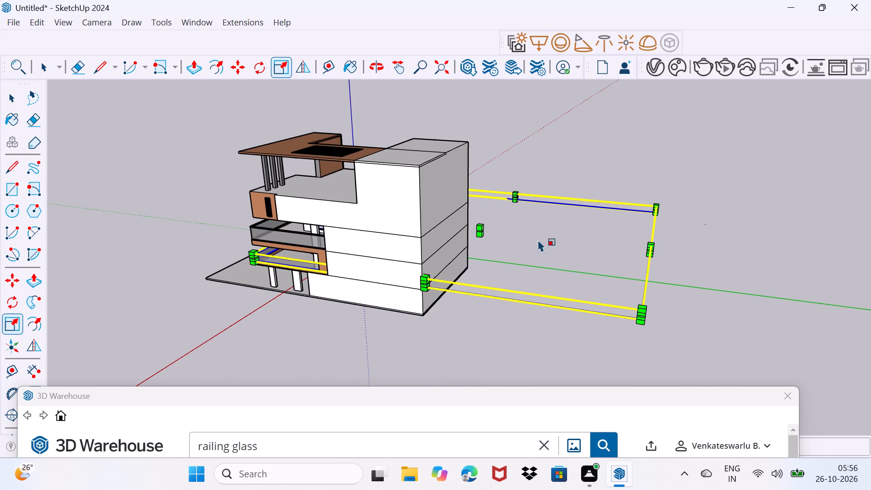
left_click(482, 228)
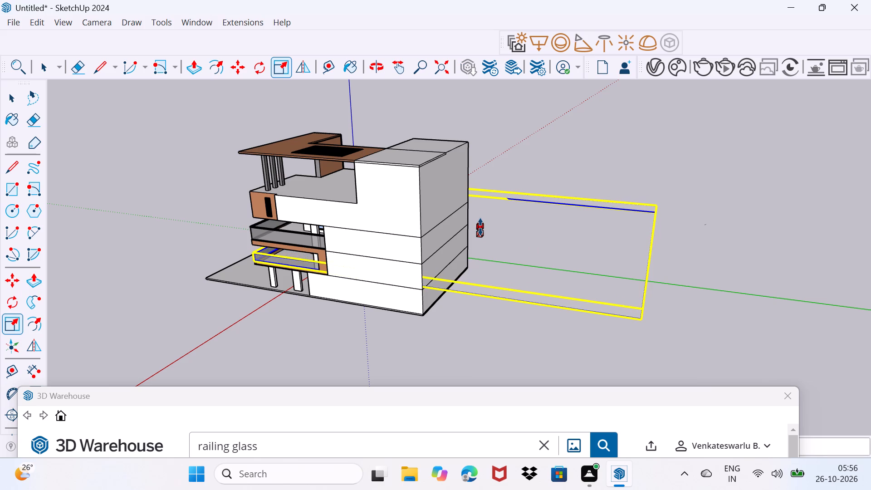
left_click(481, 226)
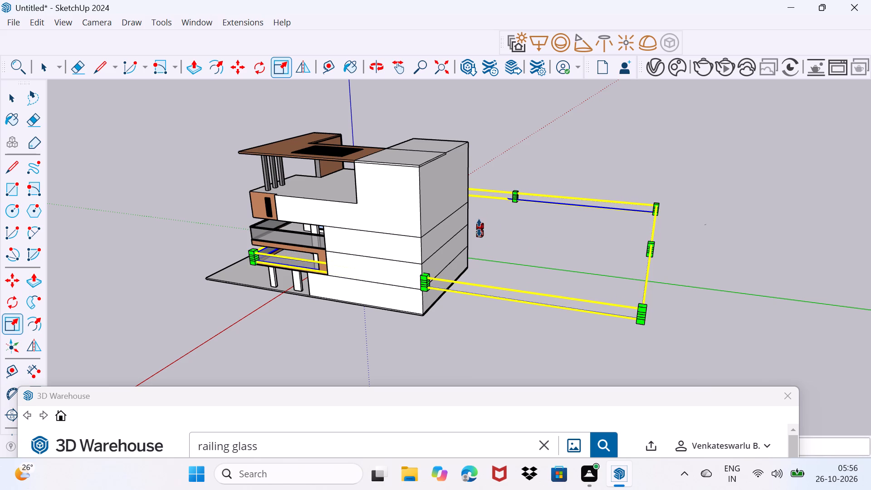
key("space")
left_click_drag(553, 188, 585, 140)
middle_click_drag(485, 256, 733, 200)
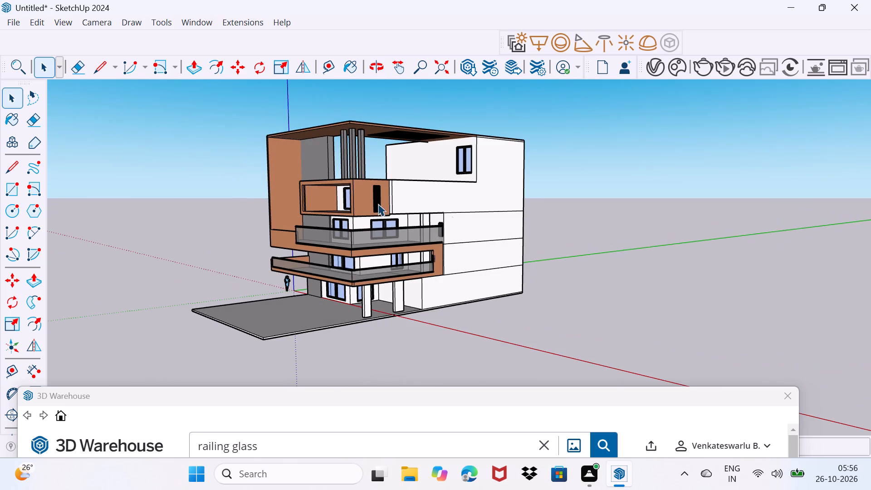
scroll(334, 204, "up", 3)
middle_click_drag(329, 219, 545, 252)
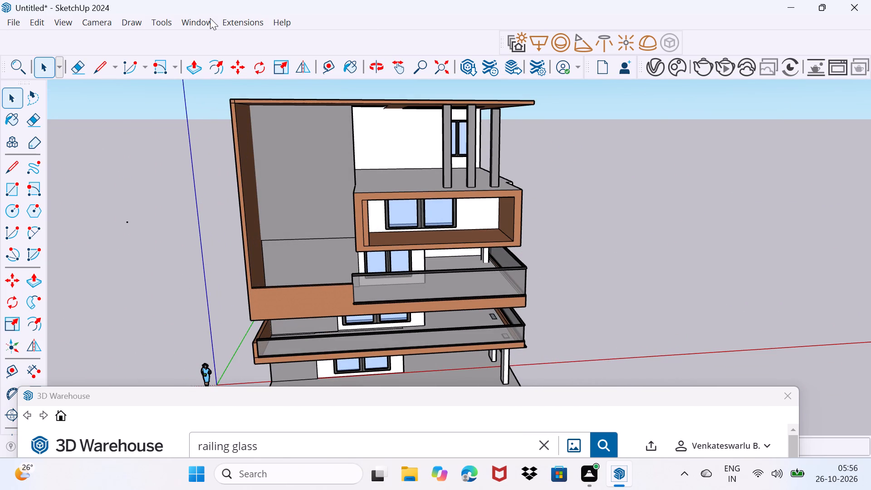
Search the 3D Warehouse for "railing glass" and load the Glass Railings(black Handrails) model into the house model.
left_click(208, 19)
left_click(239, 134)
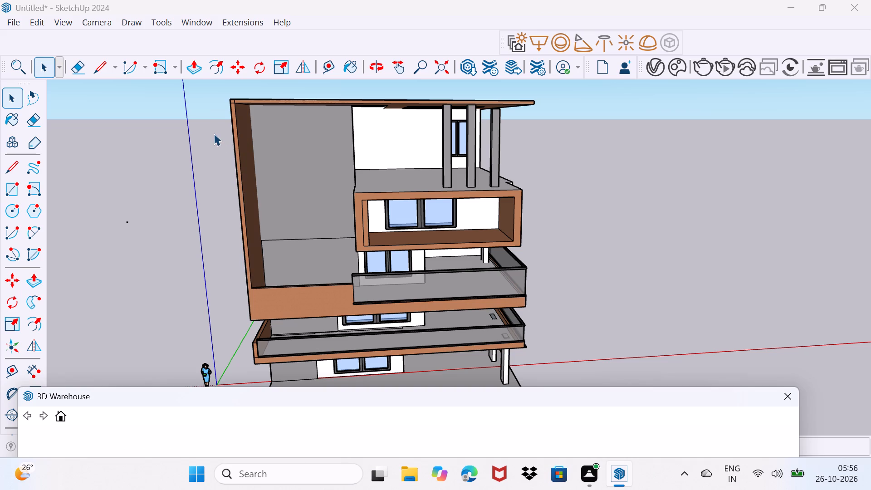
left_click(192, 27)
left_click(243, 126)
left_click_drag(661, 397, 700, 18)
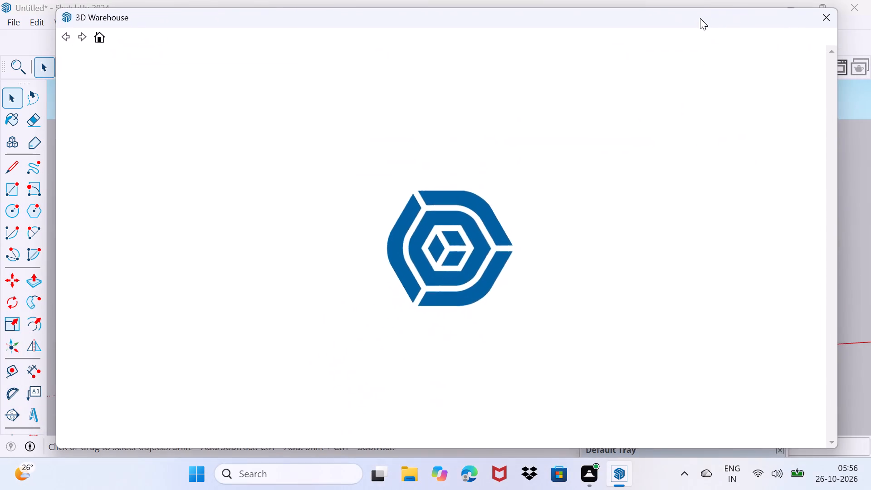
left_click_drag(700, 18, 698, 15)
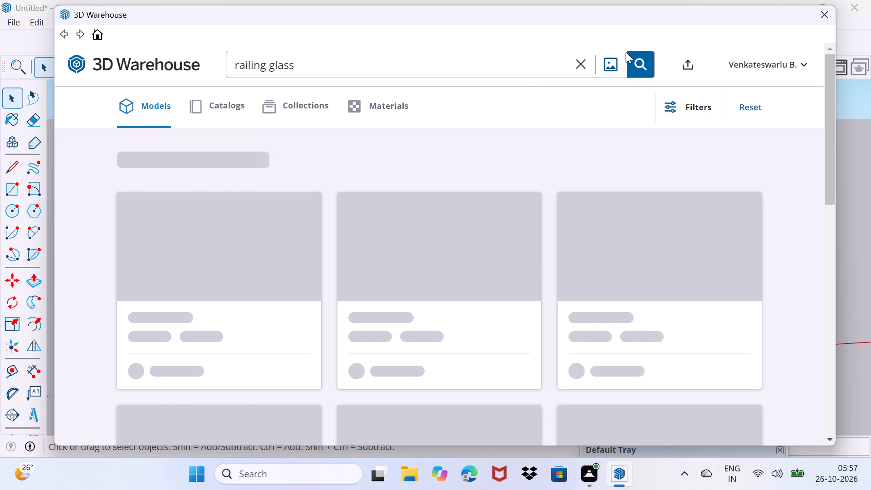
left_click(636, 64)
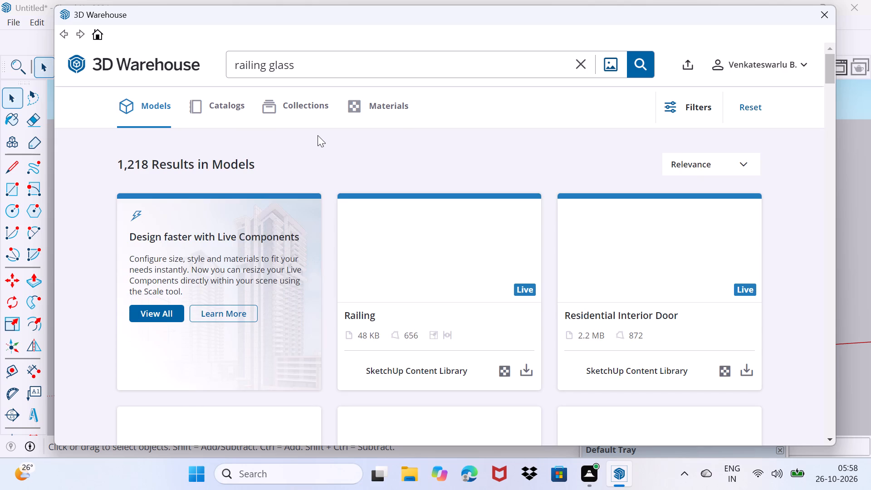
scroll(318, 130, "down", 8)
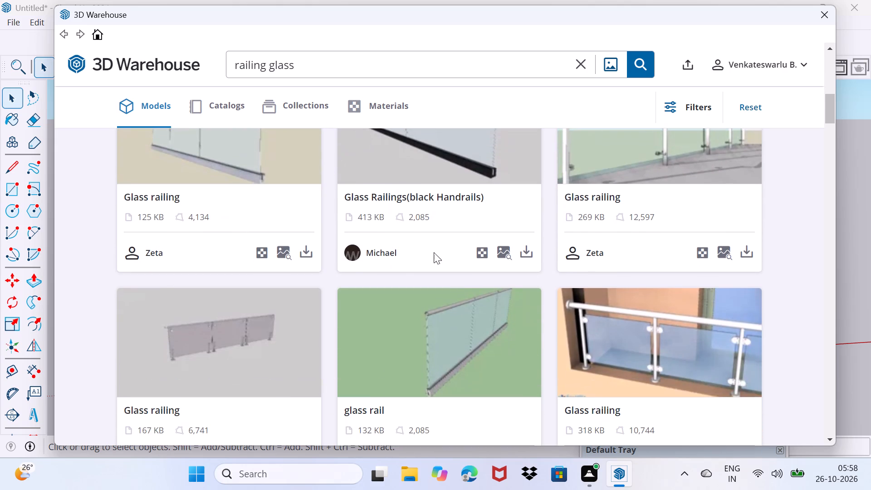
left_click(524, 256)
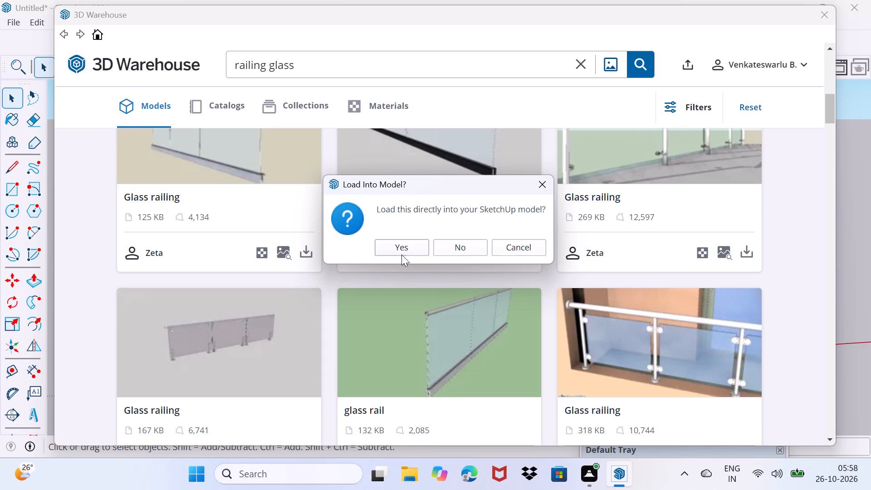
left_click(400, 247)
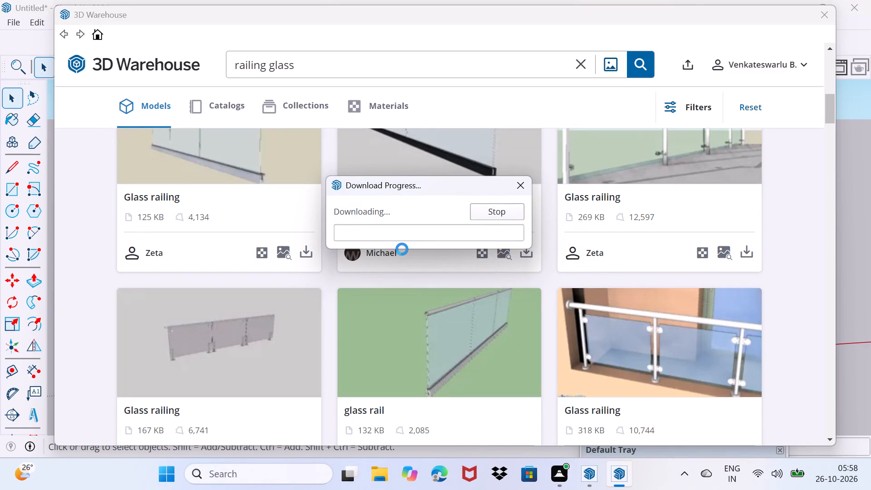
Place the loaded glass railing on the floor of the brown box-framed balcony, in front of its window.
scroll(446, 249, "up", 5)
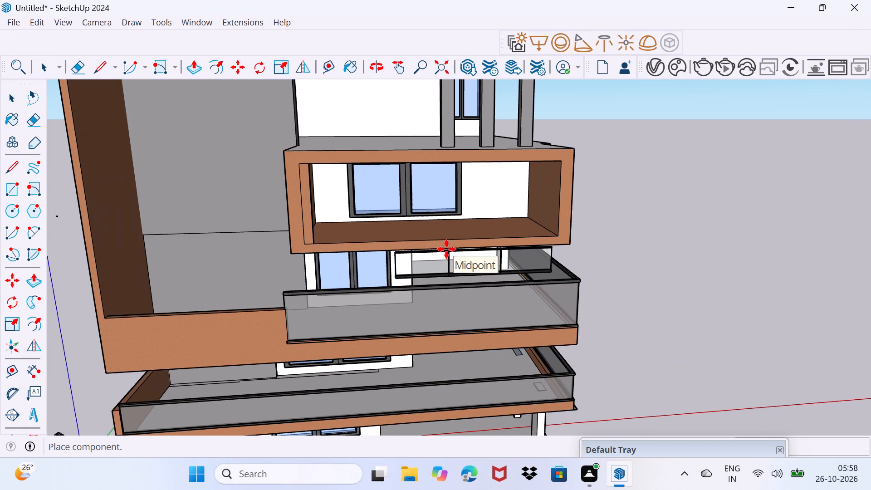
scroll(369, 217, "up", 4)
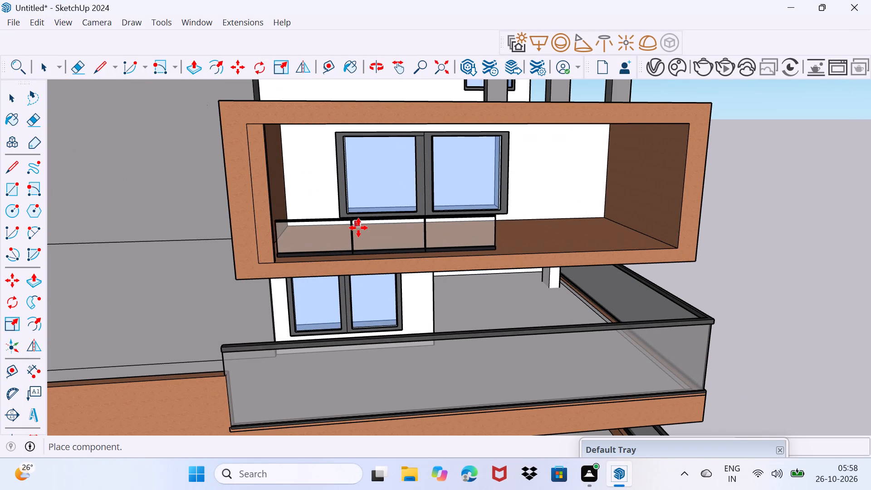
scroll(357, 229, "up", 9)
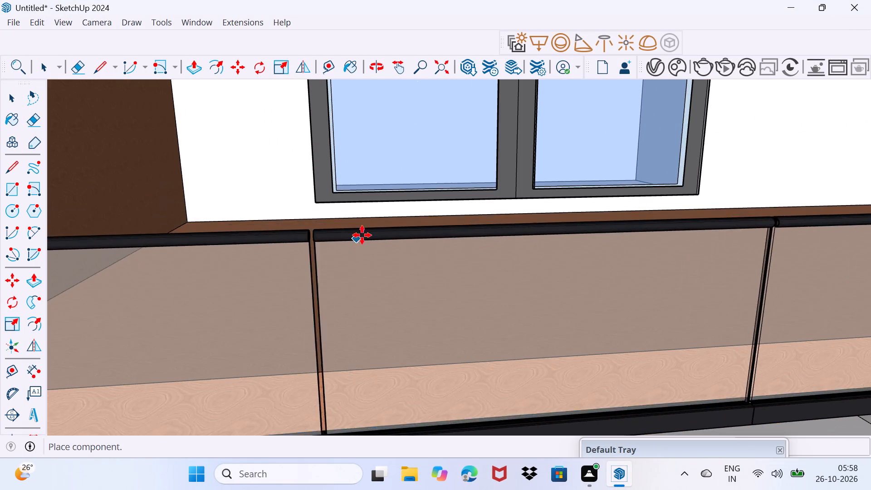
scroll(362, 235, "down", 3)
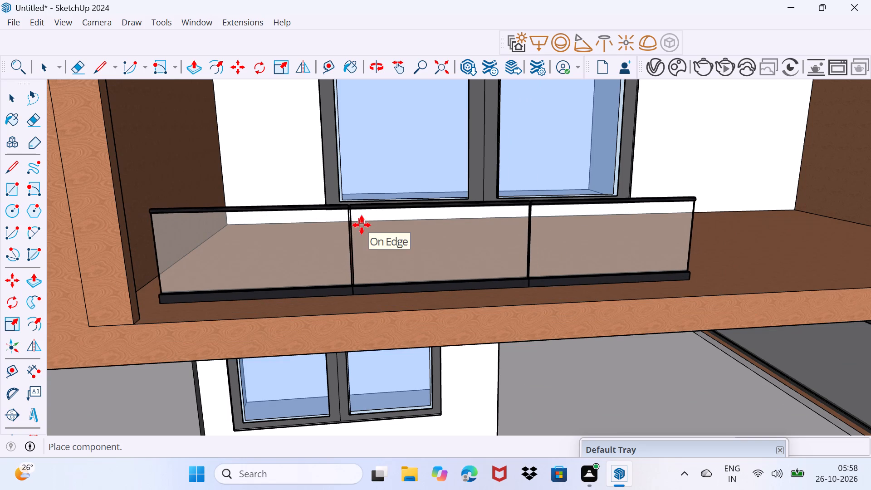
middle_click_drag(362, 225, 230, 233)
left_click(267, 224)
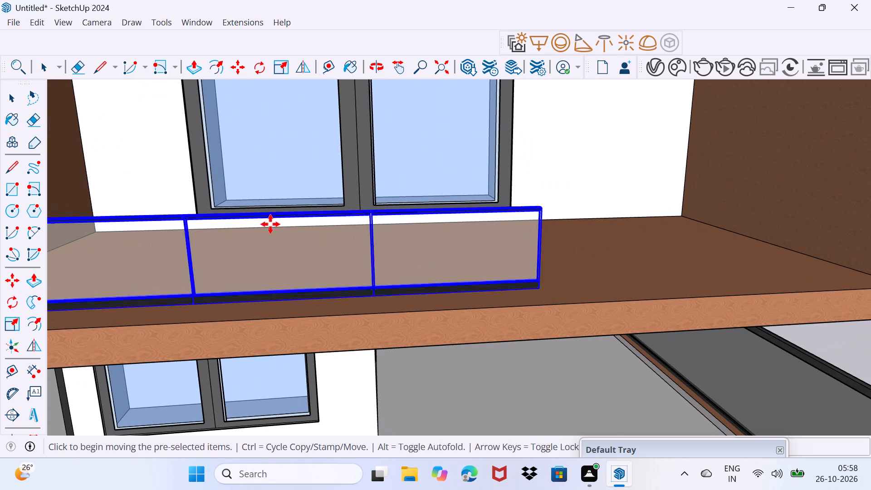
Move the railing by its lower end corner to the box frame's inner front corner, on the side away from the tall wall.
scroll(439, 259, "down", 3)
middle_click_drag(509, 281, 385, 283)
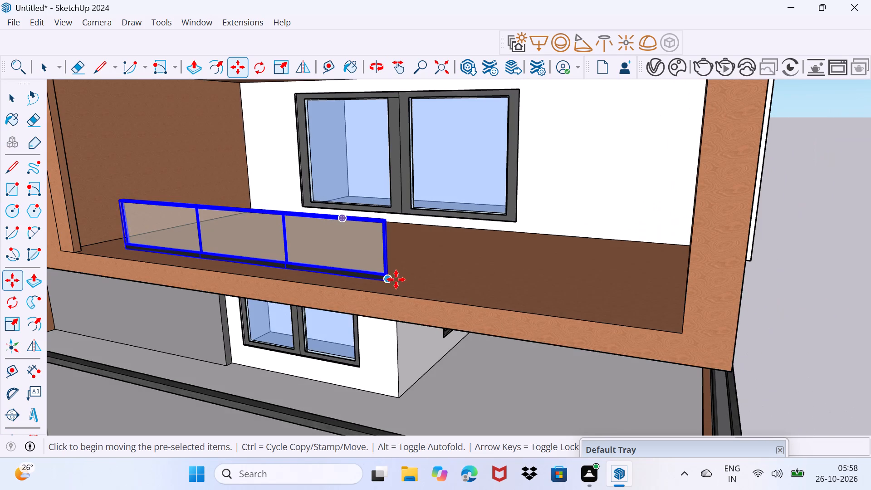
left_click(392, 282)
middle_click_drag(535, 305, 634, 314)
scroll(756, 292, "up", 7)
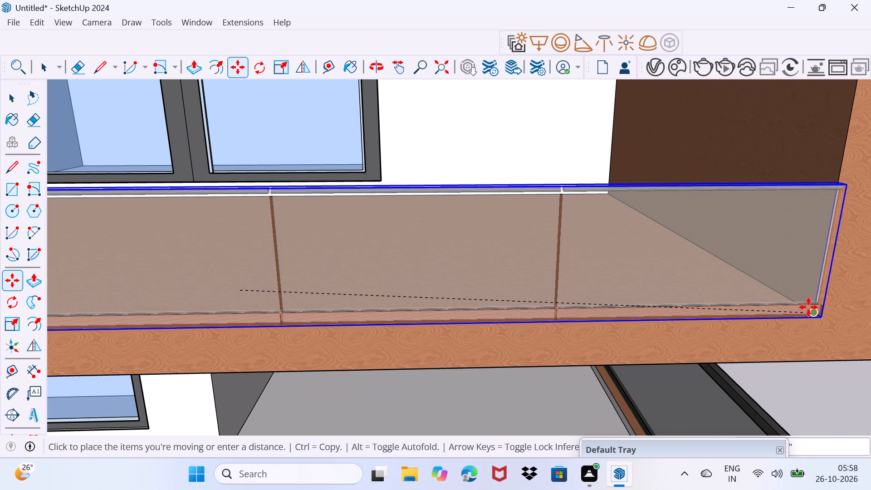
left_click(796, 301)
left_click(802, 313)
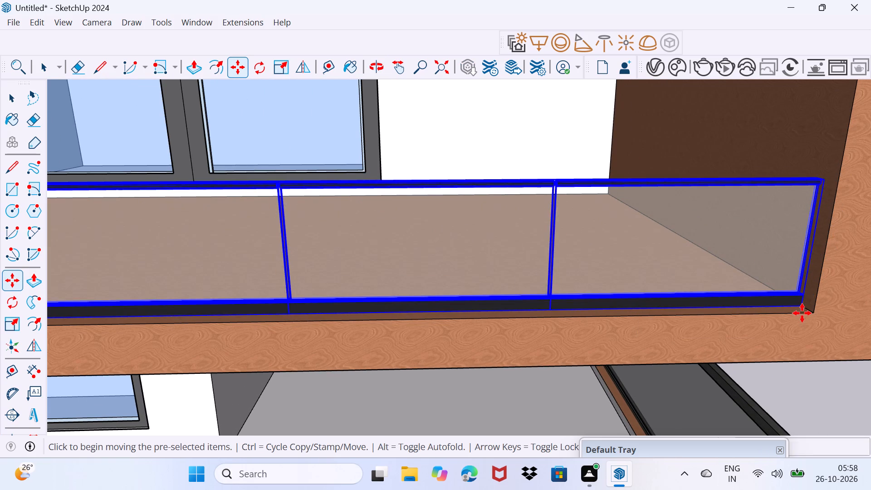
left_click(810, 311)
Stretch the railing lengthwise so its free end meets the opposite inner side of the brown box frame.
scroll(569, 315, "down", 5)
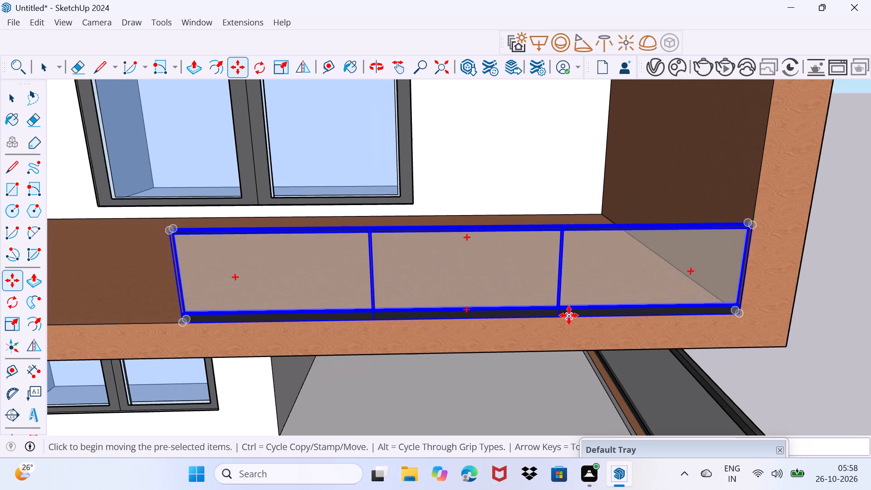
scroll(569, 315, "down", 5)
middle_click_drag(425, 328, 715, 284)
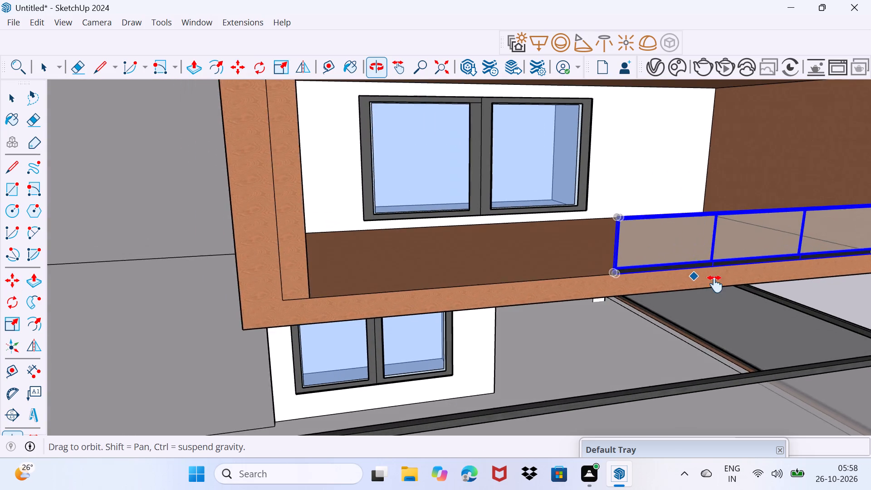
middle_click_drag(715, 284, 747, 283)
key("s")
scroll(675, 230, "up", 1)
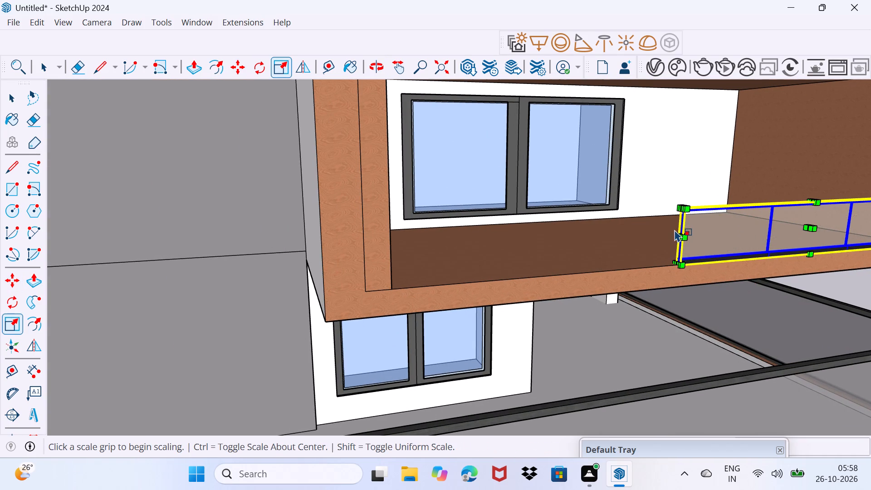
scroll(675, 230, "up", 1)
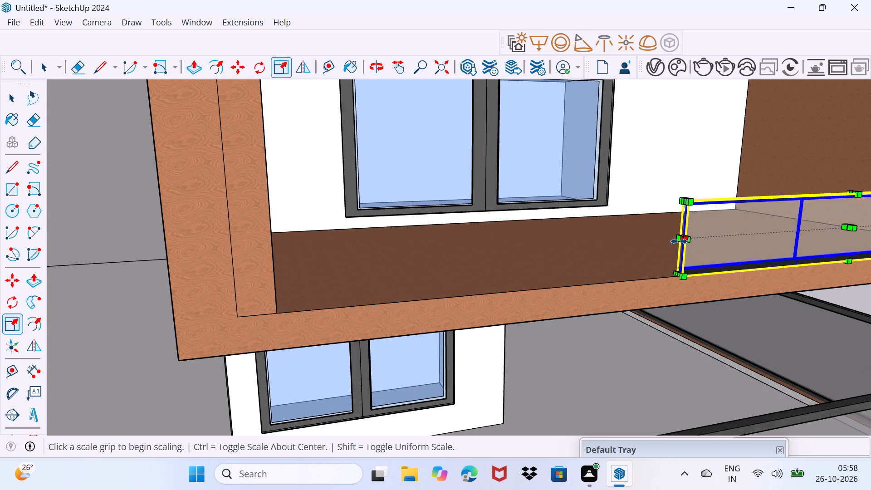
left_click(679, 241)
left_click(273, 270)
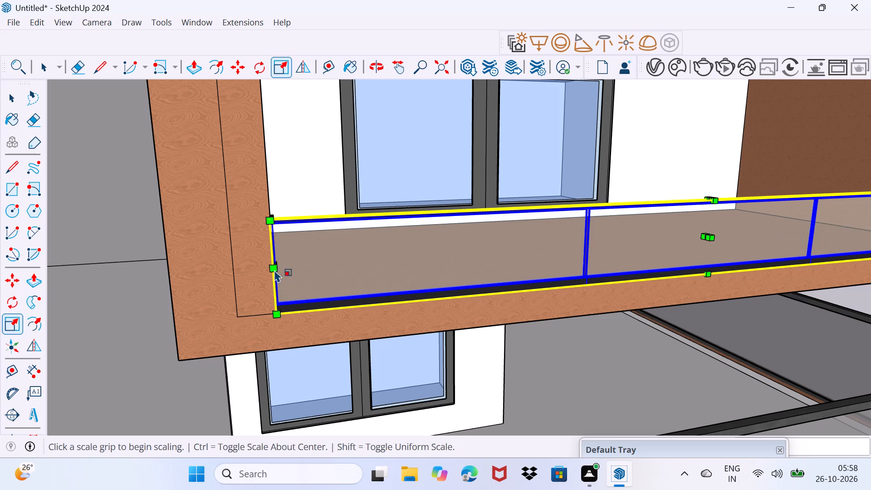
Scale the box-framed balcony's glass railing upward from its top to make it slightly taller.
scroll(689, 193, "up", 3)
middle_click_drag(696, 195, 653, 219)
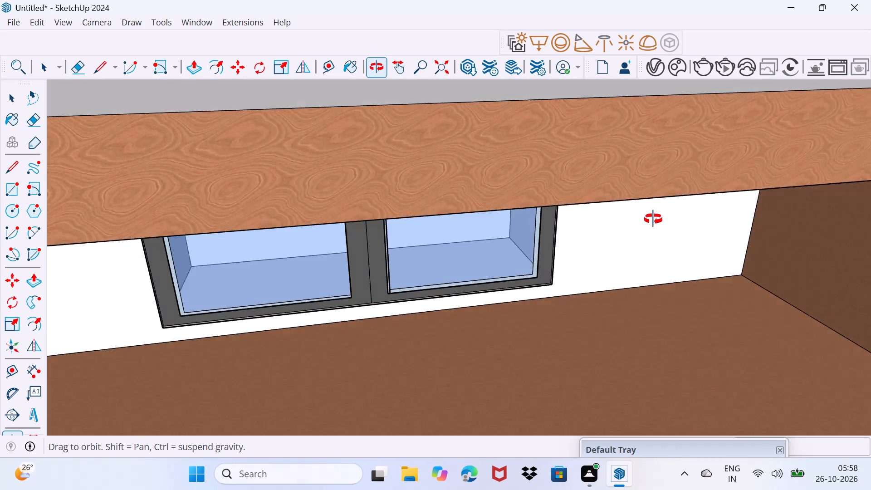
middle_click_drag(653, 219, 470, 158)
middle_click_drag(73, 254, 111, 245)
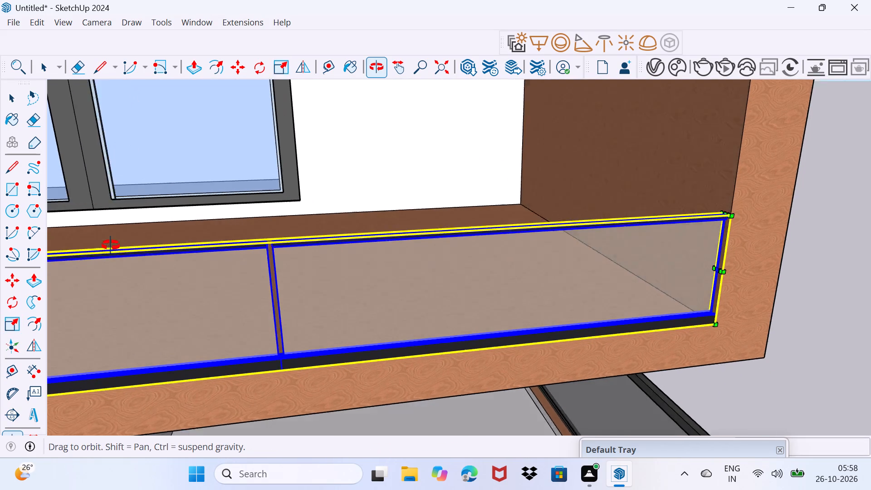
middle_click_drag(111, 245, 237, 230)
scroll(237, 230, "up", 7)
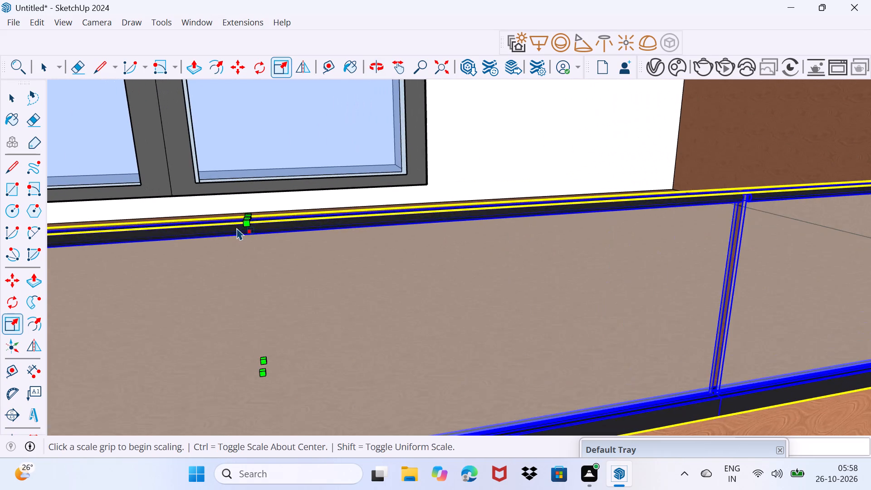
middle_click_drag(230, 234, 315, 280)
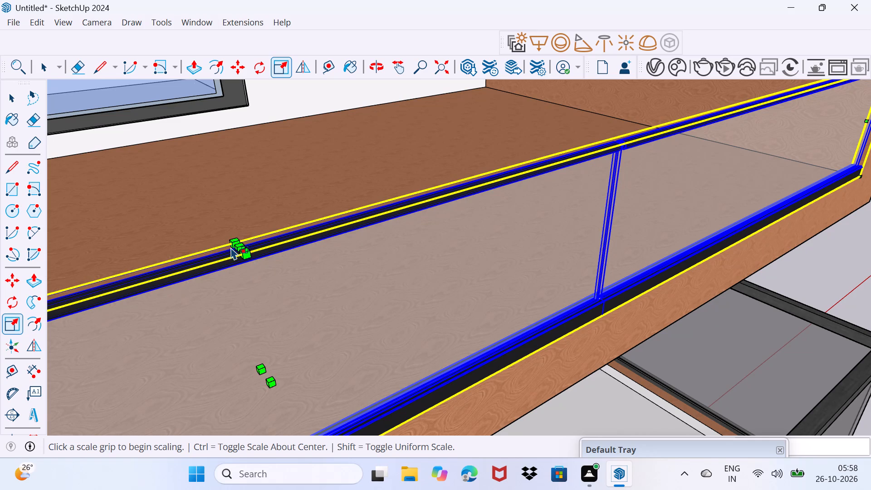
left_click(240, 250)
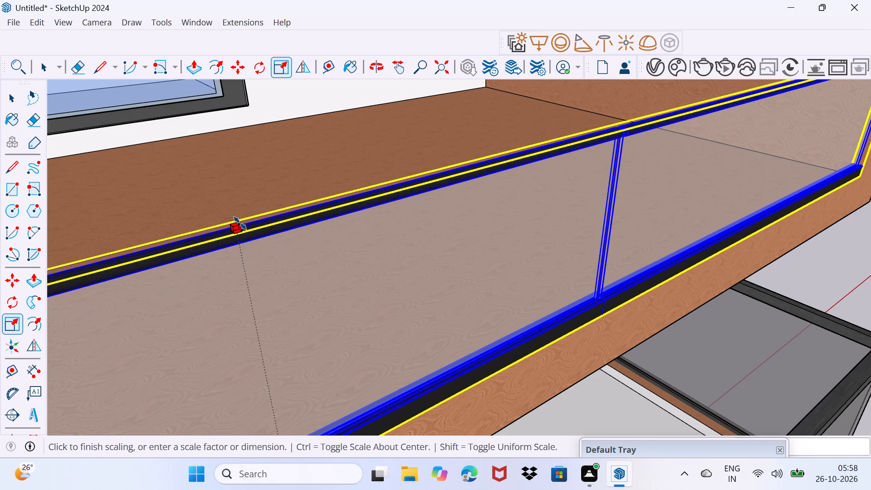
left_click(238, 203)
key("space")
left_click_drag(234, 244, 252, 195)
Examine the fitted balcony railings from the front and the side of the house.
scroll(251, 178, "down", 4)
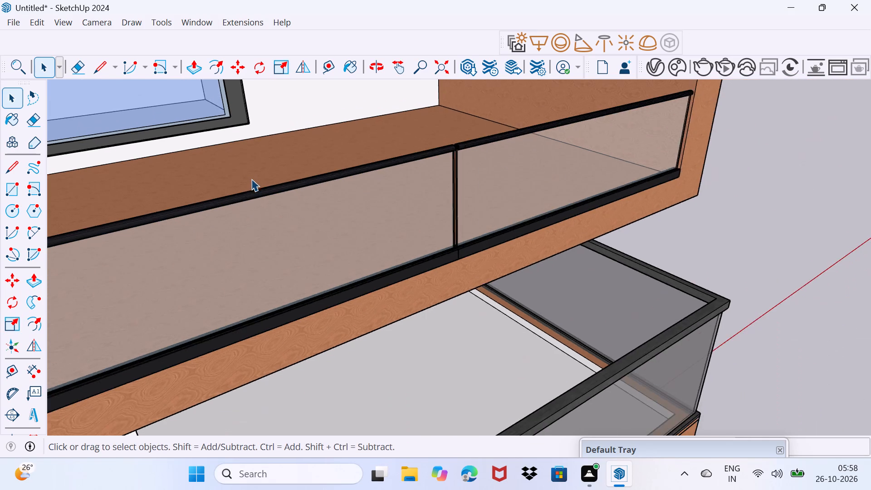
scroll(251, 179, "down", 19)
middle_click_drag(238, 204, 147, 146)
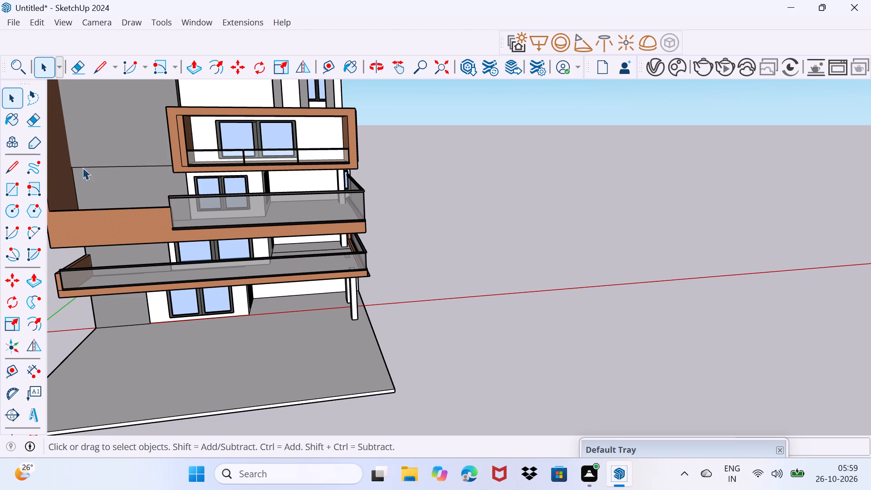
middle_click_drag(455, 297, 398, 314)
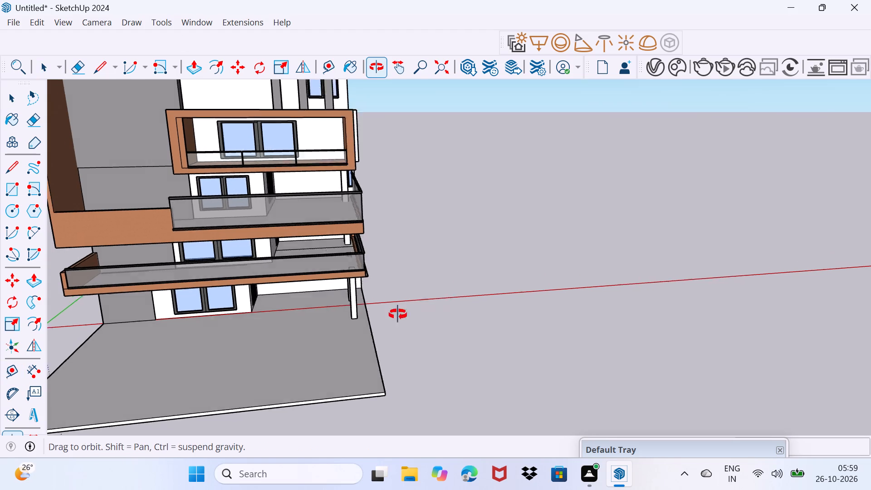
middle_click_drag(398, 314, 358, 245)
middle_click_drag(478, 219, 303, 289)
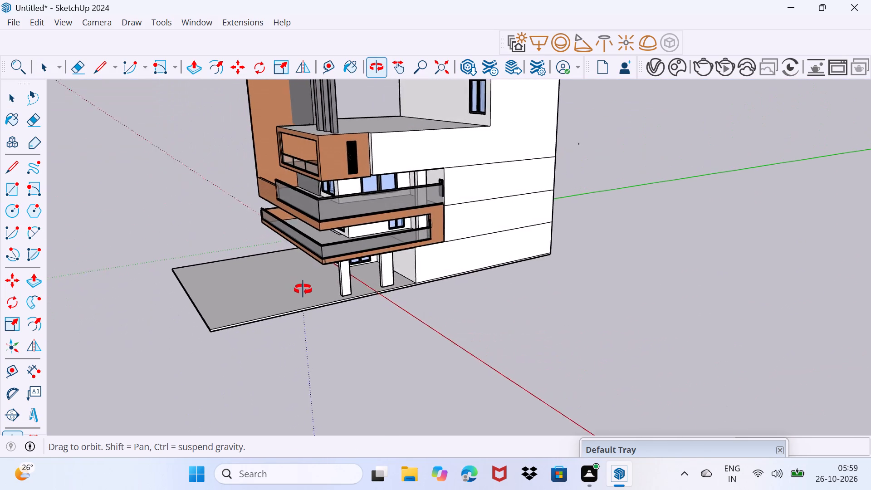
middle_click_drag(303, 289, 557, 255)
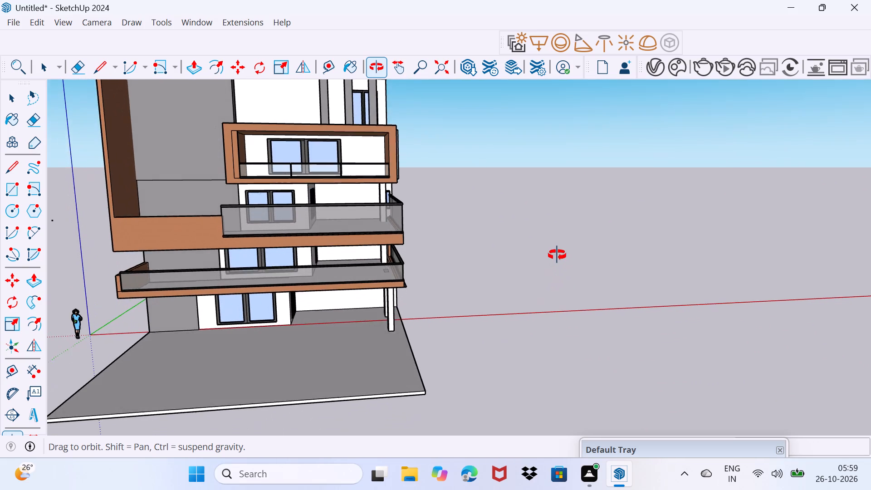
middle_click_drag(557, 255, 556, 254)
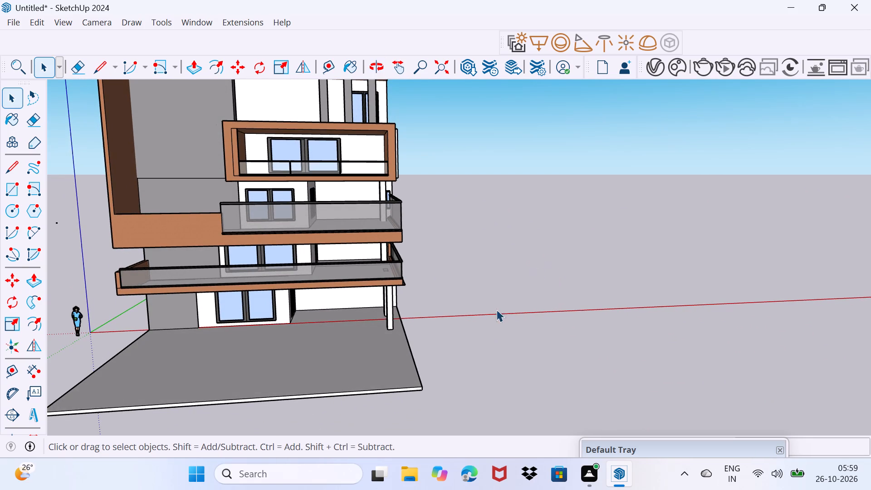
Copy the base slab's top side edge, on the side away from the tall wall, a short distance inward.
scroll(410, 334, "up", 2)
middle_click_drag(404, 335, 385, 351)
scroll(403, 336, "up", 4)
middle_click_drag(393, 357, 422, 358)
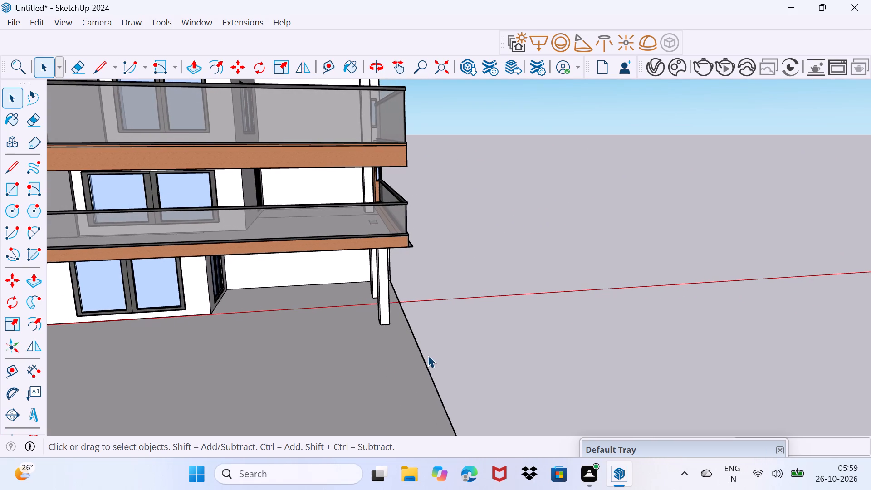
left_click(421, 357)
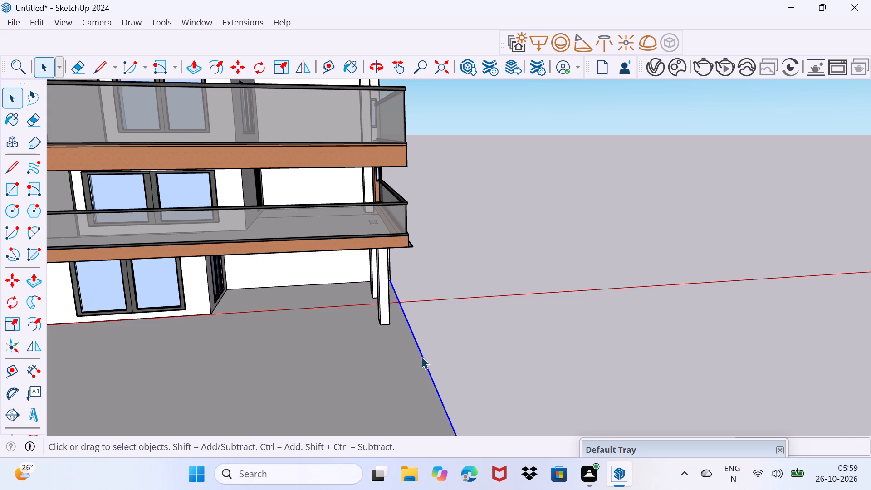
scroll(421, 357, "down", 1)
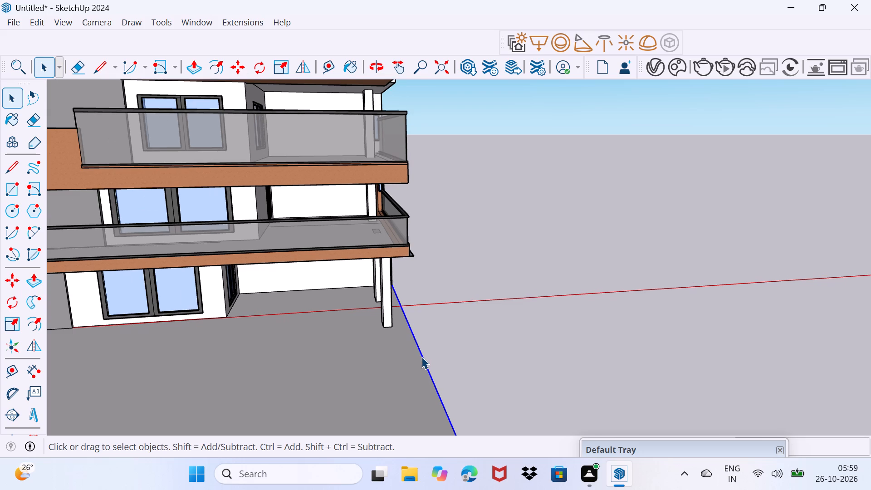
key("m")
scroll(421, 357, "down", 7)
middle_click_drag(415, 360, 412, 348)
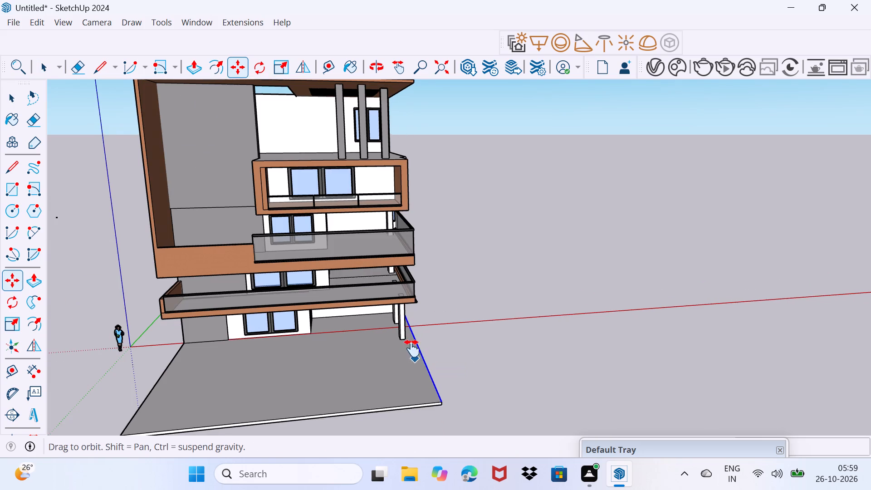
middle_click_drag(412, 348, 406, 328)
scroll(416, 365, "up", 10)
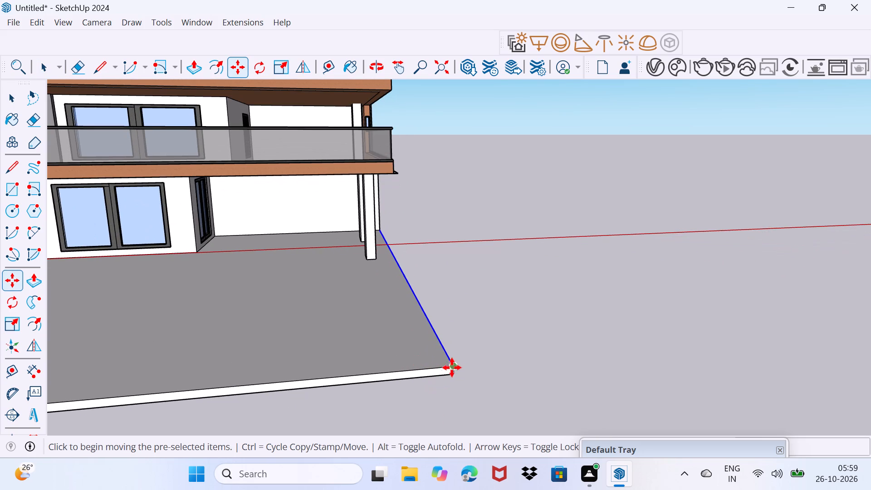
left_click(456, 367)
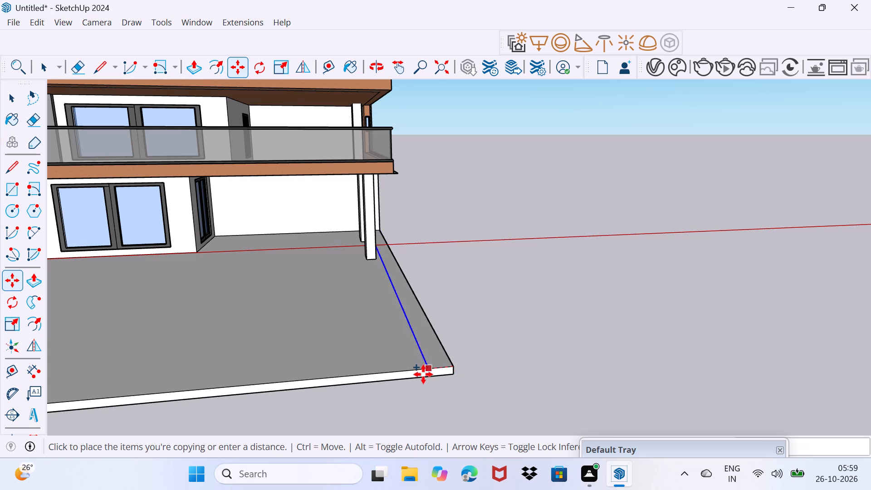
scroll(418, 376, "up", 4)
middle_click_drag(423, 374, 409, 376)
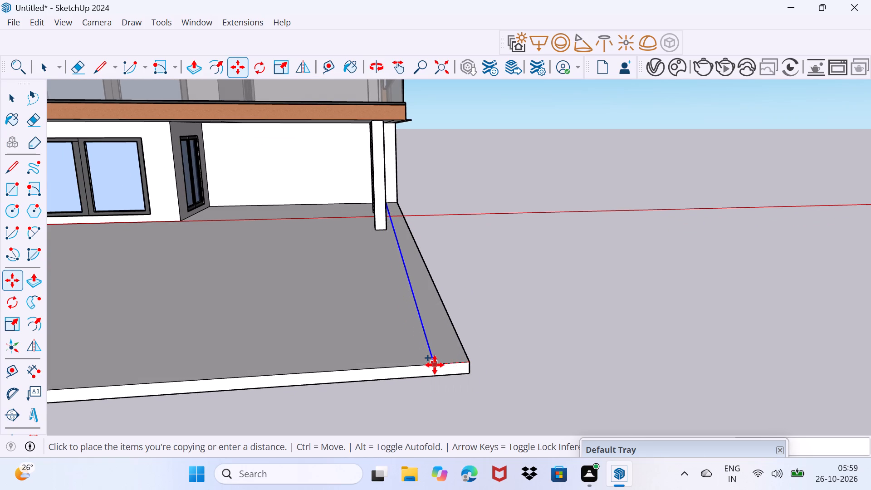
middle_click_drag(435, 365, 419, 365)
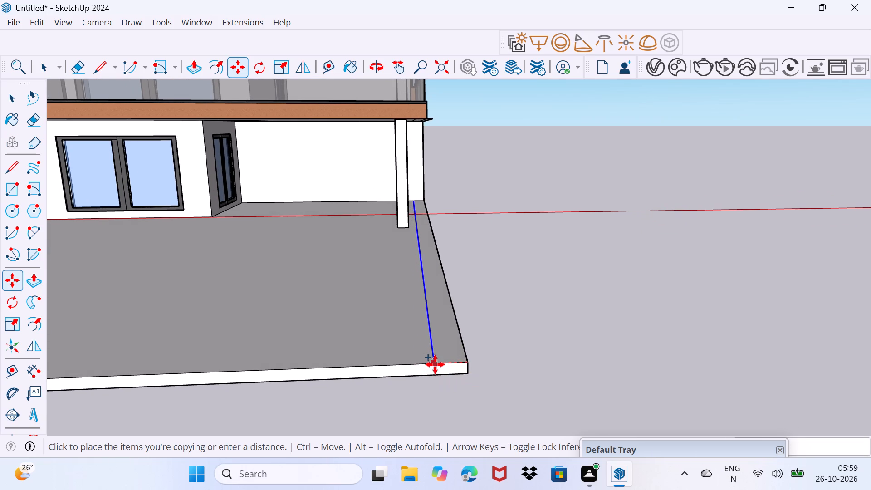
left_click(435, 364)
key("space")
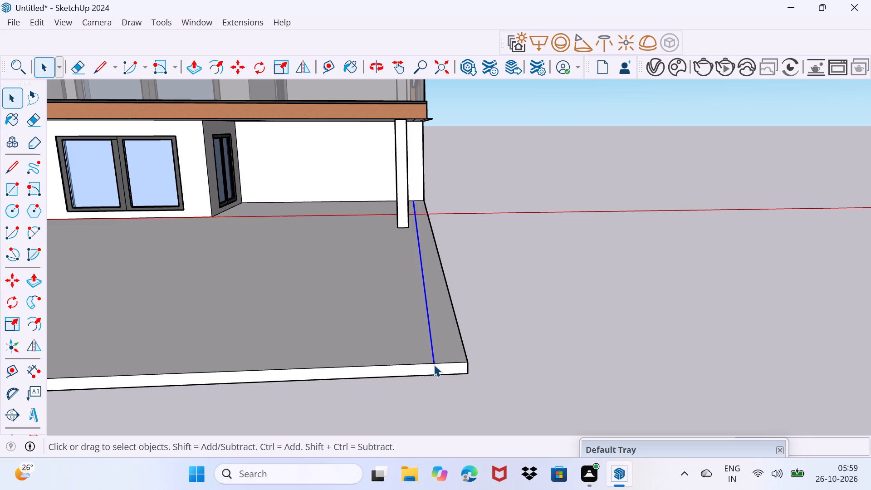
Copy the slab's top front edge back toward the house, to the midpoint of the copied side line.
left_click_drag(420, 372, 423, 357)
left_click(377, 367)
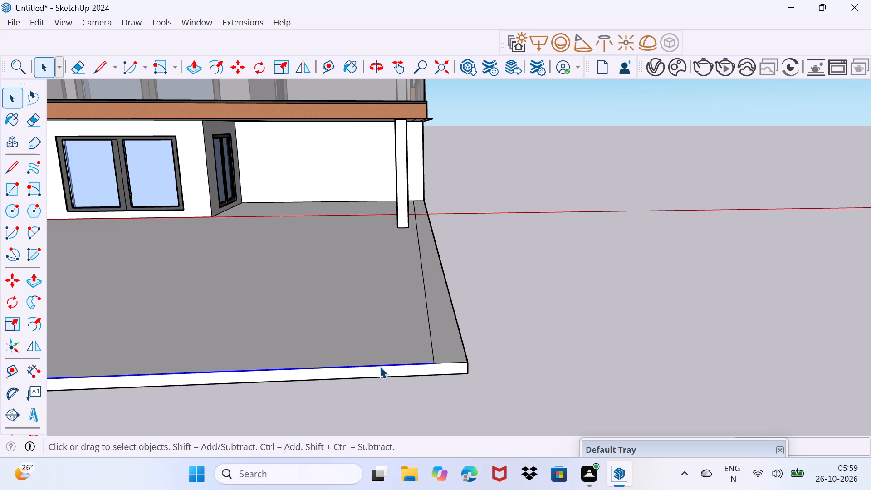
key("m")
left_click(436, 358)
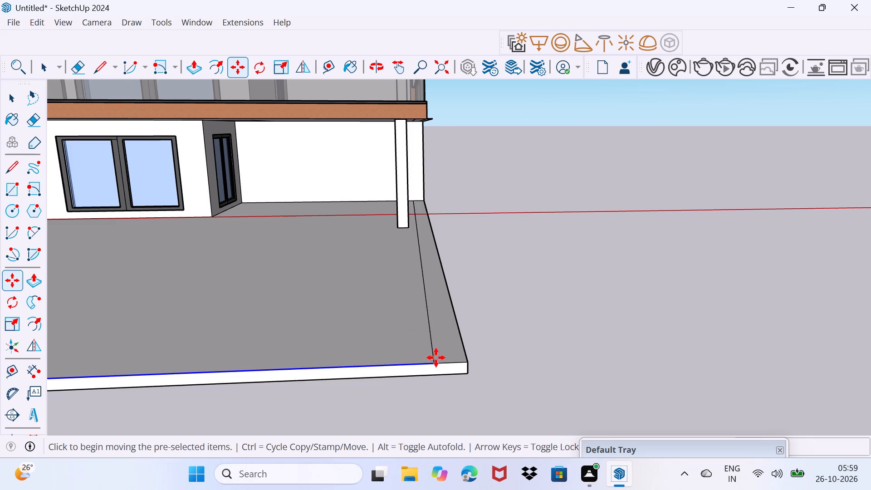
left_click(417, 245)
scroll(311, 263, "down", 8)
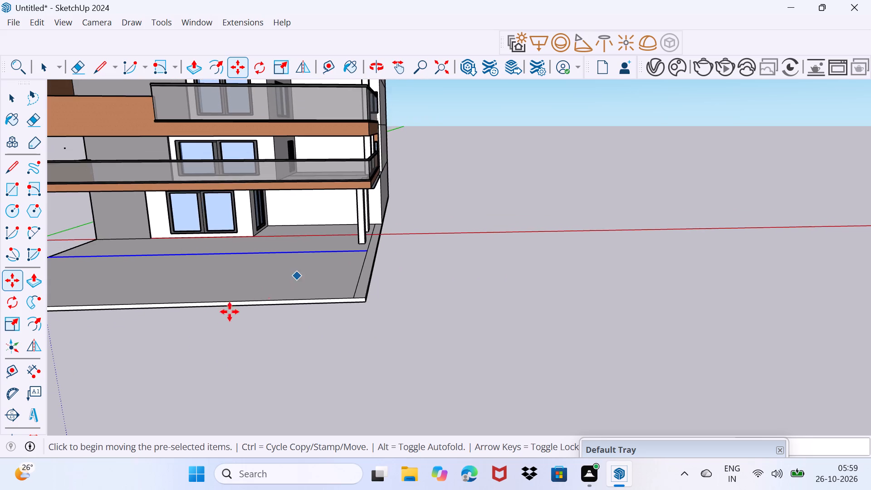
Copy the crosswise line on the slab 7" toward the house to form a narrow strip.
middle_click_drag(213, 317, 450, 311)
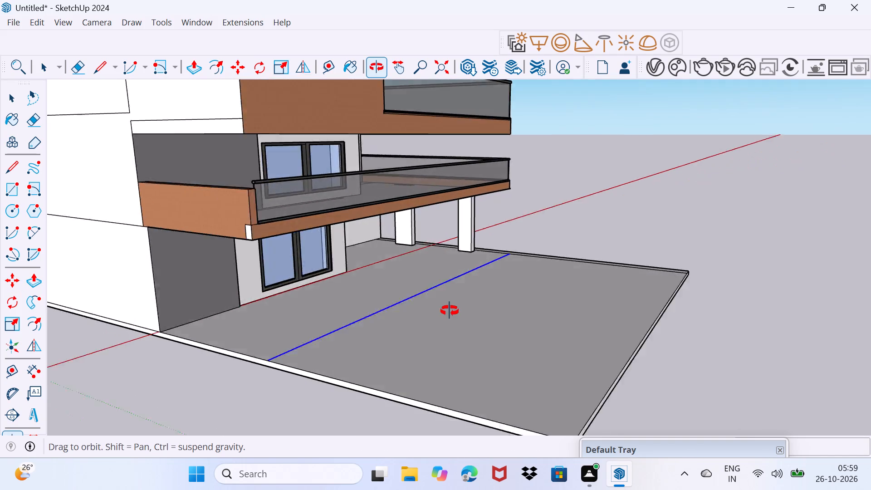
middle_click_drag(450, 311, 457, 310)
scroll(360, 369, "up", 3)
left_click(352, 349)
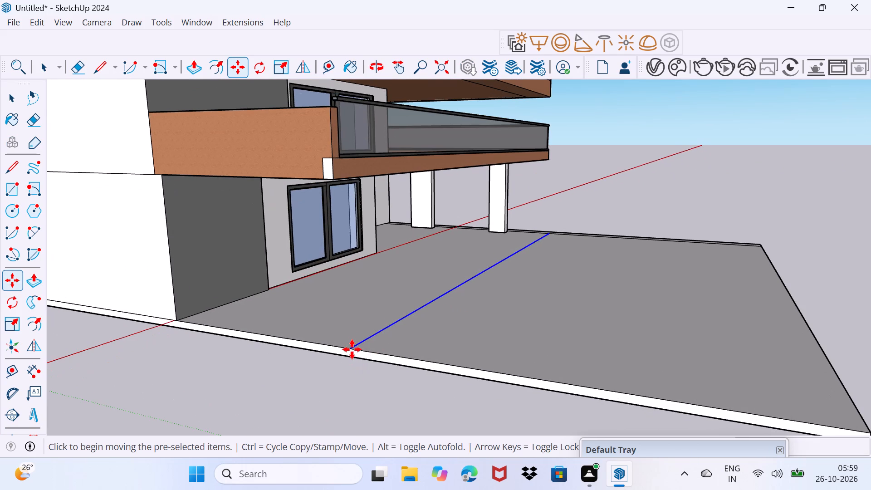
scroll(330, 345, "up", 6)
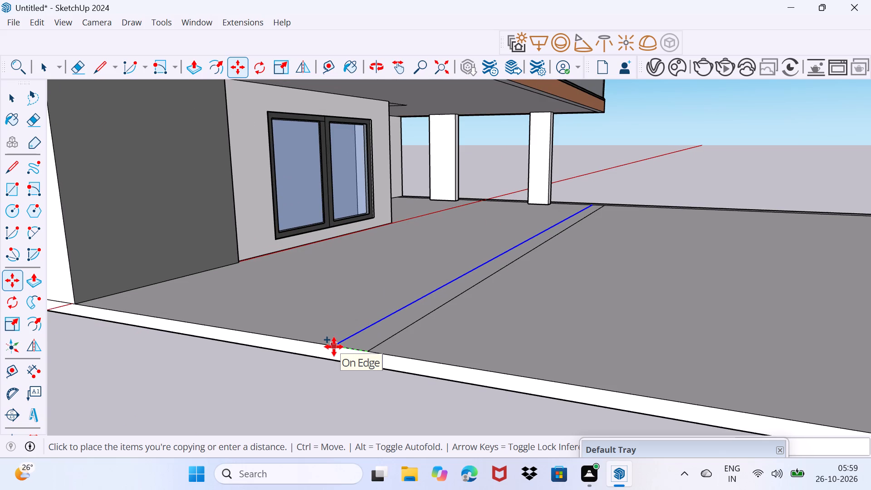
key("7")
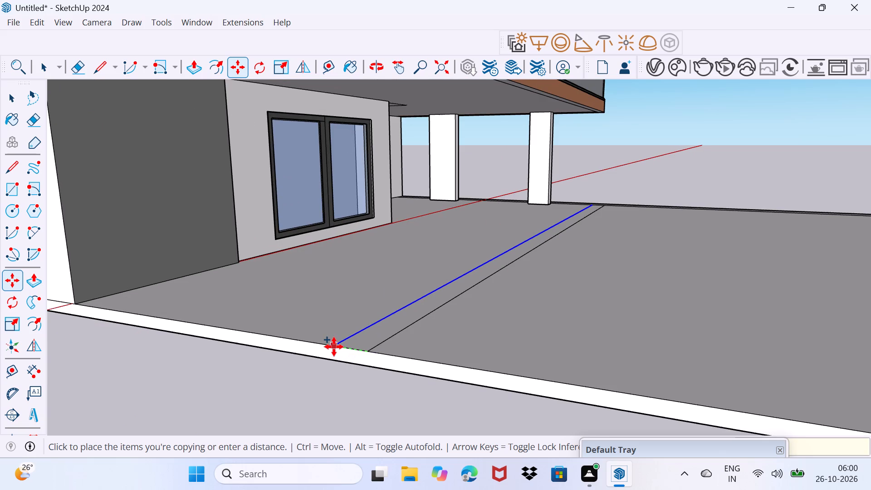
key("shift+quotedbl")
key("Return")
key("space")
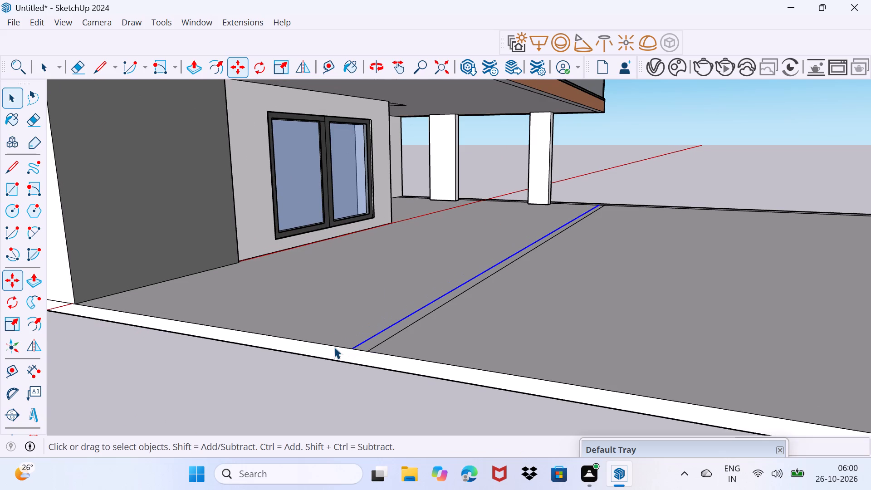
left_click_drag(325, 351, 338, 309)
Draw a line extending the strip's front line across the side strip to the slab's outer edge.
middle_click_drag(348, 329, 239, 403)
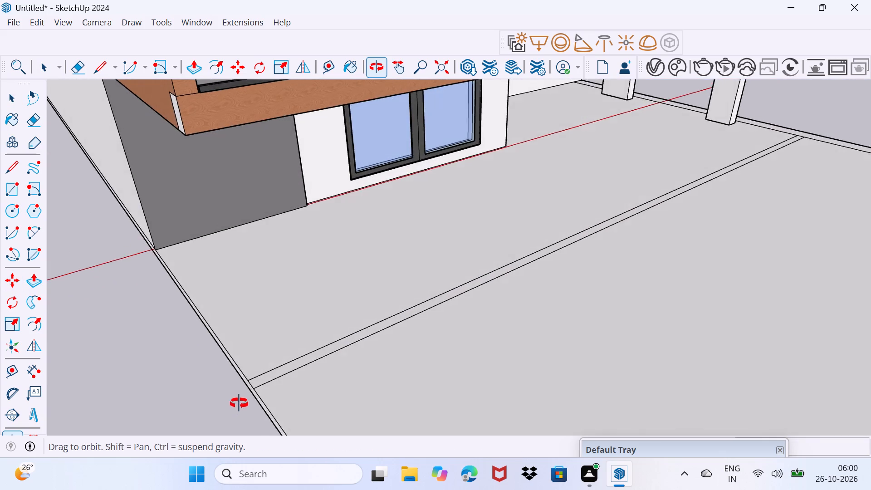
middle_click_drag(239, 403, 296, 352)
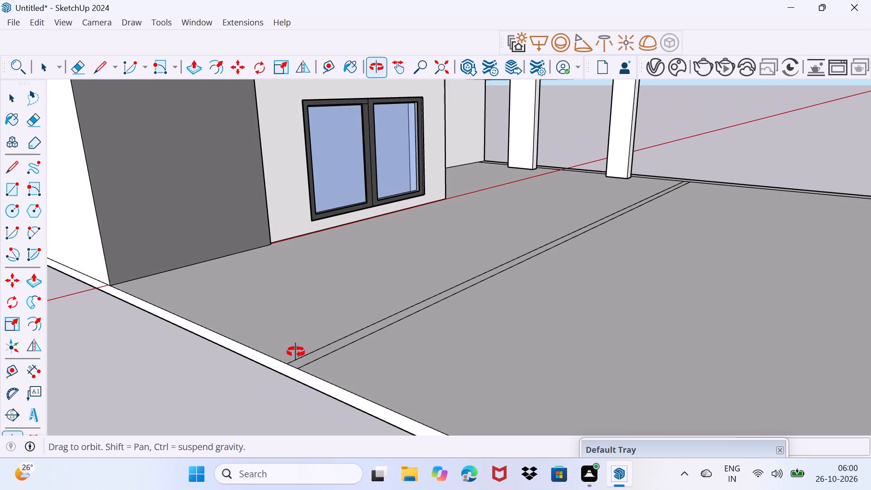
middle_click_drag(296, 352, 304, 344)
scroll(661, 186, "up", 2)
middle_click_drag(691, 176, 490, 262)
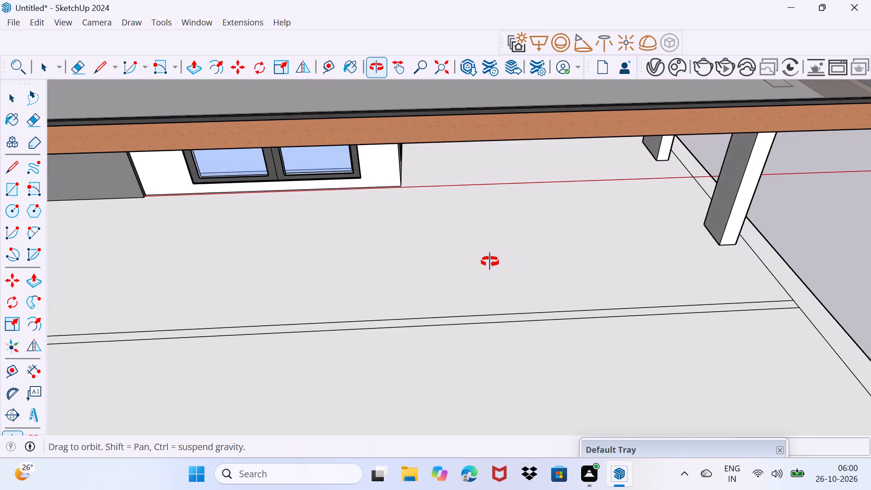
middle_click_drag(490, 262, 491, 244)
scroll(812, 302, "up", 7)
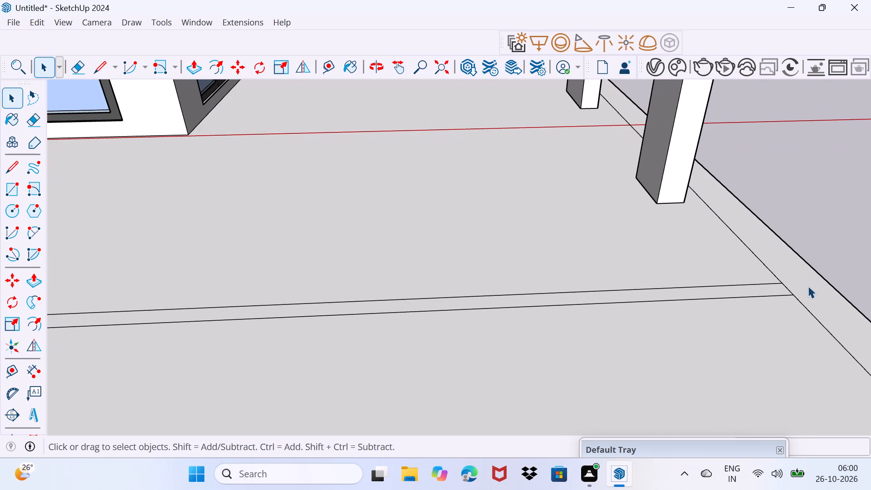
key("l")
left_click(796, 300)
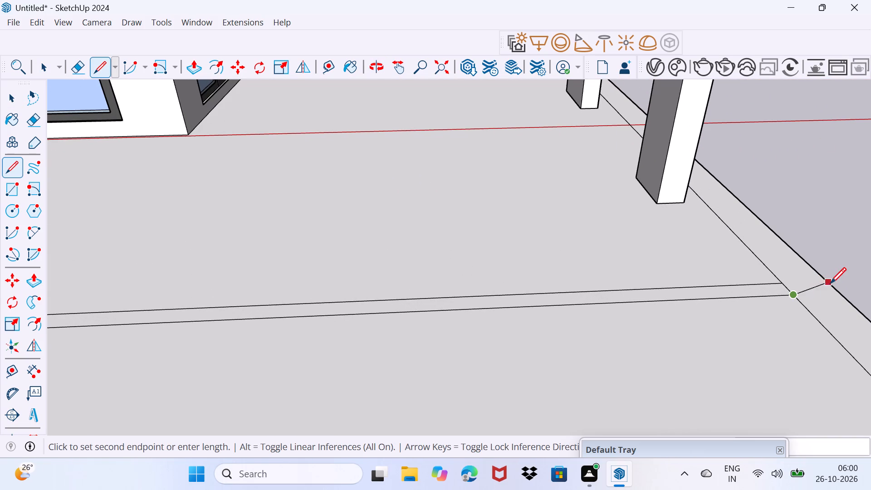
left_click(840, 288)
key("space")
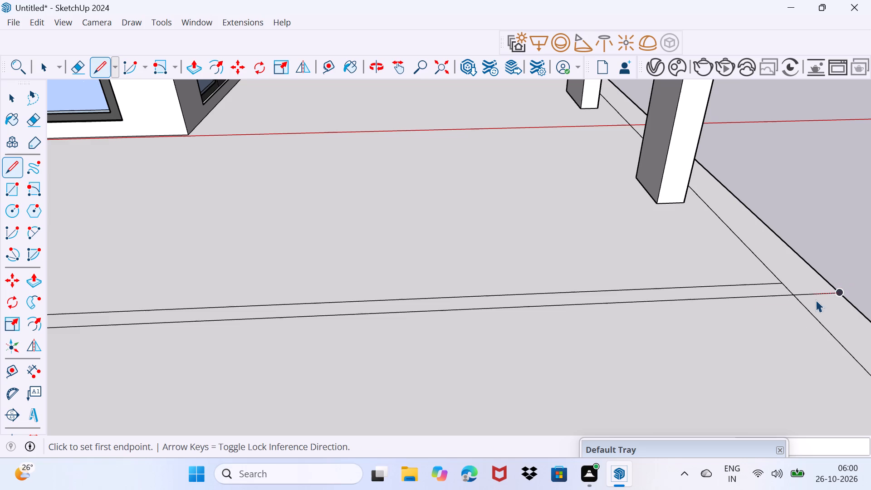
Erase the short segment between the two strips so they join into one L-shaped face.
scroll(761, 294, "up", 7)
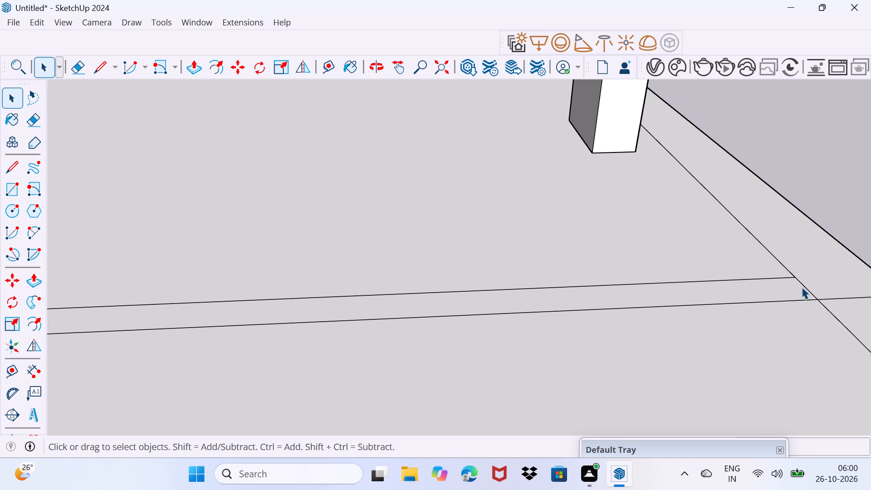
key("e")
left_click(802, 288)
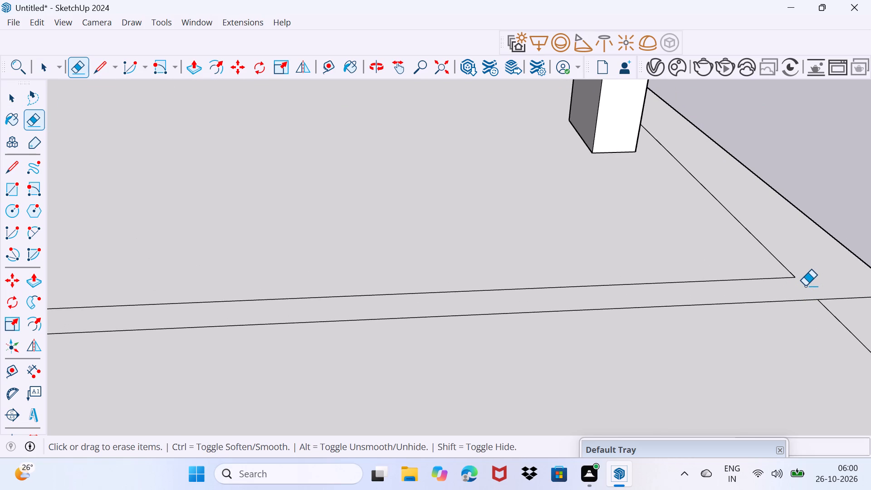
key("space")
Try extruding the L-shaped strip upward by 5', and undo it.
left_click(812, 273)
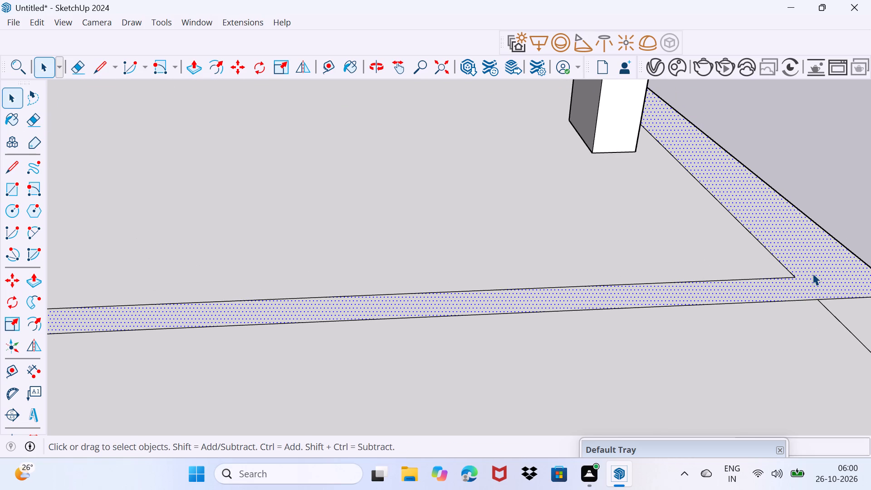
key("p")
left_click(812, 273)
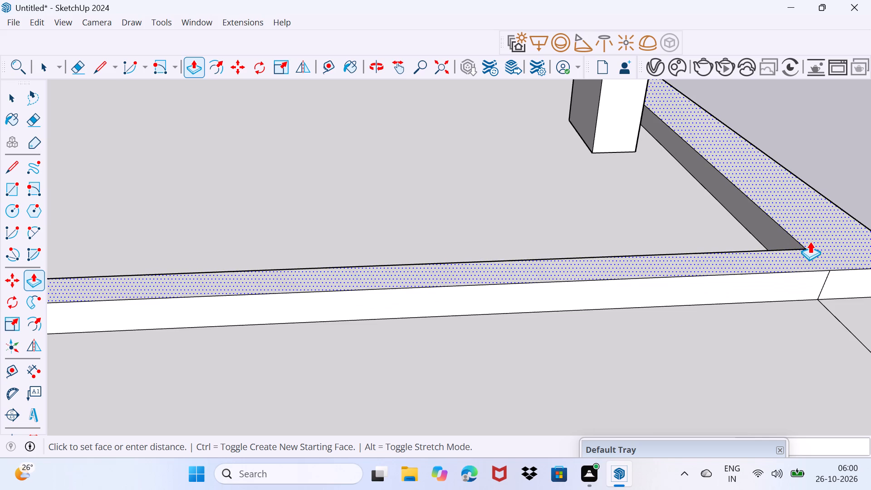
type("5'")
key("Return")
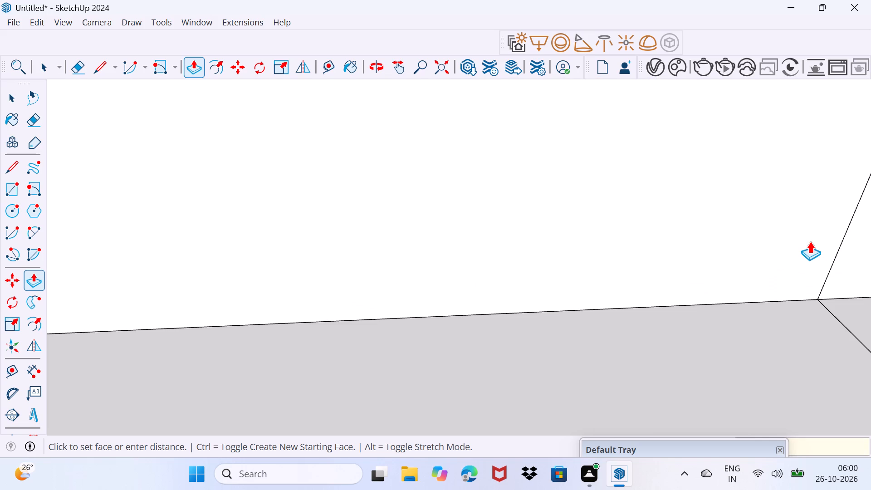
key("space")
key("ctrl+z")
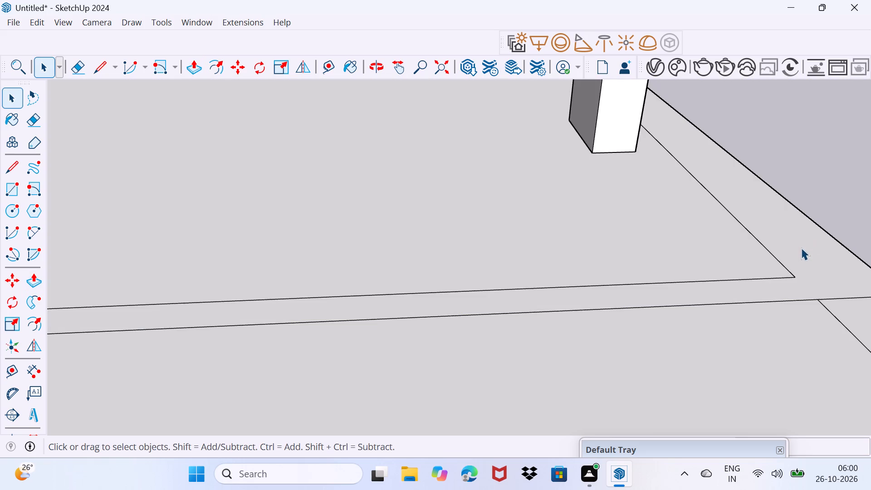
Extrude the L-shaped strip upward by eye into a low boundary wall around the front columns.
scroll(796, 252, "down", 2)
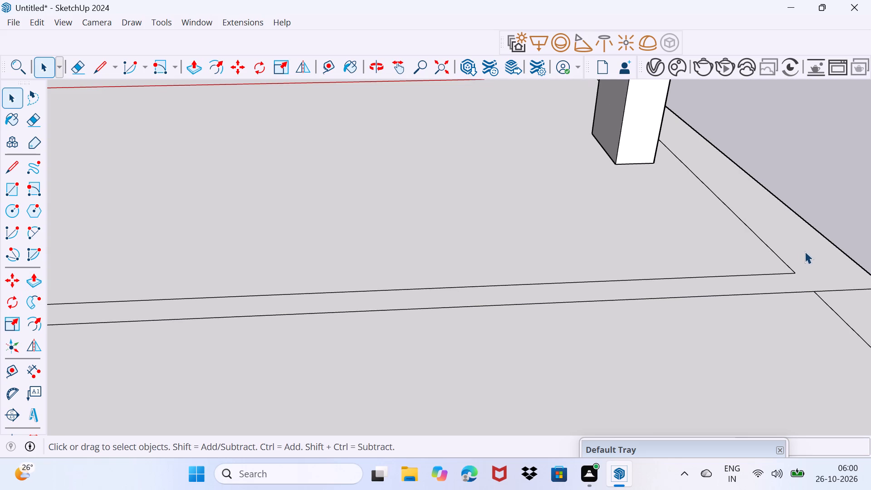
middle_click_drag(816, 255, 657, 230)
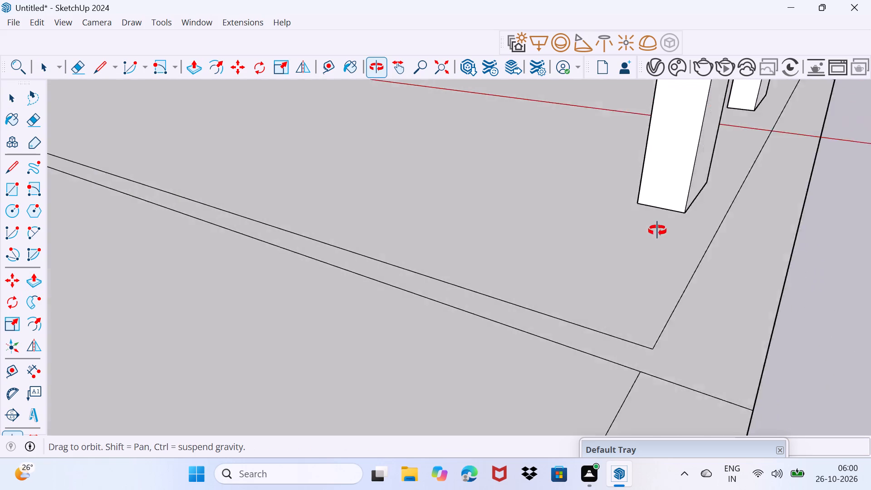
middle_click_drag(657, 230, 577, 220)
left_click(485, 363)
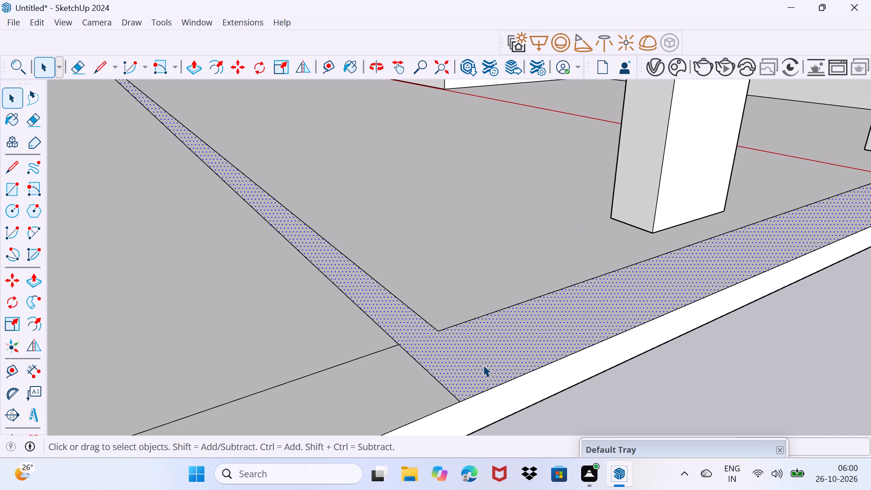
key("p")
left_click(483, 366)
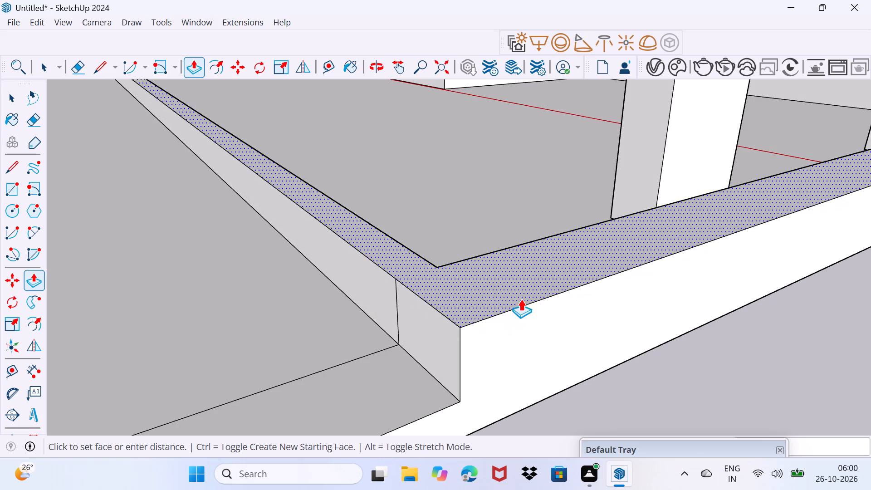
left_click(529, 275)
key("space")
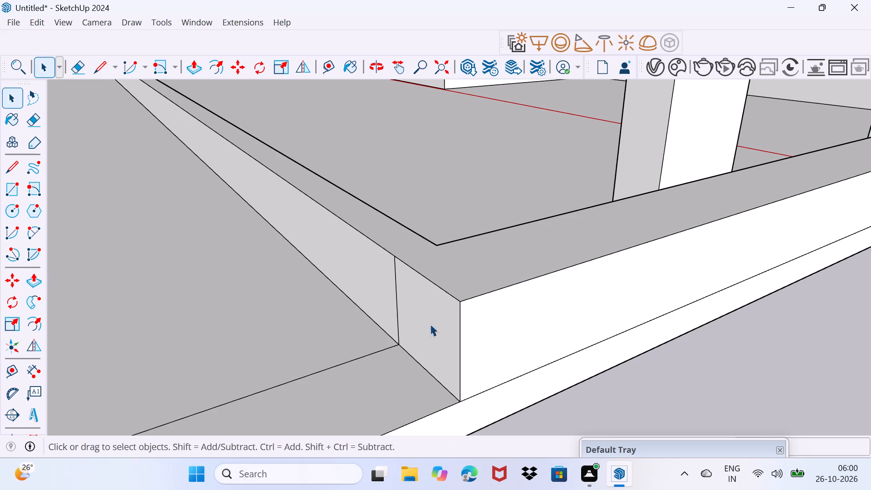
Erase the stray vertical line near the corner on the low wall's front face.
key("e")
left_click(397, 312)
scroll(399, 308, "down", 4)
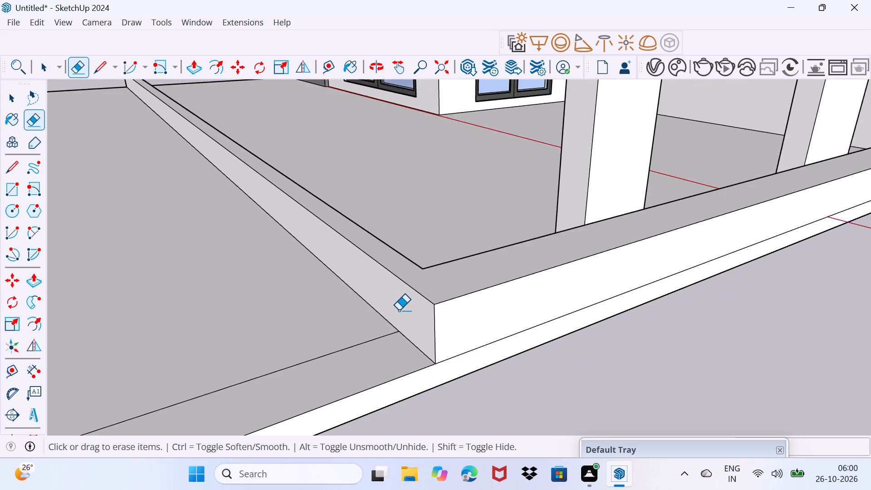
Undo the line erasure and the low wall's extrusion, returning to the flat L-shaped strip on the slab.
scroll(399, 310, "down", 6)
middle_click_drag(318, 316, 391, 323)
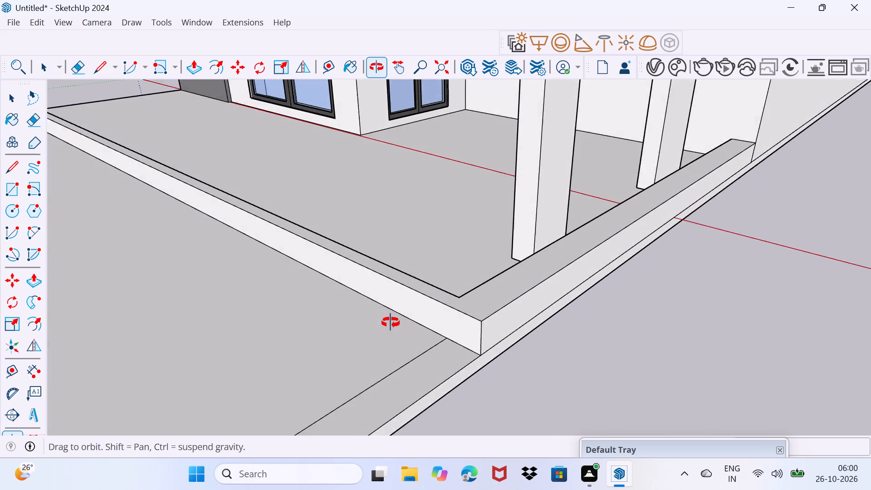
middle_click_drag(391, 323, 392, 319)
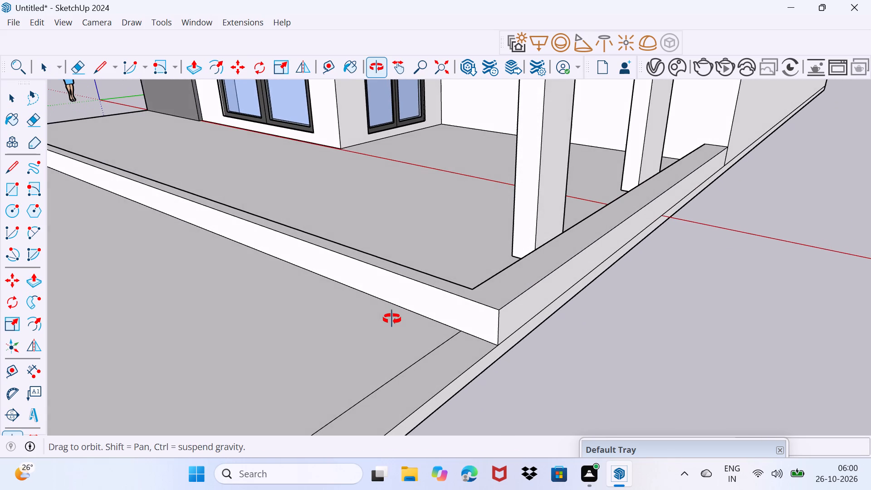
middle_click_drag(392, 319, 396, 319)
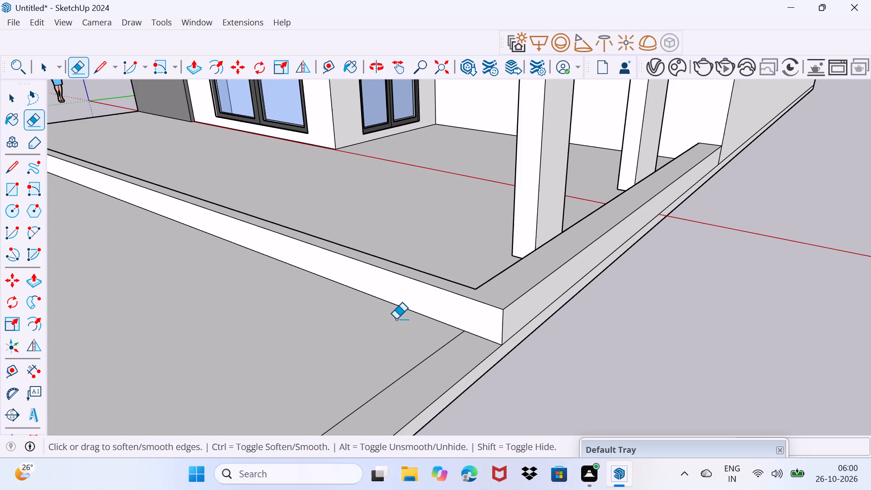
key("ctrl+z")
scroll(349, 323, "down", 3)
middle_click_drag(252, 334, 300, 341)
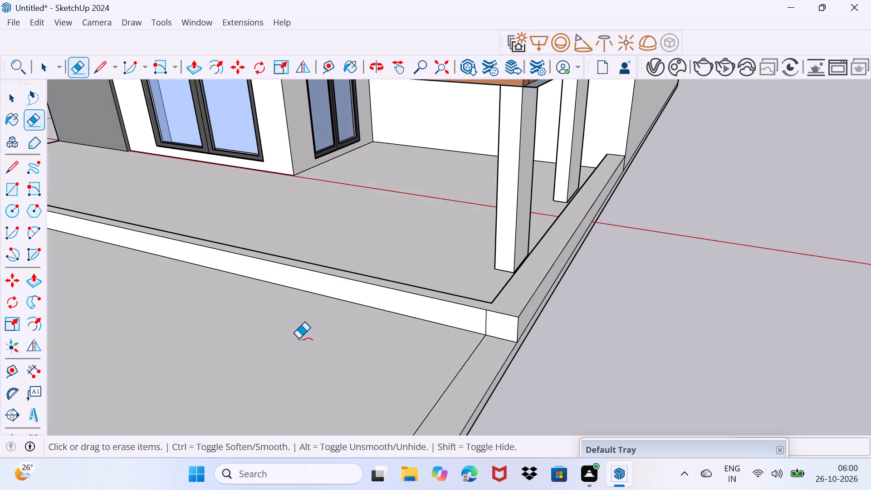
key("ctrl+z")
scroll(283, 338, "down", 1)
middle_click_drag(287, 338, 349, 323)
key("space")
key("space")
key("space")
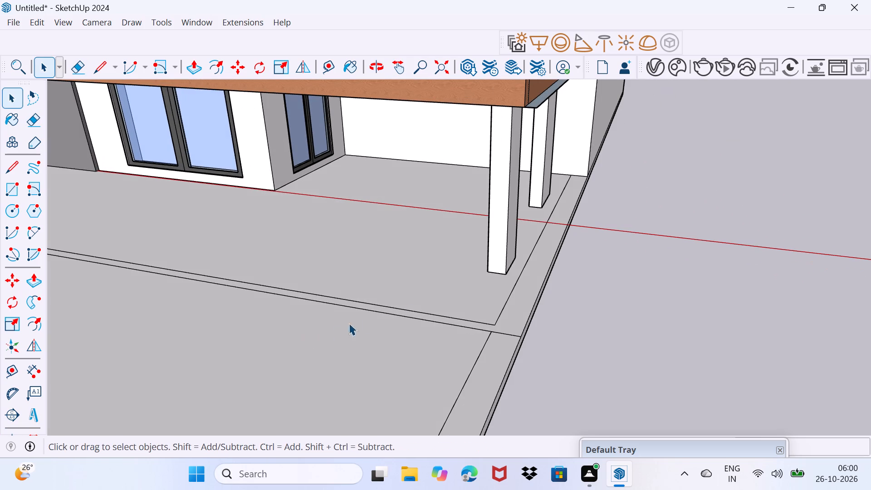
Draw a rectangle across the front strip's width, opposite the ground-floor window, to divide the strip into separate sections.
middle_click_drag(349, 323, 566, 271)
scroll(527, 274, "down", 4)
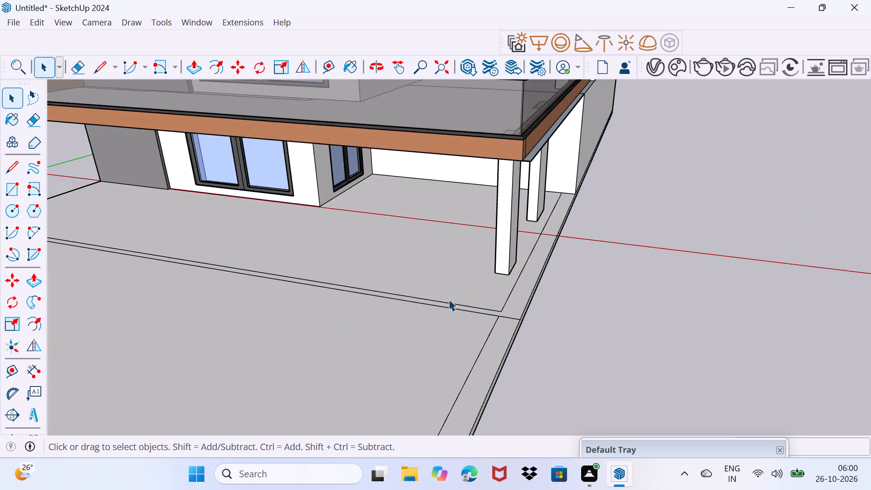
scroll(449, 299, "down", 3)
middle_click_drag(235, 350, 514, 270)
scroll(408, 265, "up", 3)
middle_click_drag(366, 264, 402, 313)
scroll(368, 298, "up", 3)
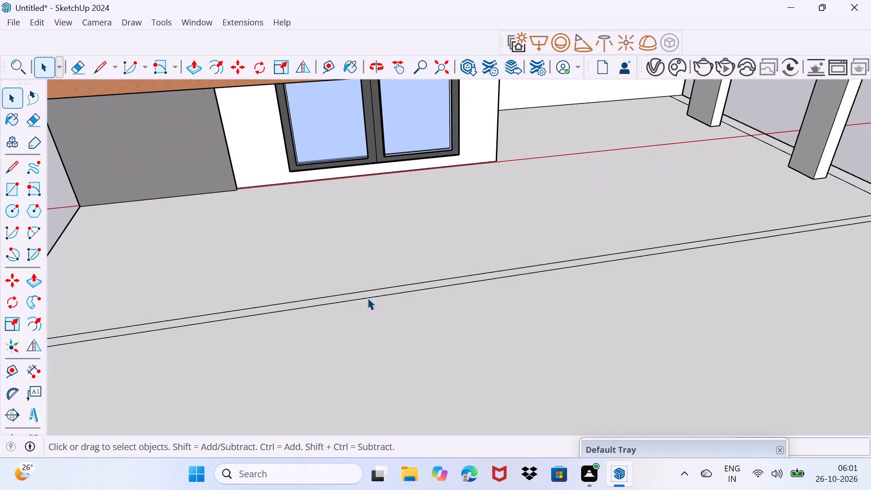
key("r")
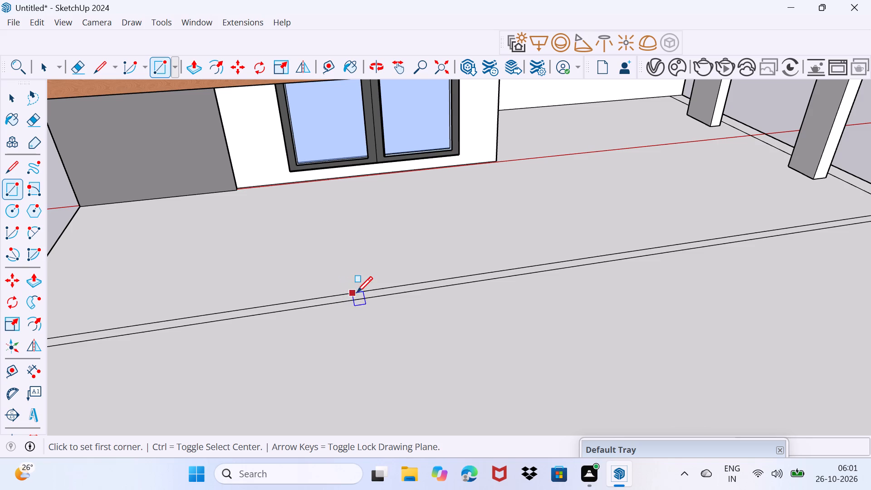
left_click(387, 286)
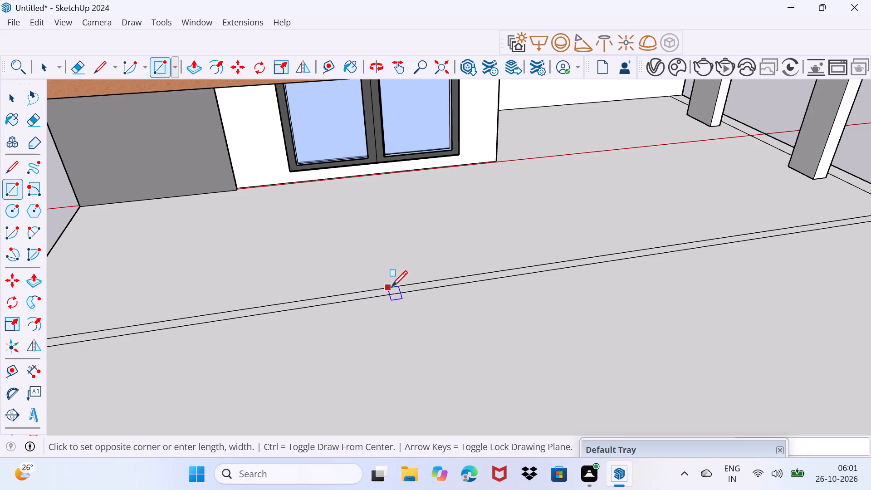
scroll(436, 291, "up", 9)
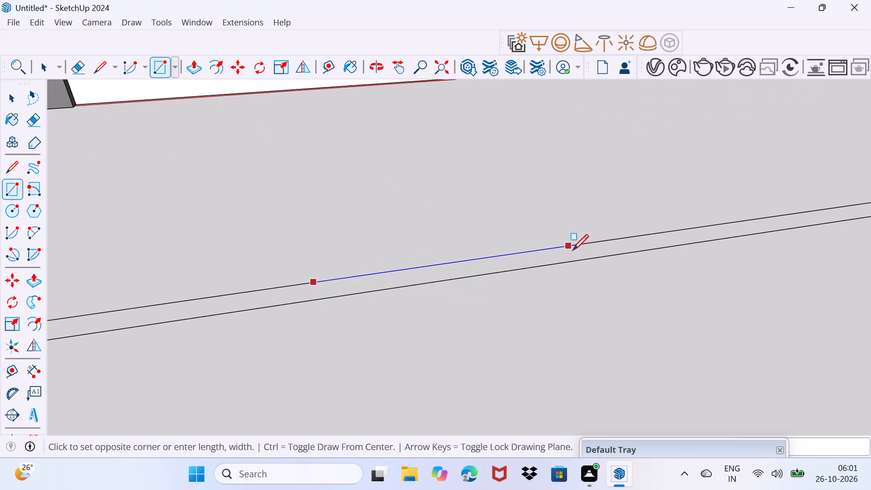
left_click(695, 244)
key("space")
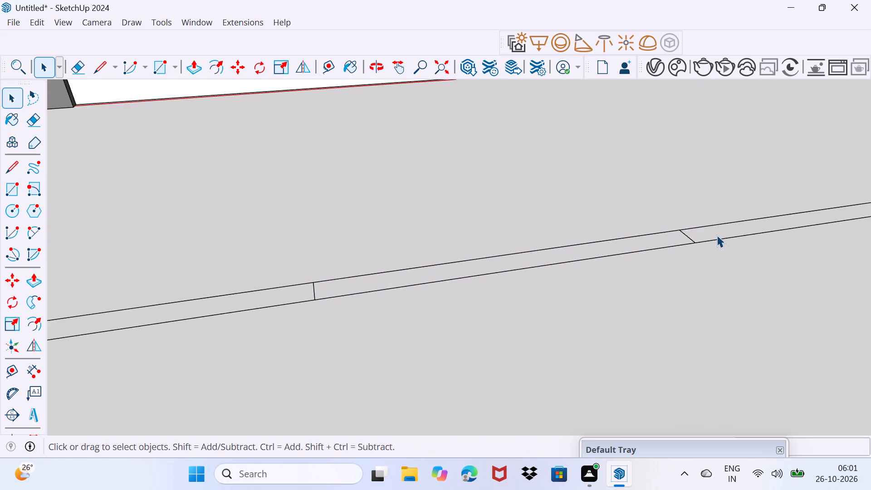
Extrude the L-shaped section of strip around the front columns upward by eye into a low wall.
scroll(717, 231, "down", 11)
middle_click_drag(718, 231, 701, 232)
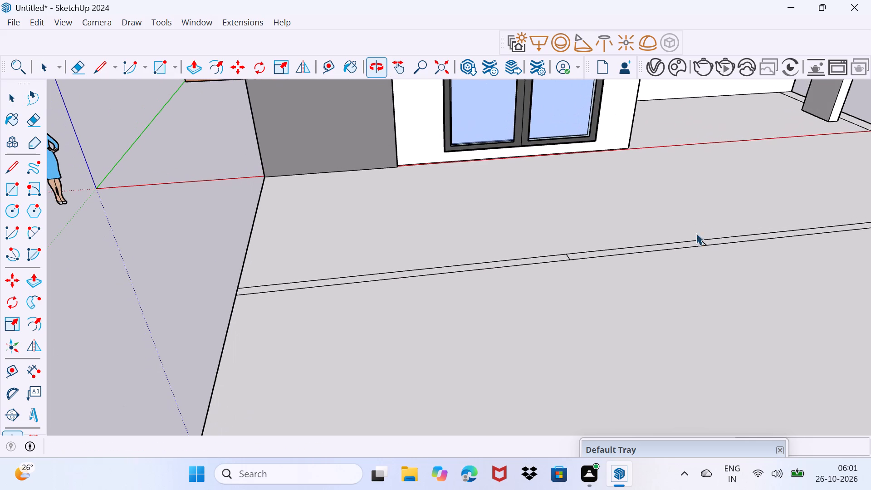
scroll(723, 238, "up", 4)
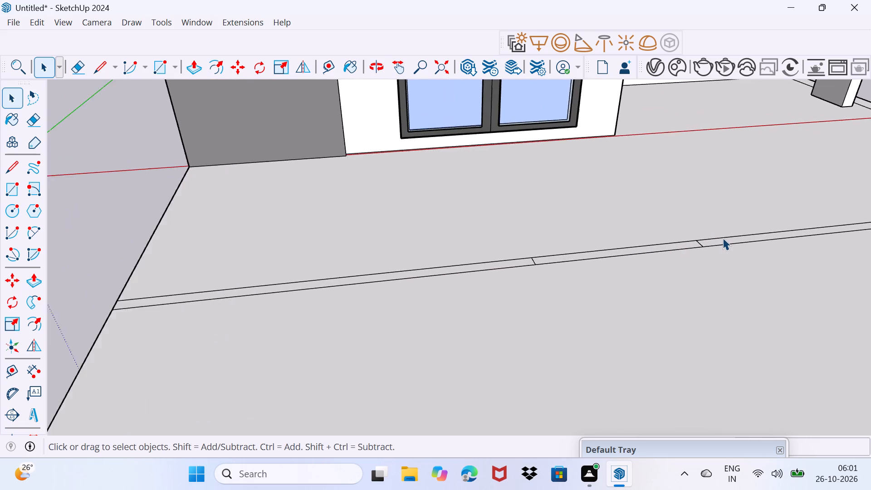
scroll(723, 238, "down", 10)
middle_click_drag(743, 240, 367, 306, "shift")
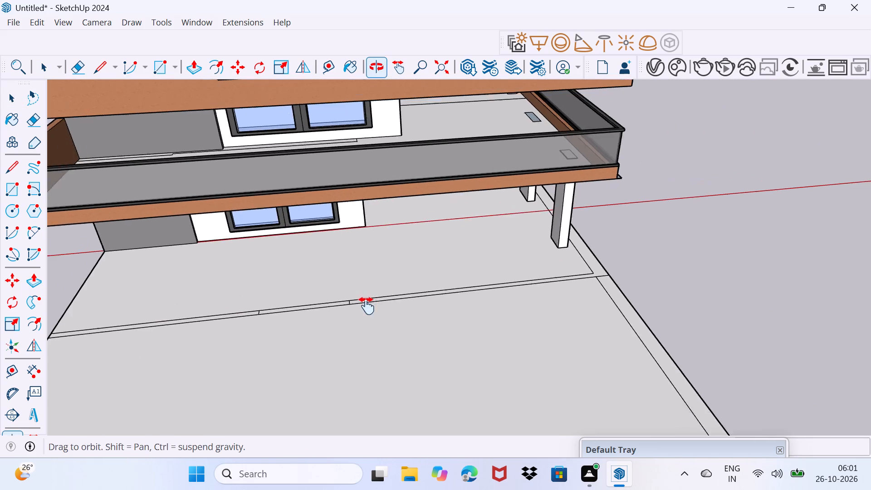
middle_click_drag(367, 306, 366, 306, "shift")
scroll(481, 298, "up", 7)
left_click(670, 249)
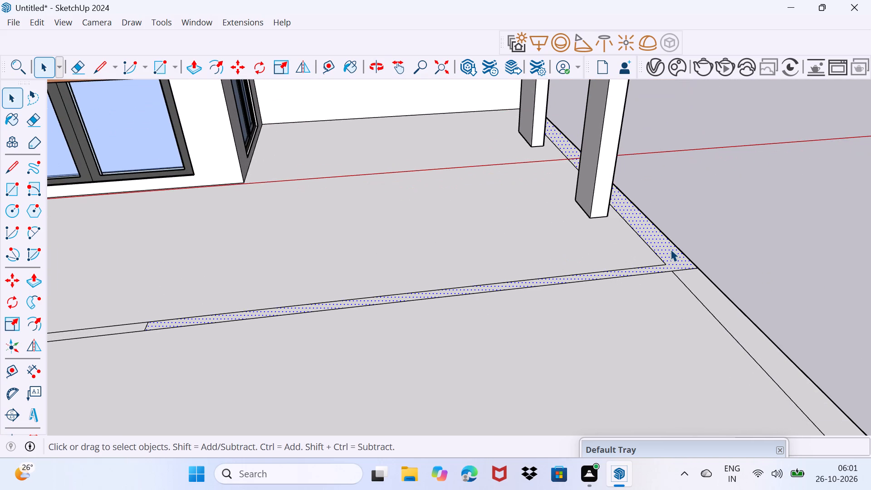
key("p")
left_click(670, 249)
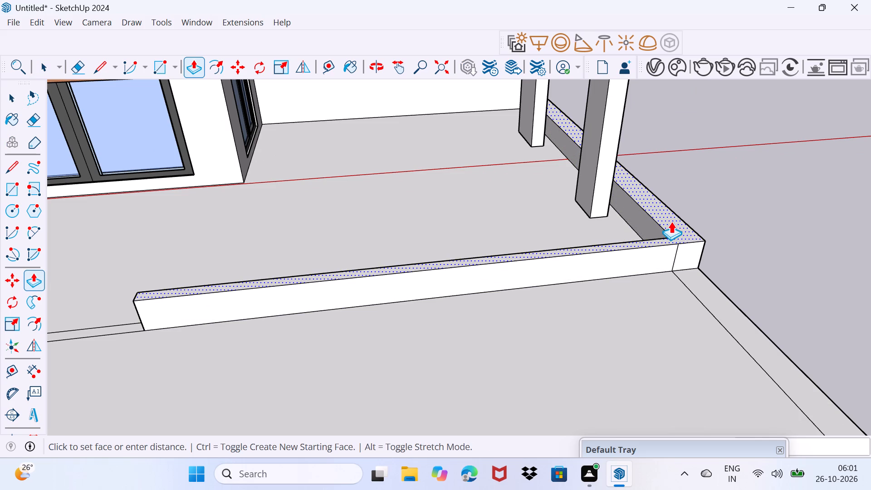
left_click(670, 217)
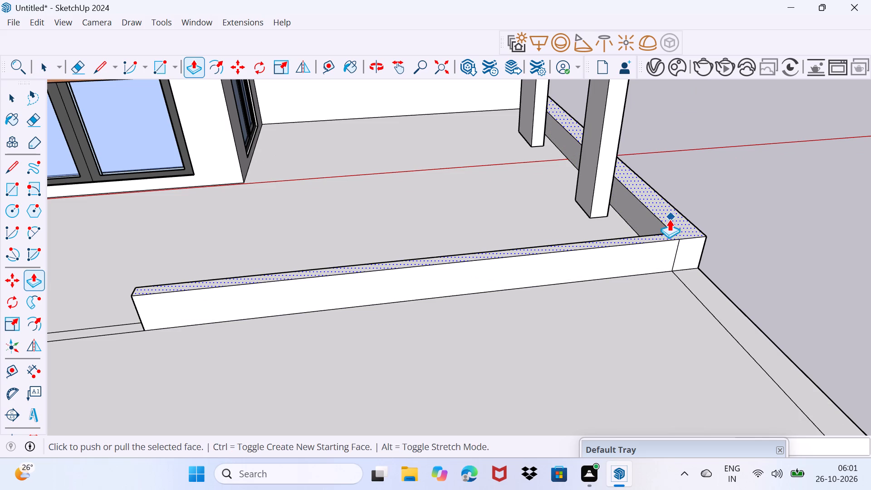
key("space")
Draw a small rectangle across the full width of the low wall's top at its free front end.
scroll(666, 287, "up", 3)
middle_click(664, 280)
left_click_drag(659, 286, 664, 275)
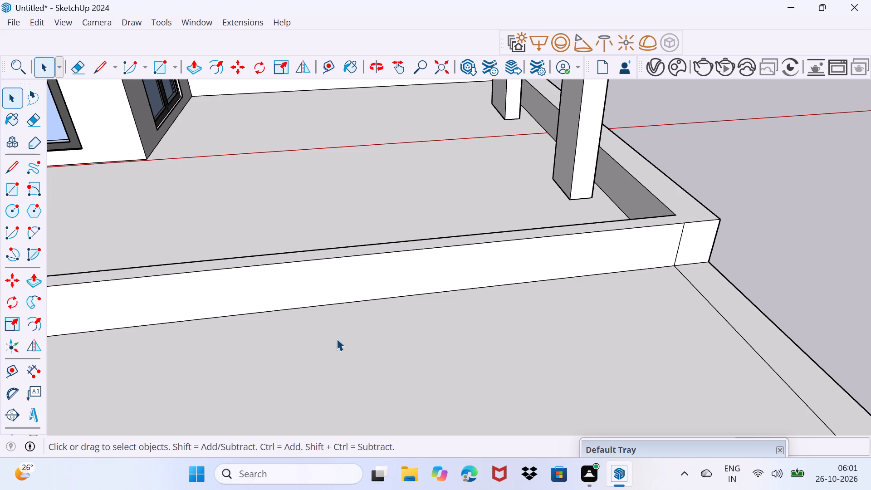
middle_click_drag(339, 338, 519, 317, "shift")
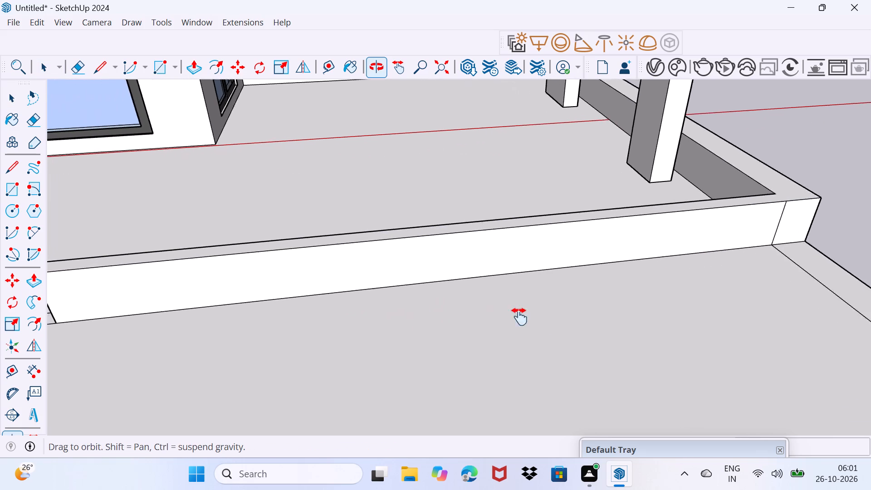
middle_click_drag(519, 317, 680, 335, "shift")
scroll(310, 301, "up", 3)
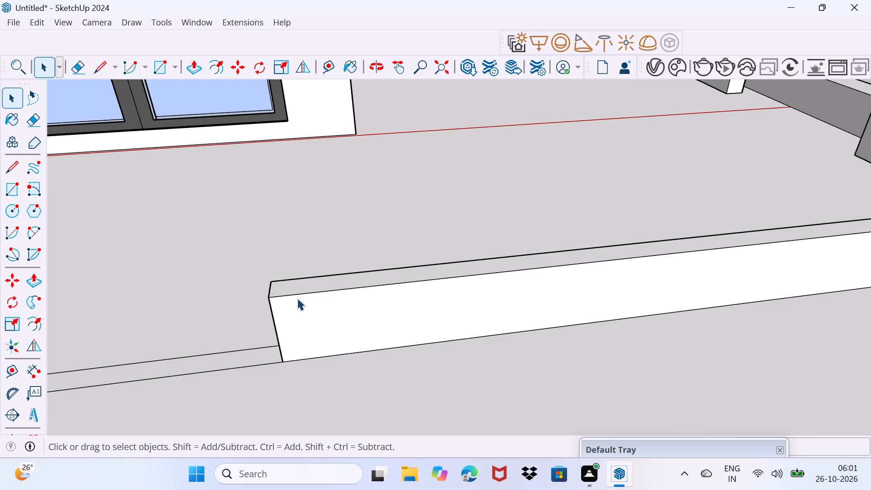
key("r")
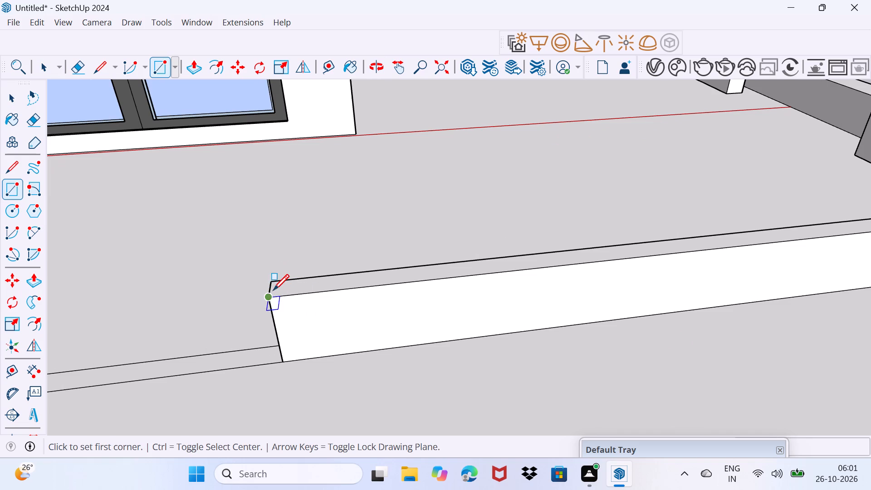
left_click(272, 284)
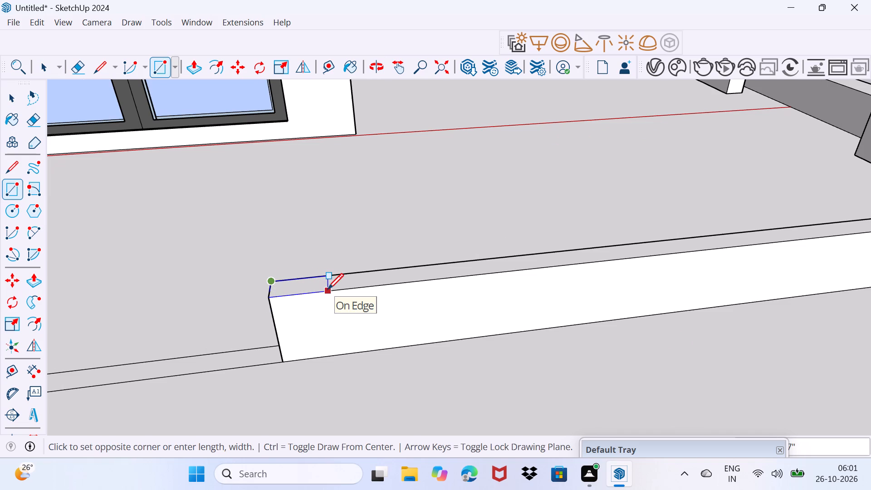
left_click(341, 289)
key("space")
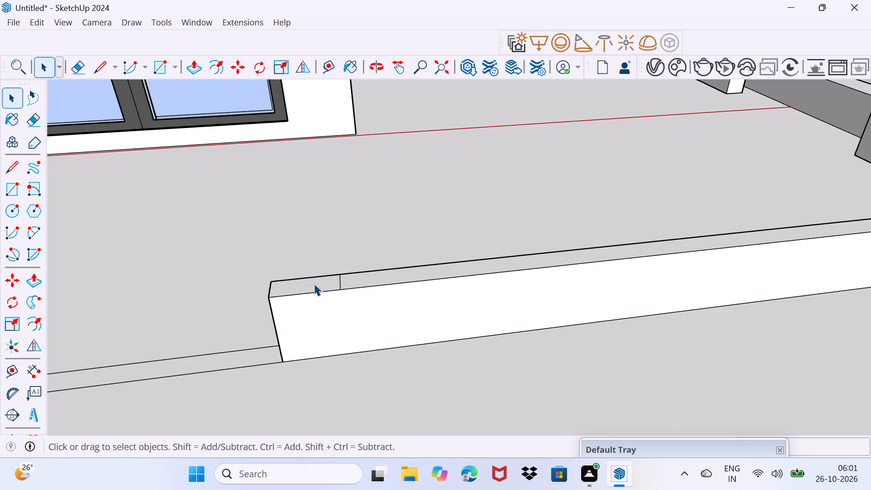
Extrude the small rectangle at the wall's free end upward by 4' into a post.
left_click(313, 284)
key("p")
left_click(314, 284)
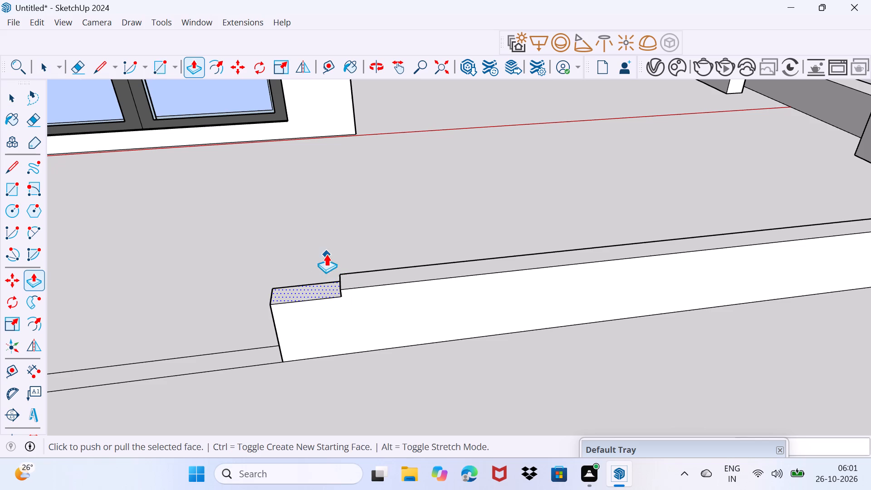
left_click_drag(312, 292, 319, 164)
type("4'")
key("Return")
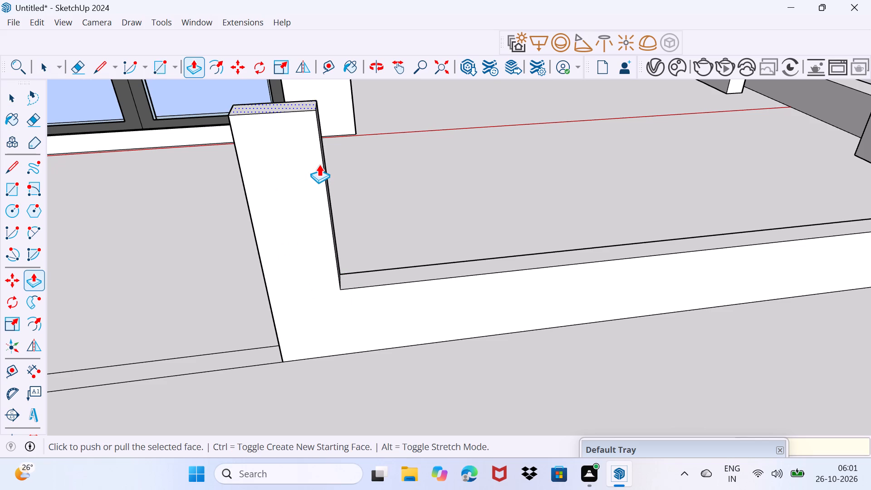
Draw a small rectangle on the low wall's top at the outer corner, starting from the inner corner point.
scroll(318, 177, "down", 4)
middle_click_drag(358, 221, 276, 231)
scroll(276, 231, "down", 3)
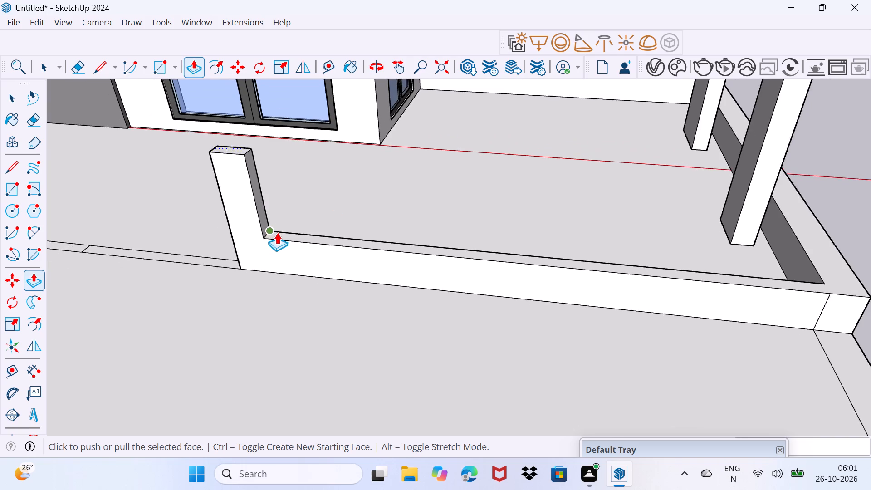
scroll(277, 232, "down", 4)
scroll(657, 274, "up", 2)
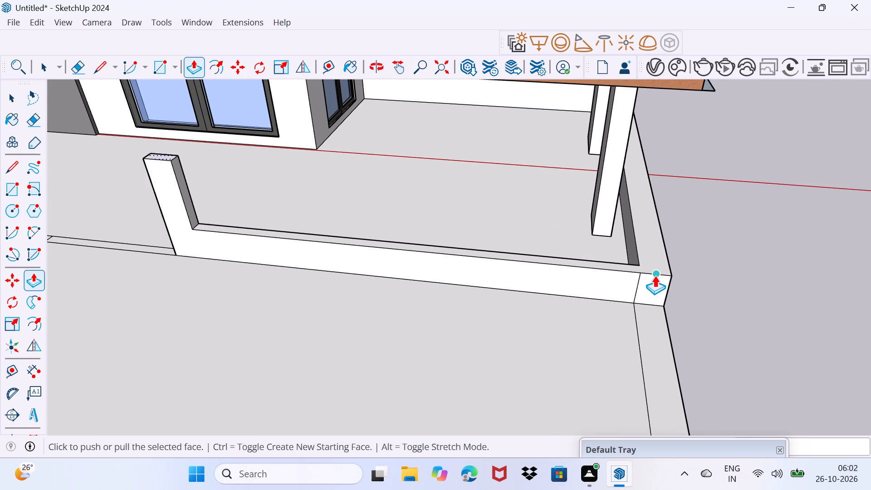
middle_click_drag(668, 269, 603, 282)
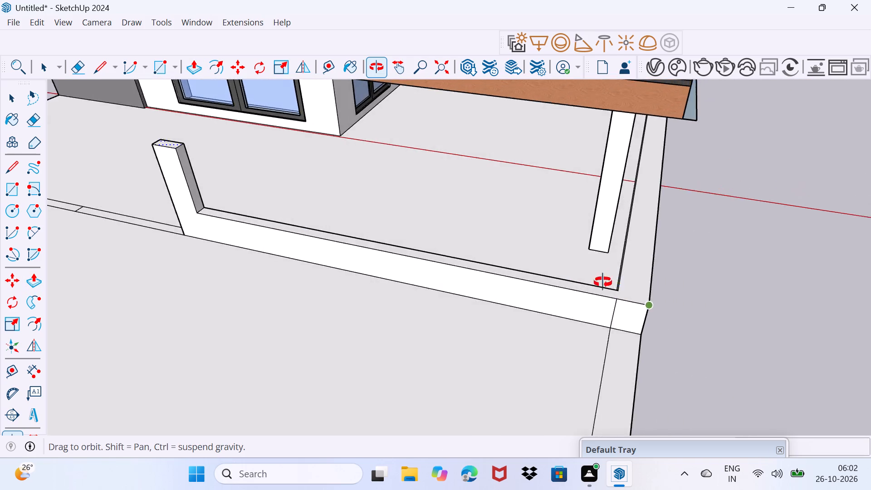
middle_click_drag(603, 282, 482, 275)
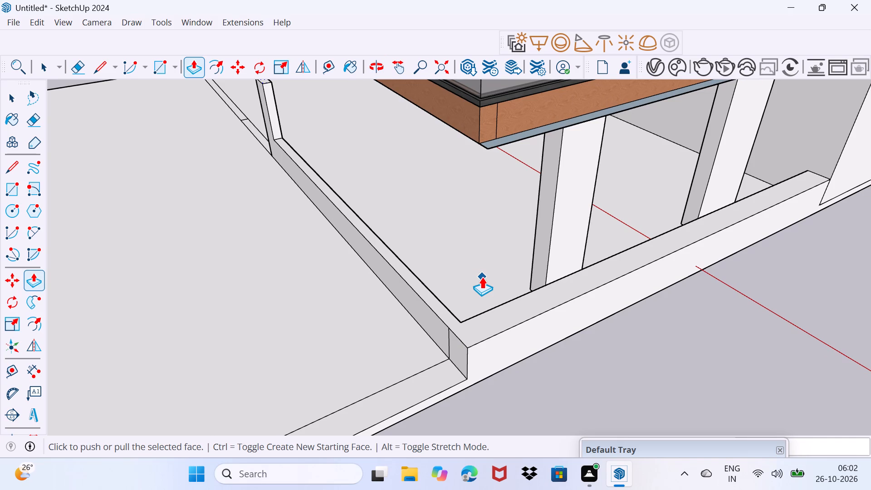
key("r")
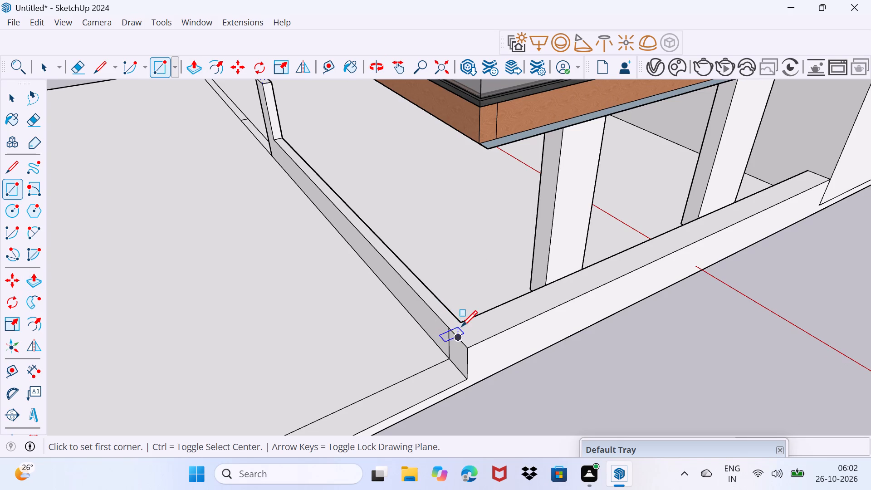
left_click(463, 323)
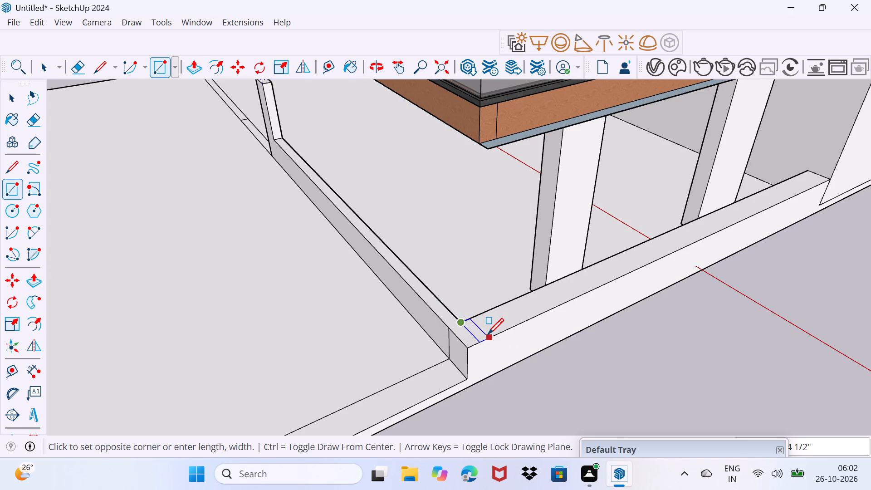
left_click(488, 334)
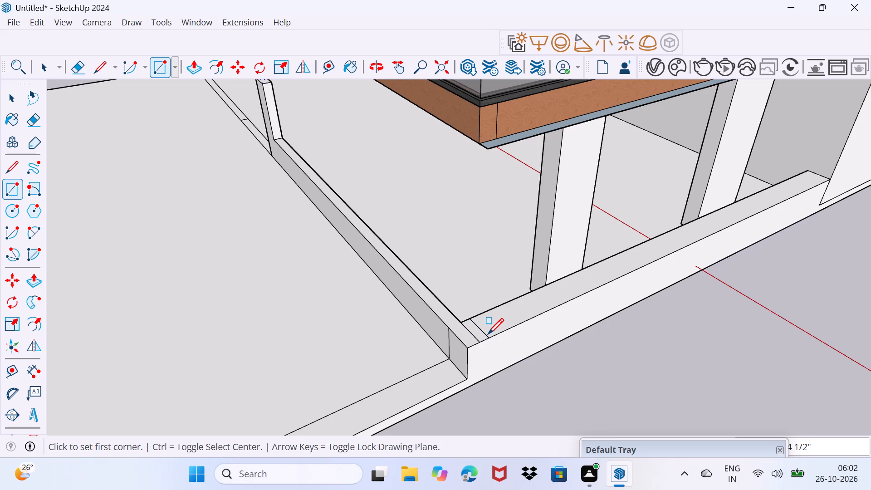
key("space")
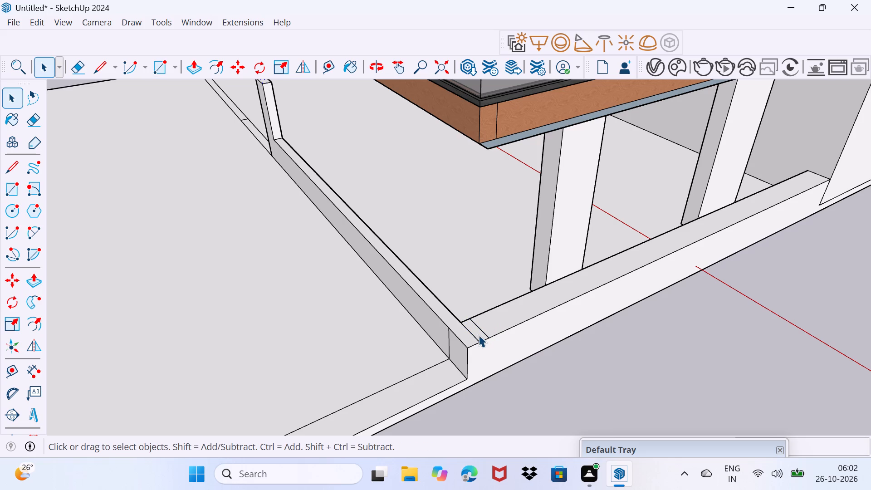
Extrude the corner rectangle upward to the height of the post at the wall's free end.
left_click(479, 334)
key("p")
left_click(479, 334)
scroll(382, 216, "down", 2)
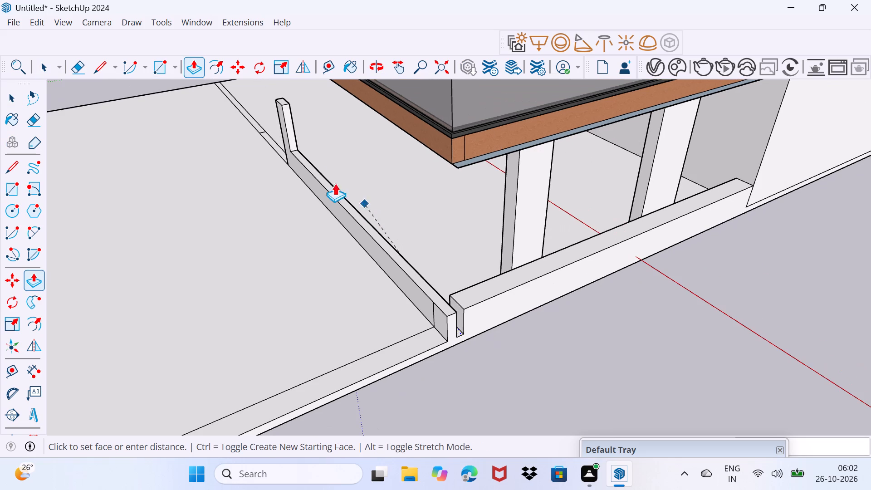
left_click(292, 103)
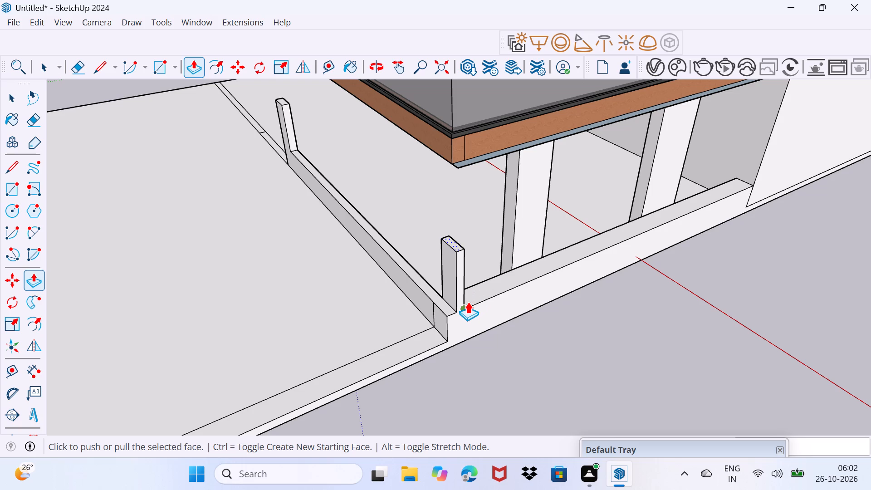
Extend the corner post's outer side face with Push/Pull until it is flush with the low wall's outer corner.
key("space")
scroll(445, 284, "up", 2)
left_click(450, 284)
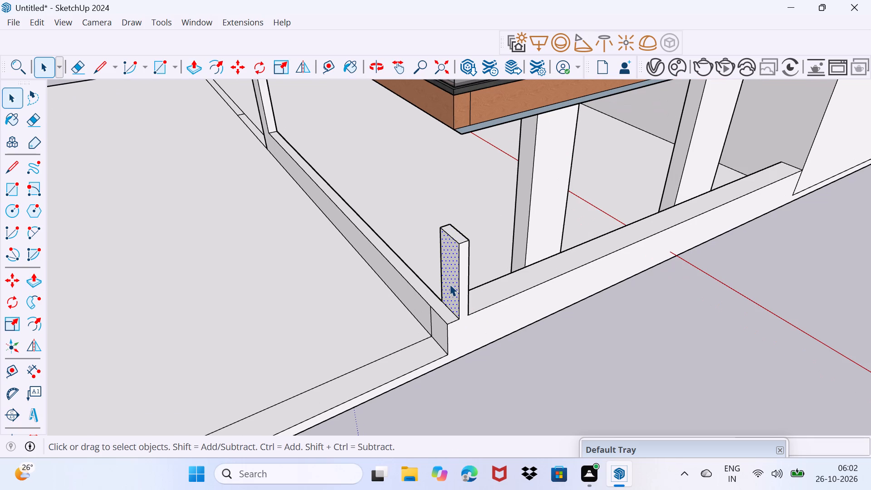
key("p")
left_click(450, 284)
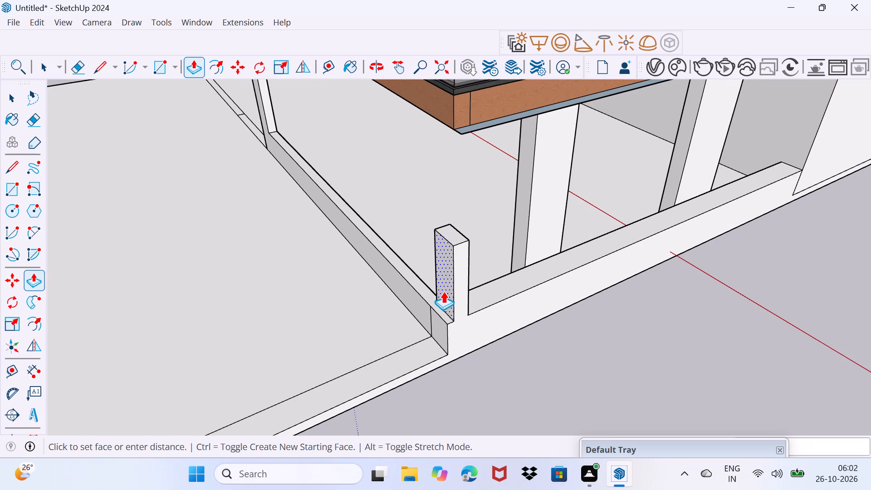
left_click(449, 324)
key("space")
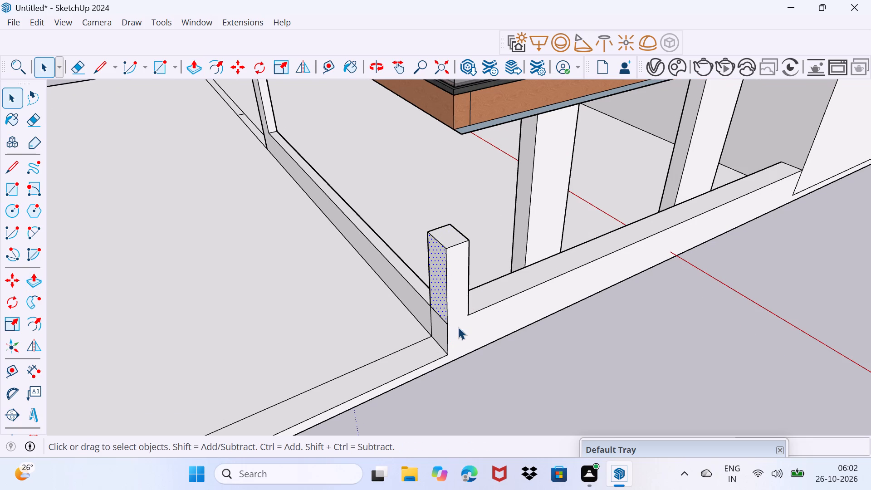
Draw a line straight across the low side wall's top, a short distance before its end at the house wall.
left_click_drag(459, 327, 470, 308)
scroll(477, 280, "down", 3)
scroll(722, 224, "up", 2)
middle_click_drag(716, 226, 688, 230)
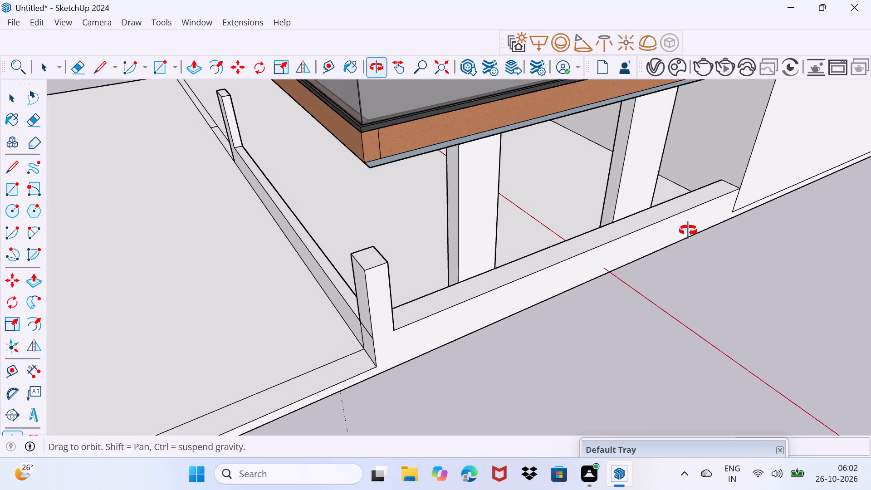
middle_click_drag(688, 230, 675, 235)
scroll(688, 233, "up", 3)
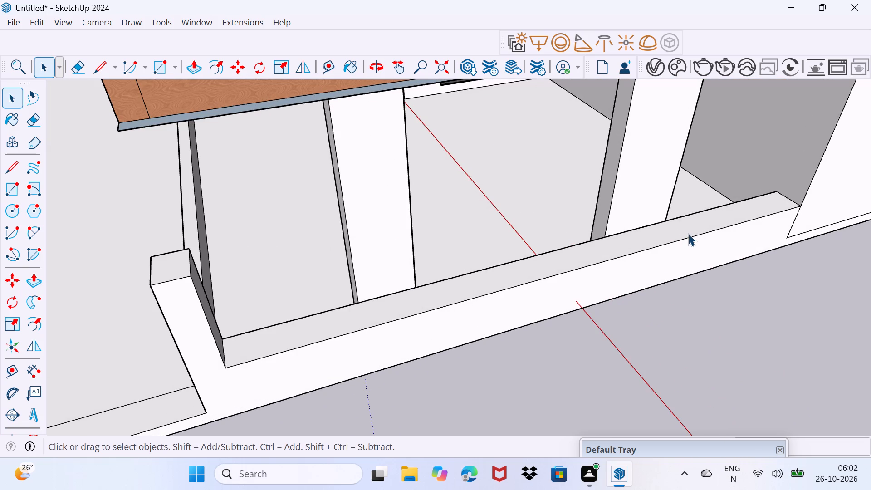
key("l")
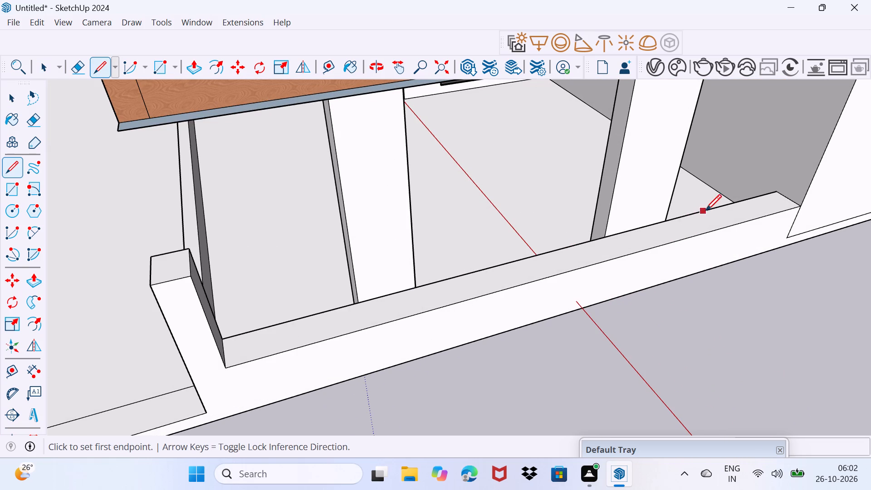
left_click(700, 214)
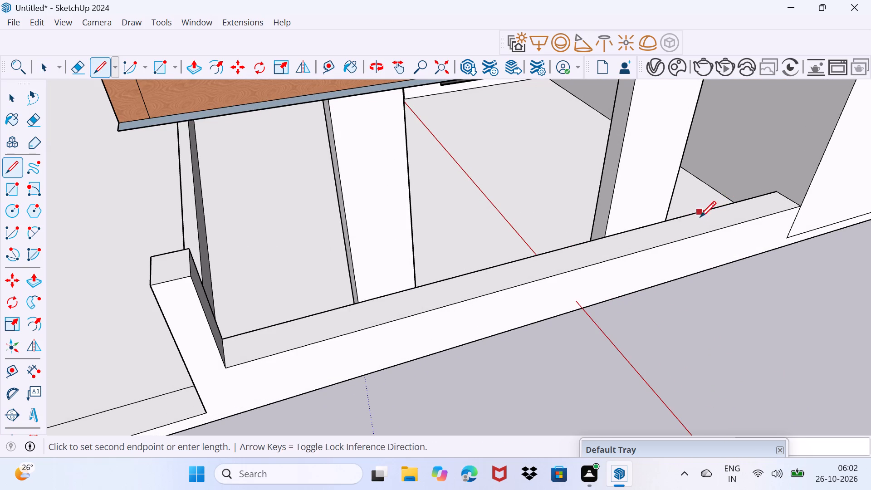
left_click(721, 231)
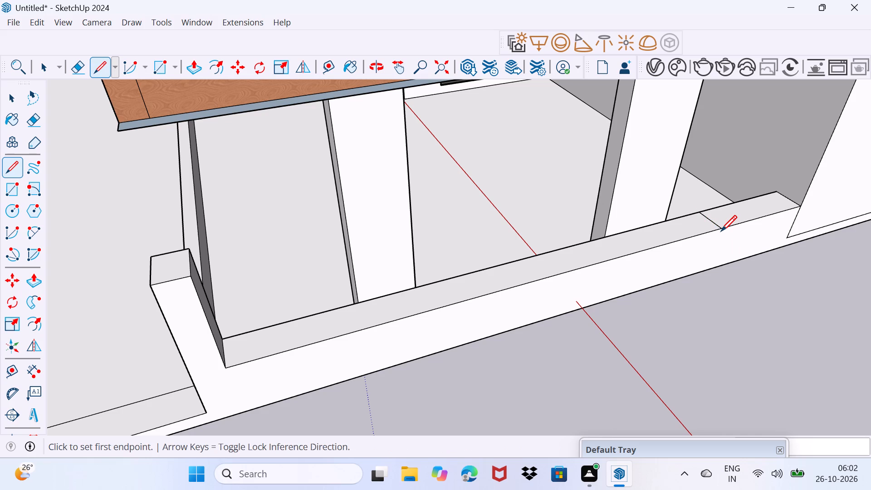
Push the low side wall's end segment beside the house down to slab level, leaving an opening.
key("space")
left_click(737, 216)
key("p")
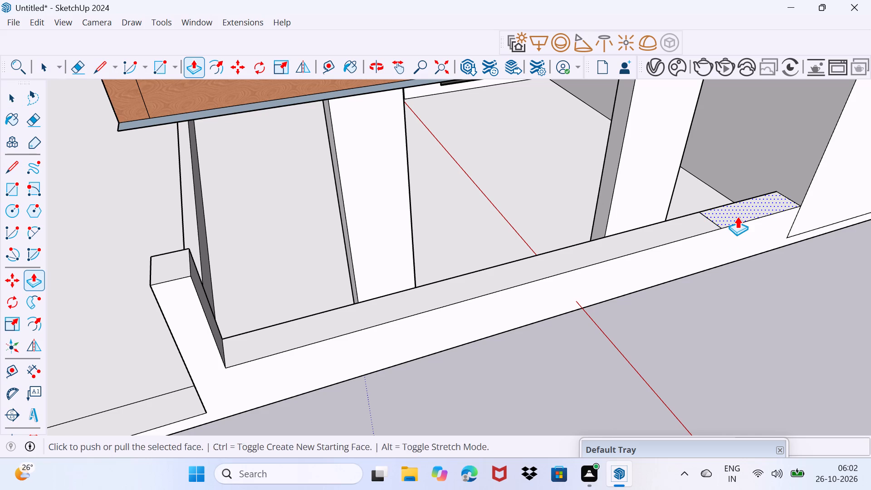
left_click(737, 216)
left_click(790, 233)
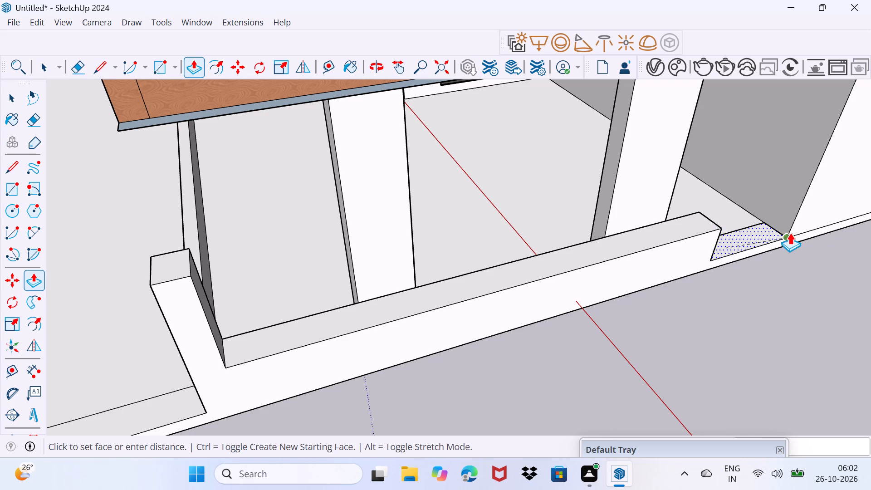
key("space")
Erase the leftover edge on the slab in the opening between the low side wall and the house.
left_click_drag(744, 210, 744, 204)
scroll(749, 229, "up", 2)
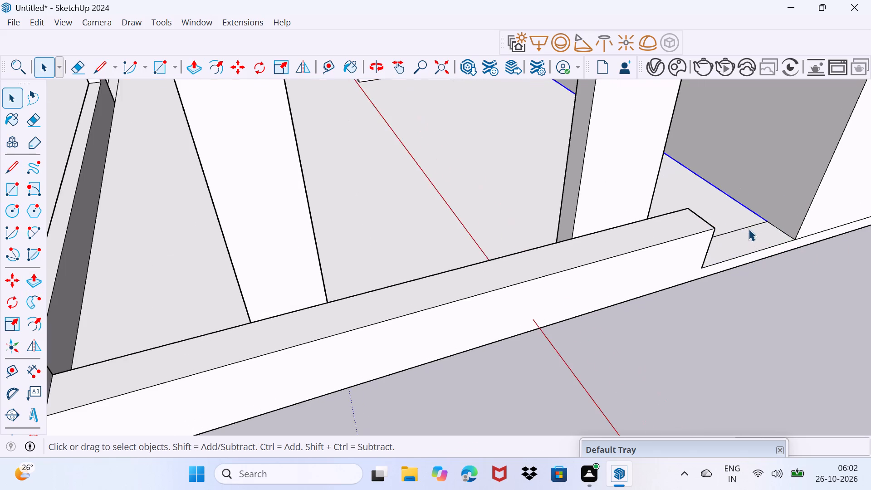
middle_click_drag(749, 229, 684, 222)
left_click_drag(740, 276, 746, 253)
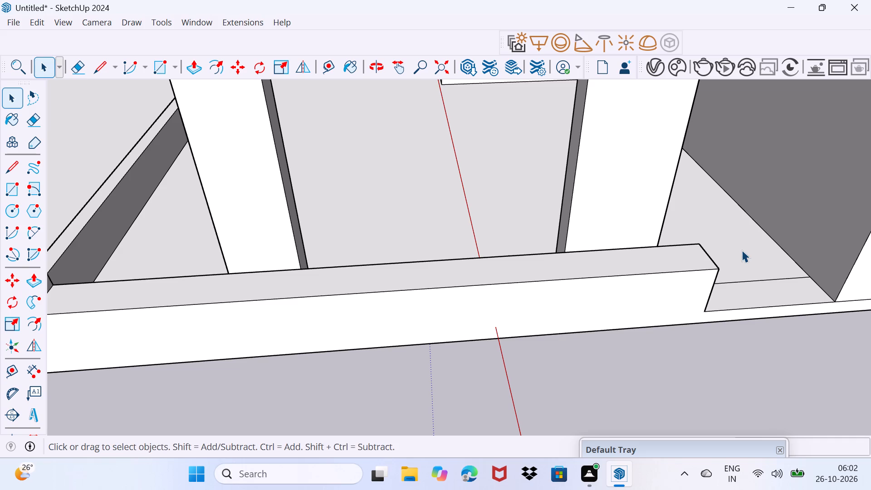
key("e")
left_click(757, 281)
Extrude the narrow strip along the far free end of the front slab, up to its dividing line, upward by 5'.
scroll(745, 279, "down", 5)
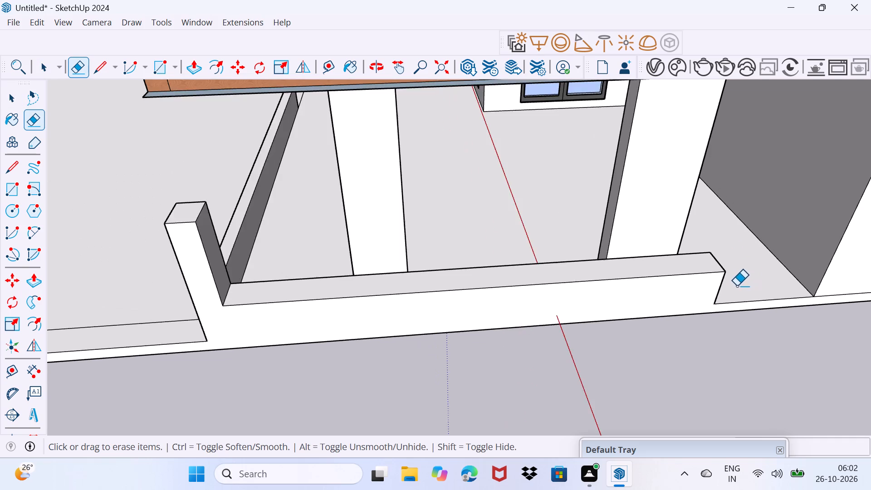
scroll(737, 286, "down", 3)
middle_click_drag(437, 401, 719, 297)
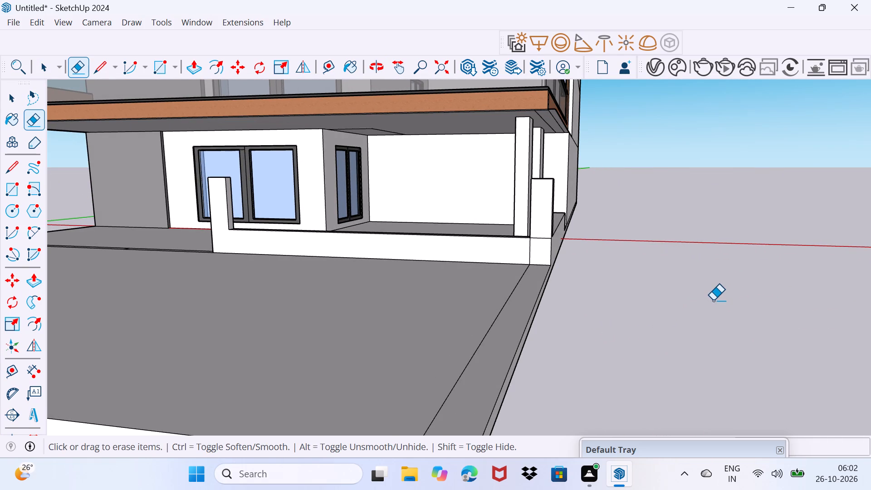
middle_click_drag(683, 322, 704, 328)
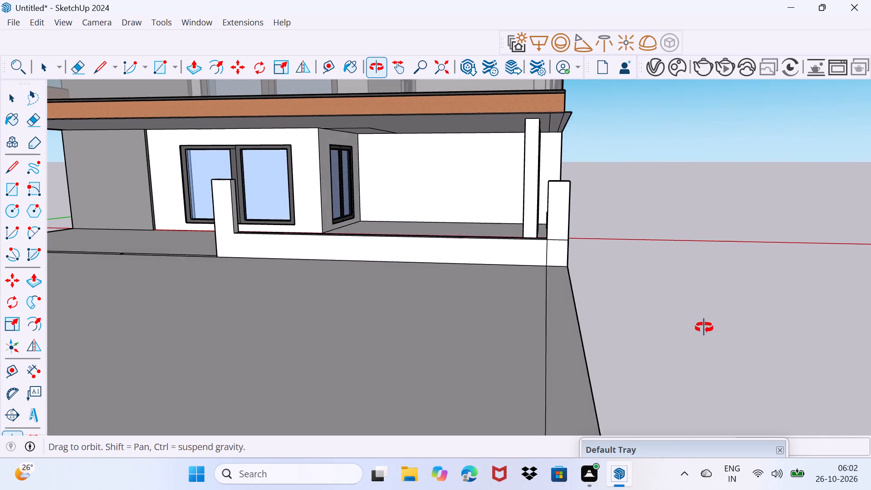
middle_click_drag(704, 328, 870, 310)
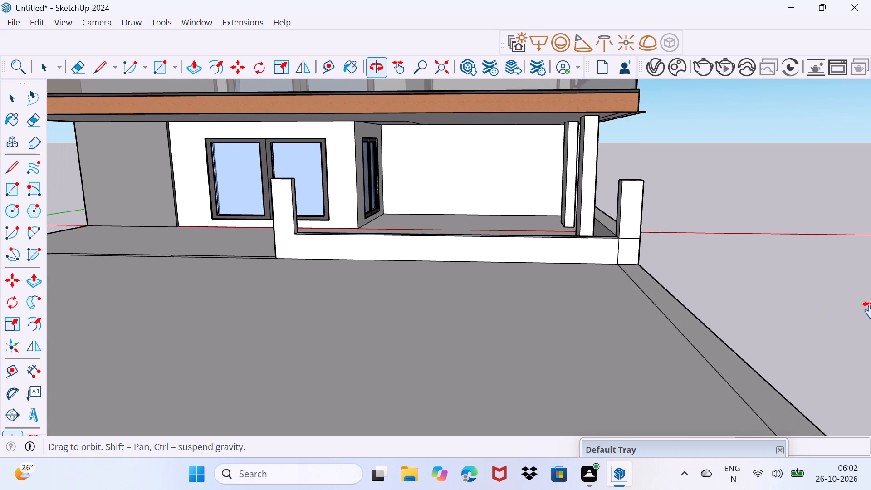
middle_click_drag(870, 310, 866, 310)
scroll(644, 294, "down", 4)
middle_click_drag(458, 313, 668, 336, "shift")
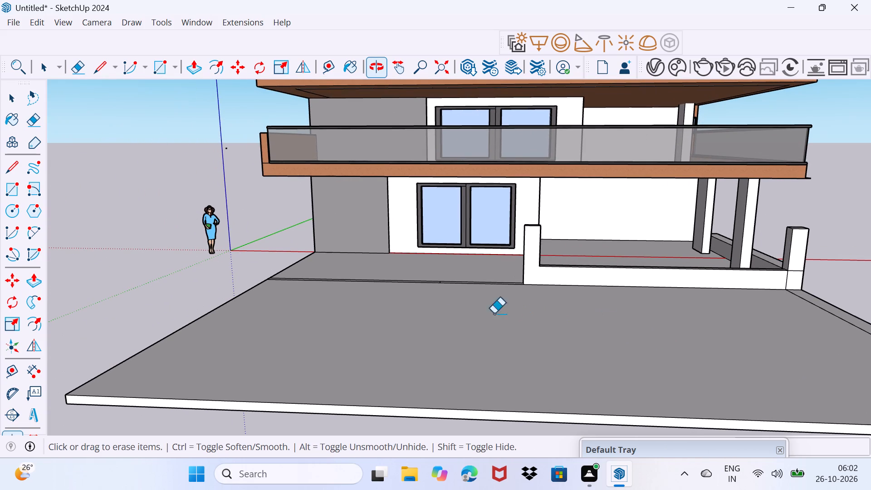
scroll(222, 273, "up", 6)
middle_click_drag(304, 314, 328, 333)
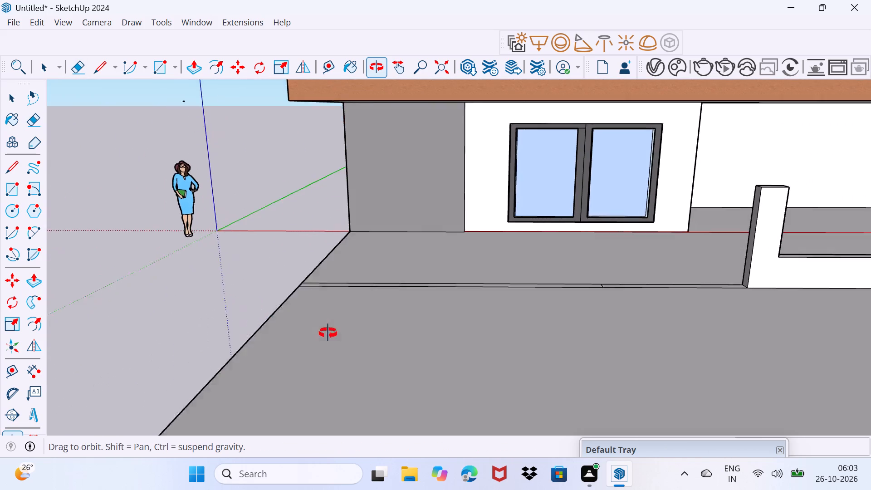
middle_click_drag(328, 333, 336, 336)
scroll(439, 291, "up", 3)
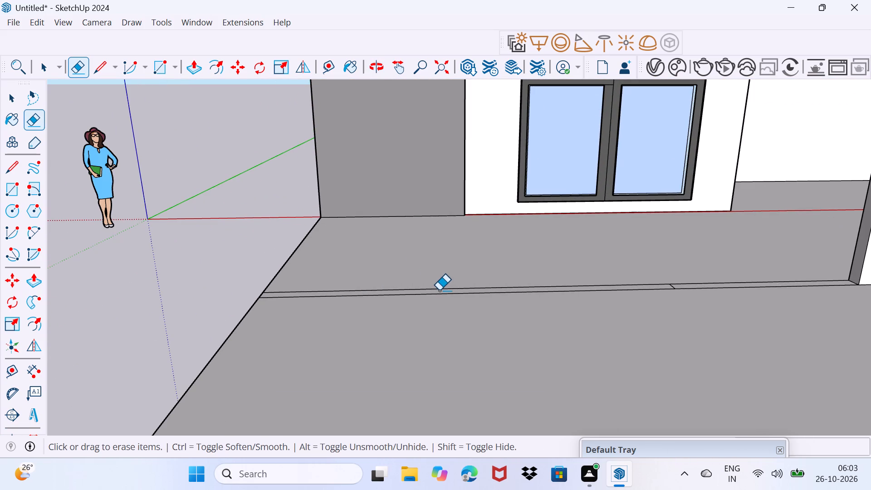
key("space")
scroll(438, 299, "up", 4)
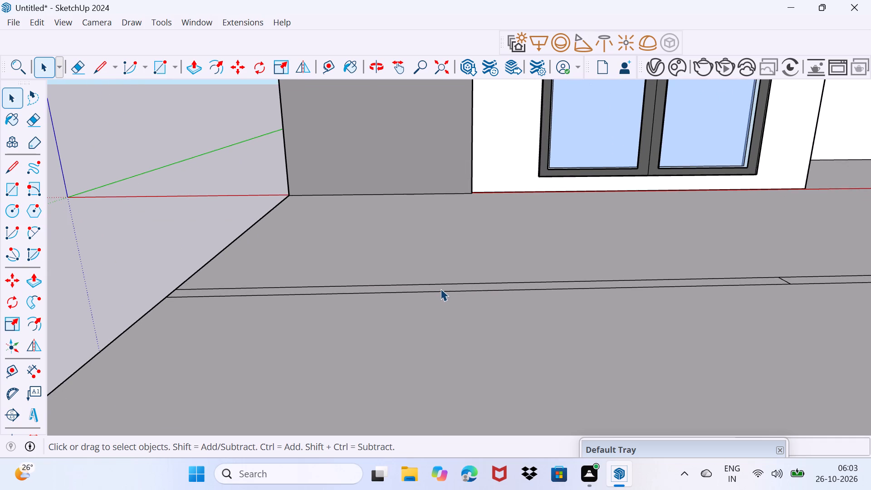
left_click(440, 289)
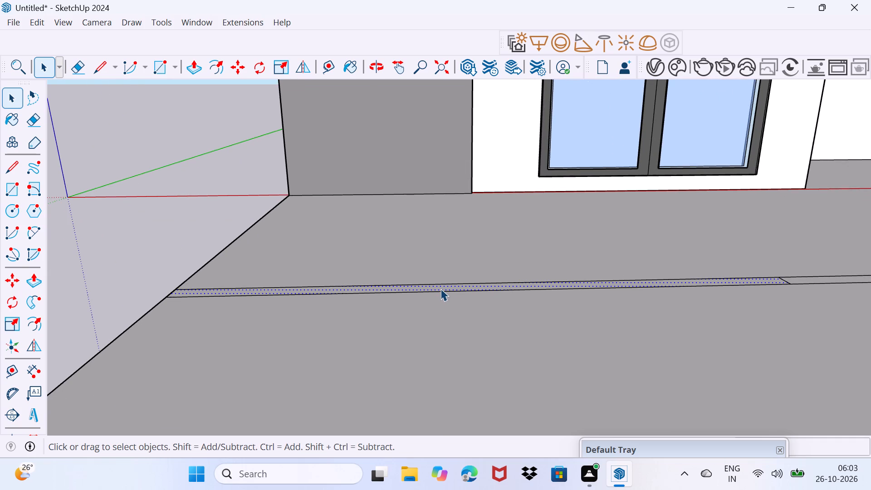
key("p")
left_click(440, 289)
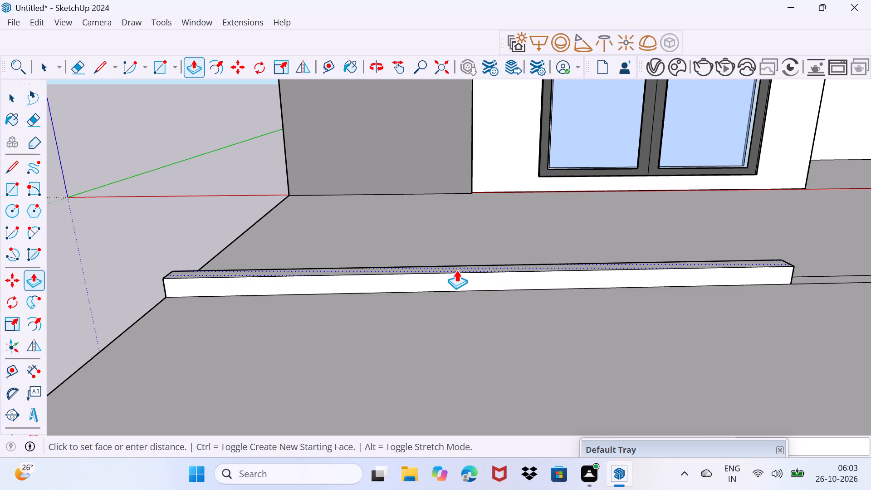
type("5'")
key("Return")
key("space")
Examine the new wall, the posts and the ground-floor opening from the front and the side of the house.
scroll(439, 267, "down", 4)
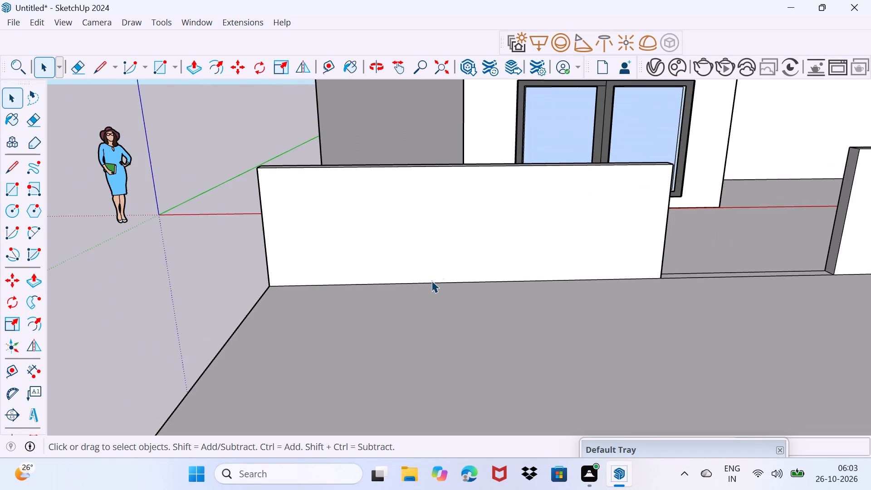
scroll(431, 280, "down", 3)
scroll(601, 278, "down", 1)
middle_click_drag(600, 279, 510, 295)
scroll(510, 295, "down", 5)
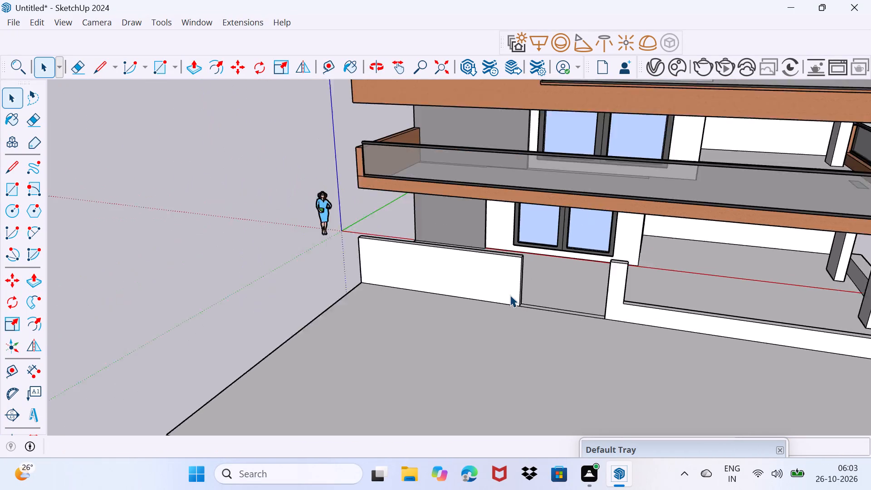
scroll(510, 295, "down", 6)
middle_click_drag(765, 300, 533, 219)
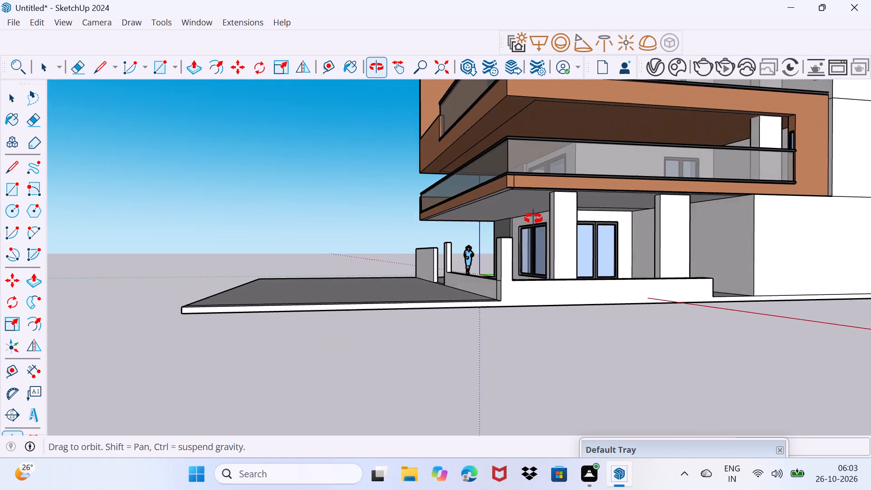
middle_click_drag(533, 219, 531, 220)
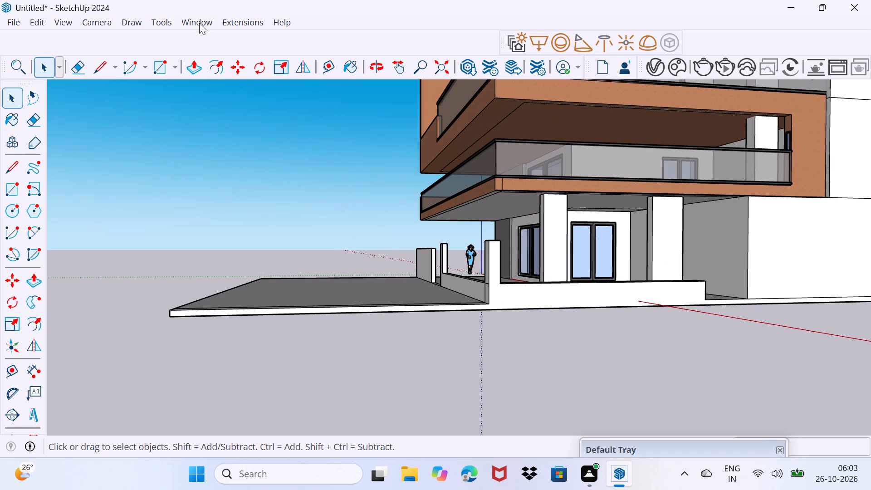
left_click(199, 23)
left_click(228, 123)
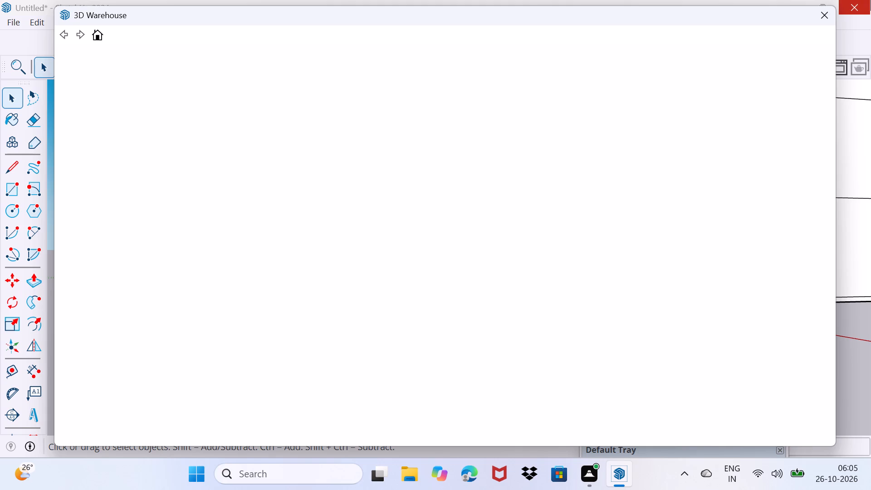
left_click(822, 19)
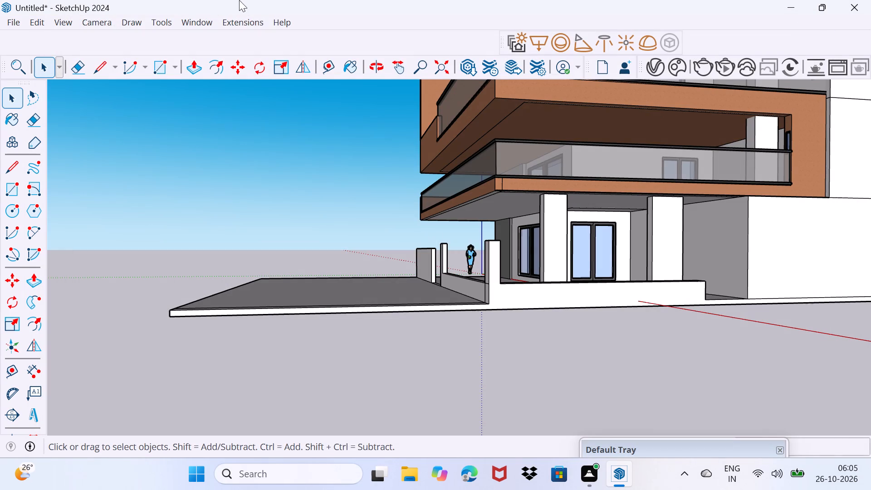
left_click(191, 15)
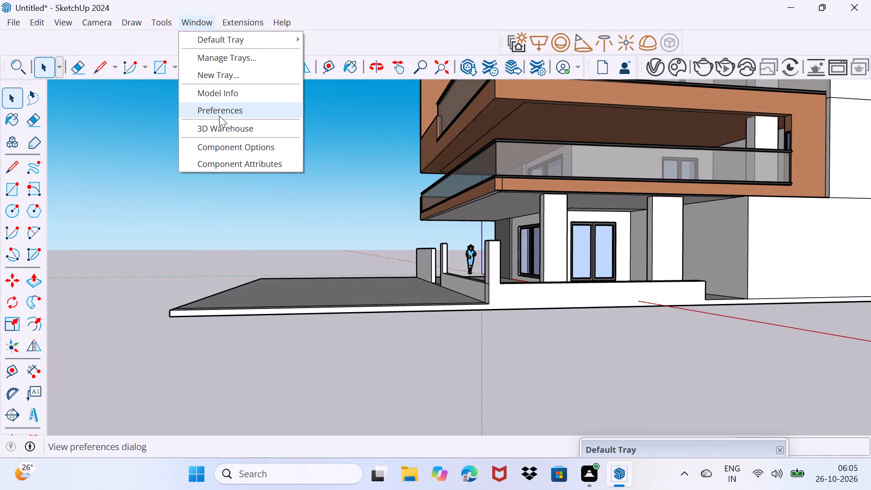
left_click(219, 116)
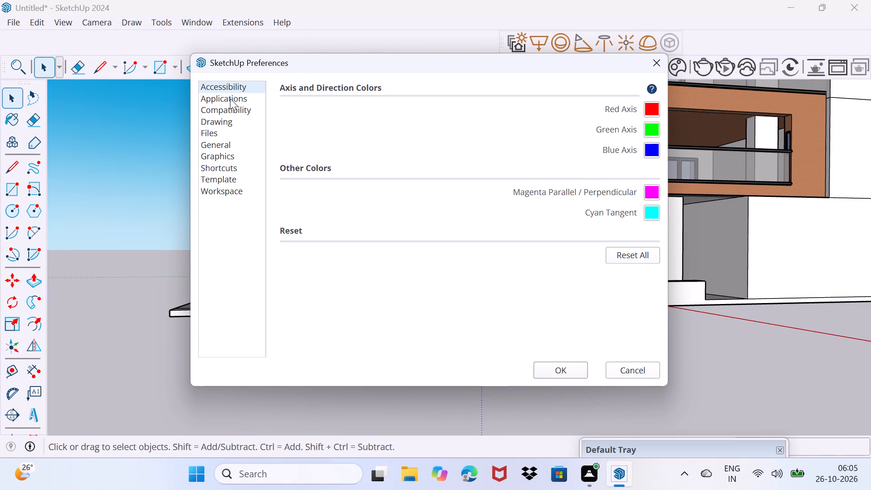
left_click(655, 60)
Search the 3D Warehouse models for "railing" and browse the results page.
left_click(184, 21)
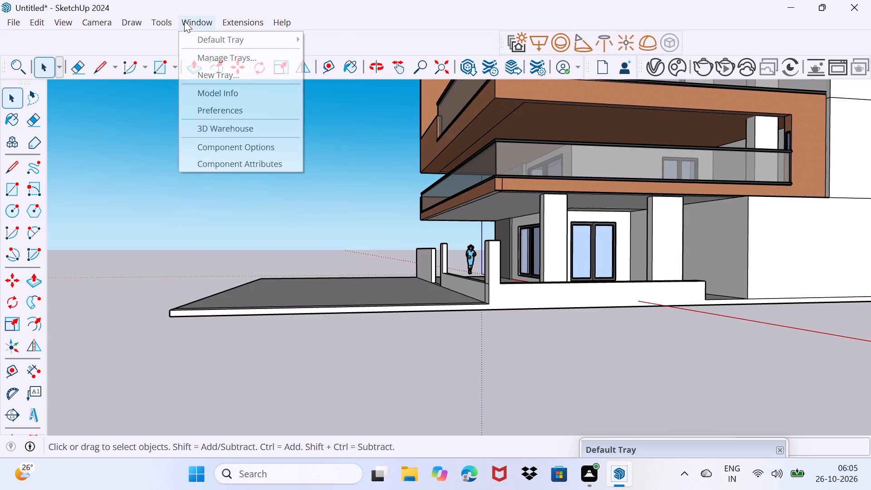
left_click(228, 130)
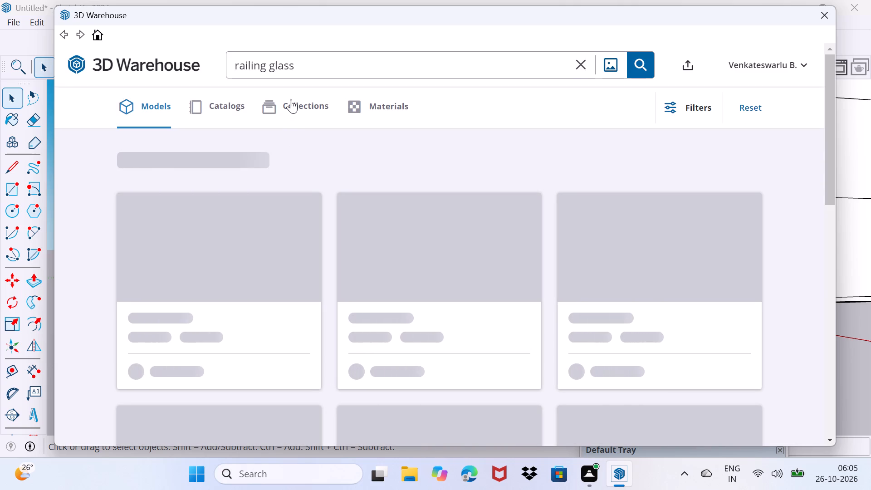
left_click(325, 68)
key("BackSpace")
key("BackSpace")
key("BackSpace")
key("BackSpace")
key("BackSpace")
left_click(641, 67)
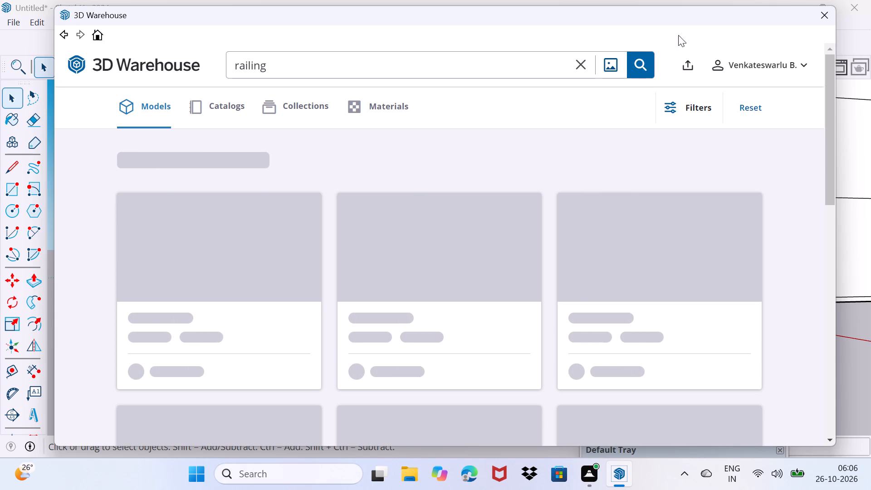
scroll(551, 170, "down", 4)
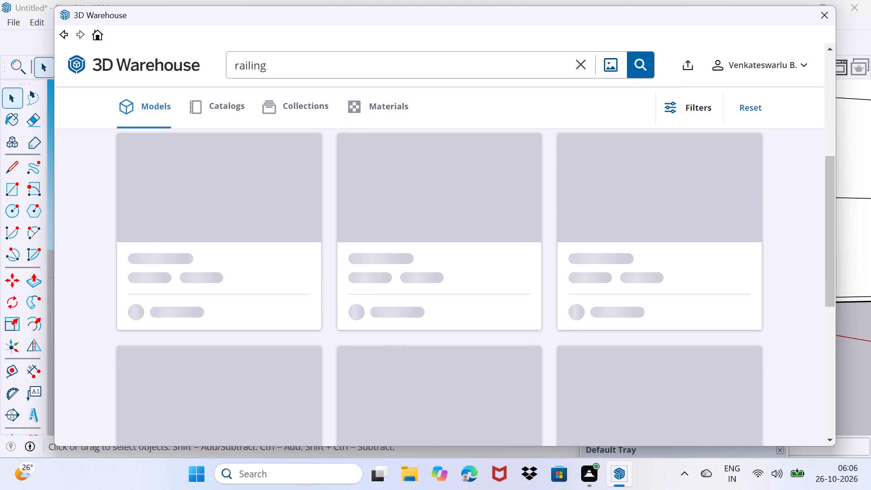
scroll(248, 484, "down", 5)
scroll(282, 416, "down", 3)
scroll(0, 489, "down", 5)
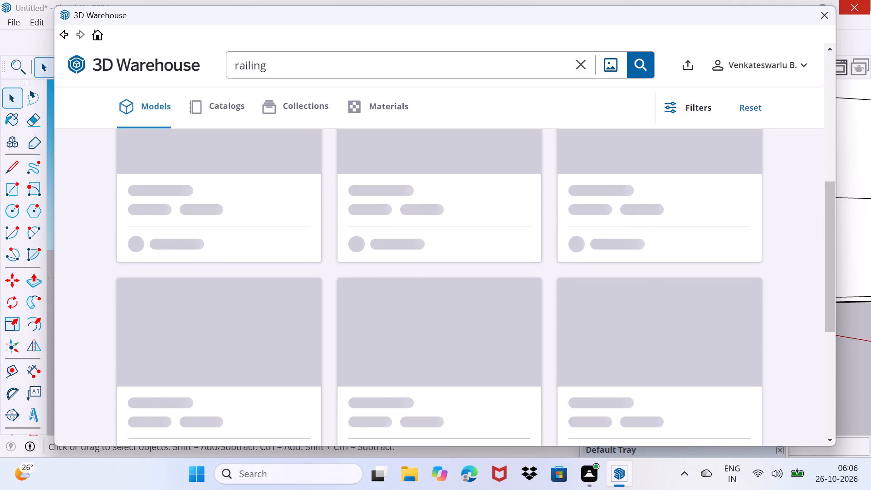
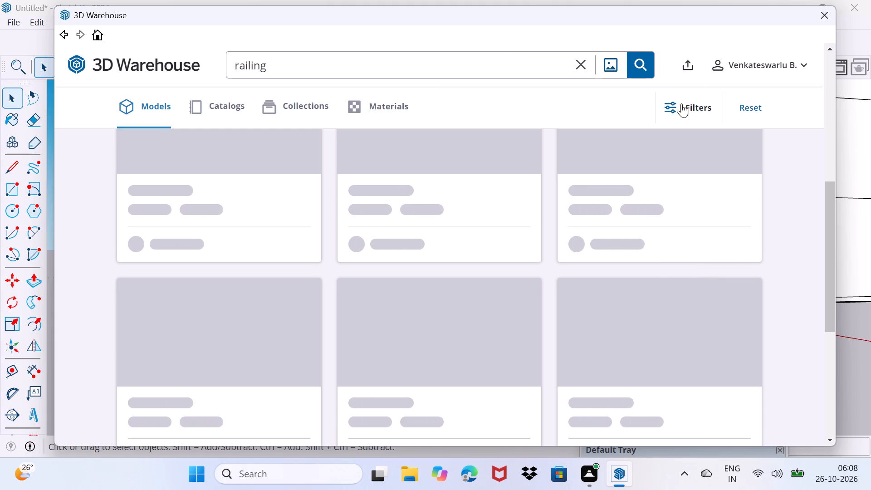
Close the 3D Warehouse and go back to the house model.
left_click(667, 112)
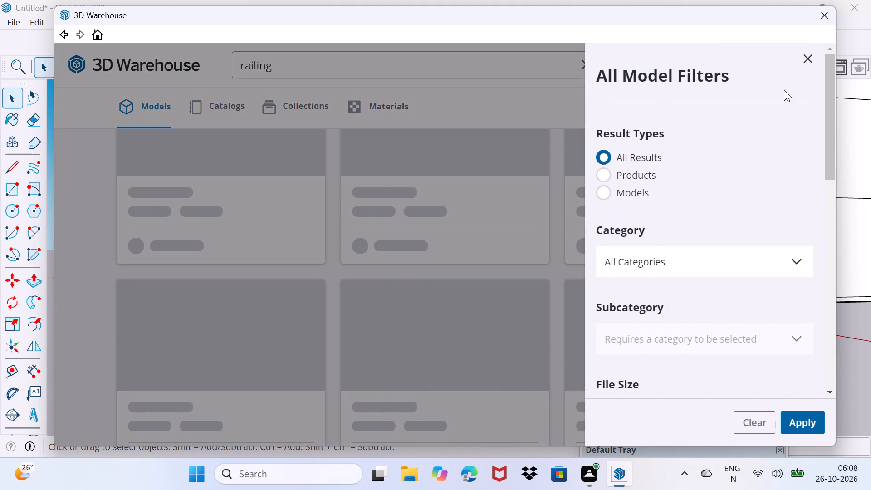
left_click(833, 22)
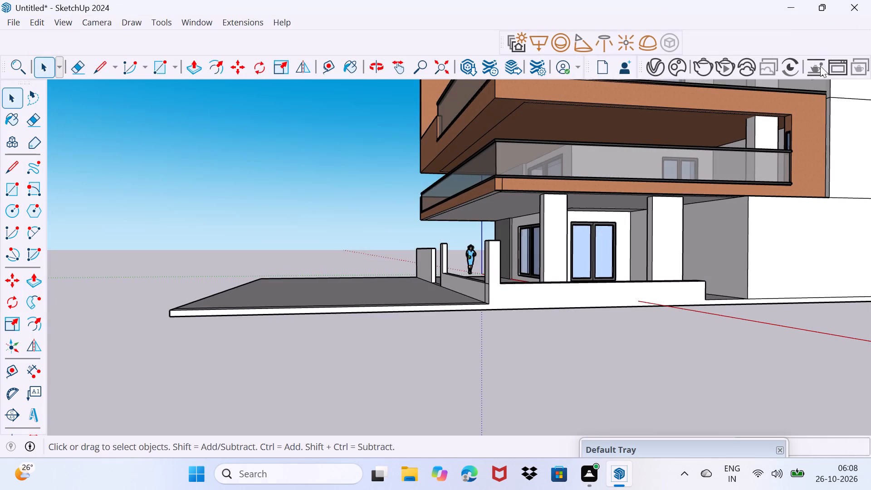
Examine the front boundary wall, its posts and the ground-floor opening from the front and the side of the house.
middle_click_drag(425, 256, 701, 312)
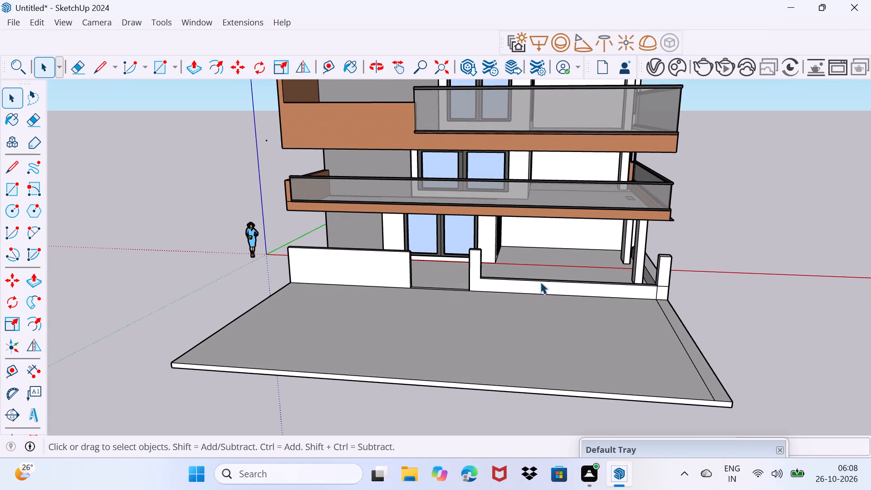
scroll(436, 274, "up", 1)
middle_click_drag(440, 274, 451, 285)
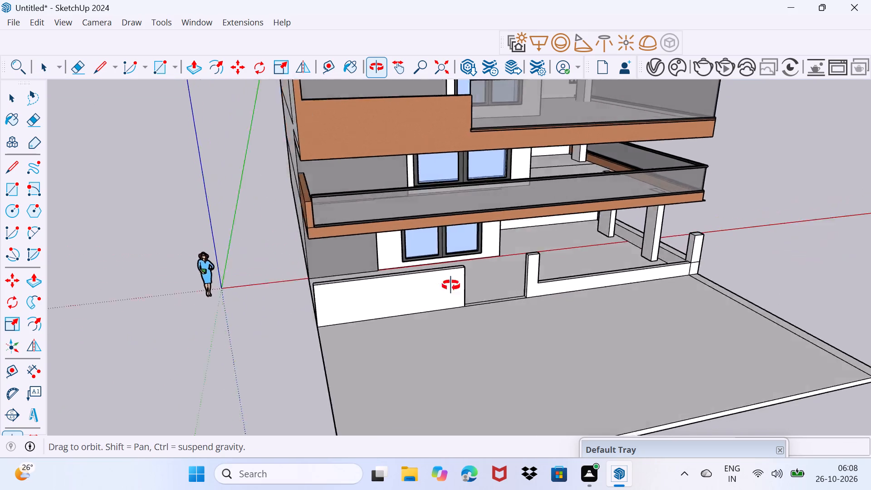
middle_click_drag(451, 285, 223, 250)
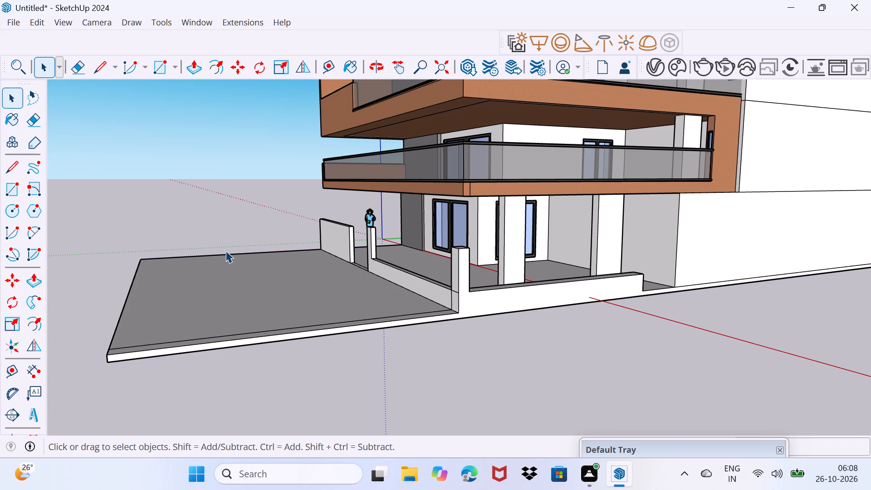
middle_click_drag(746, 307, 662, 296)
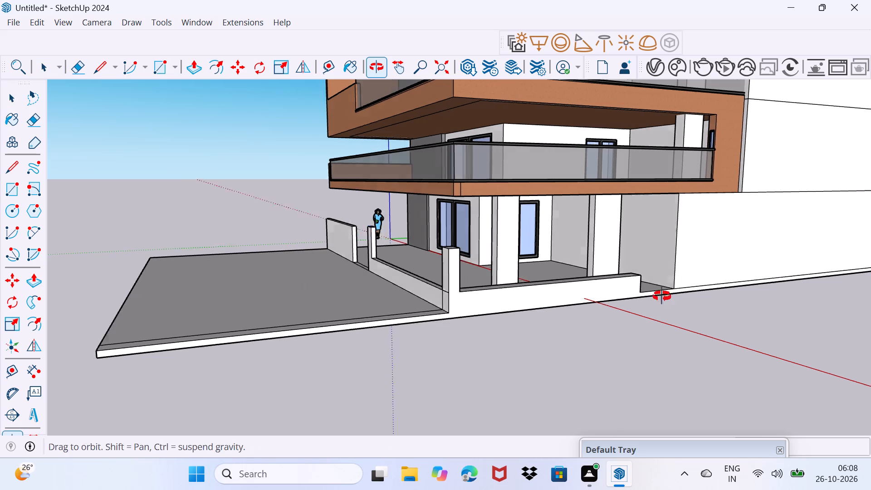
middle_click_drag(662, 296, 474, 271)
Draw dividing lines at the top storey's base, from the terrace corner across the side wall and along the rear wall.
scroll(474, 271, "down", 11)
middle_click_drag(691, 249, 577, 288)
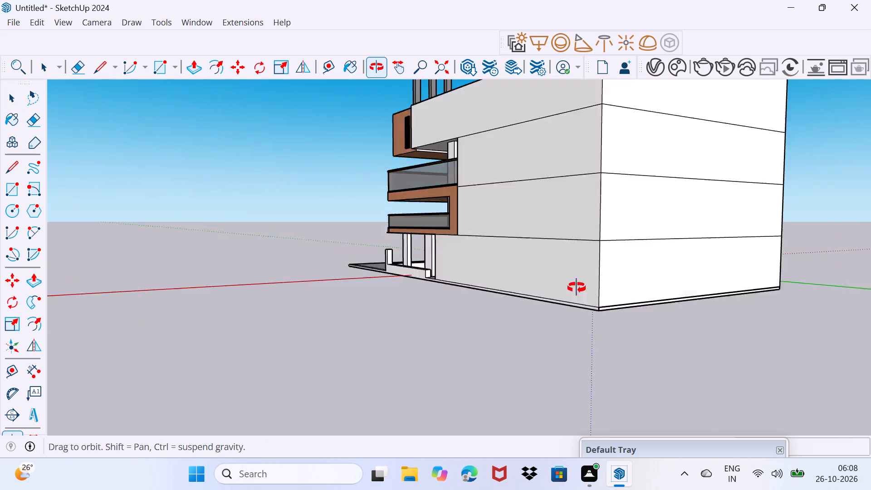
middle_click_drag(577, 288, 539, 367)
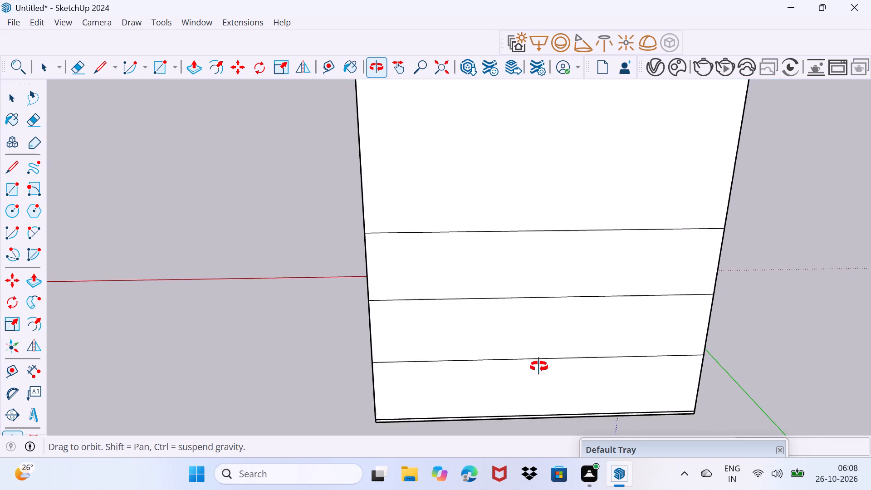
middle_click_drag(539, 367, 584, 378)
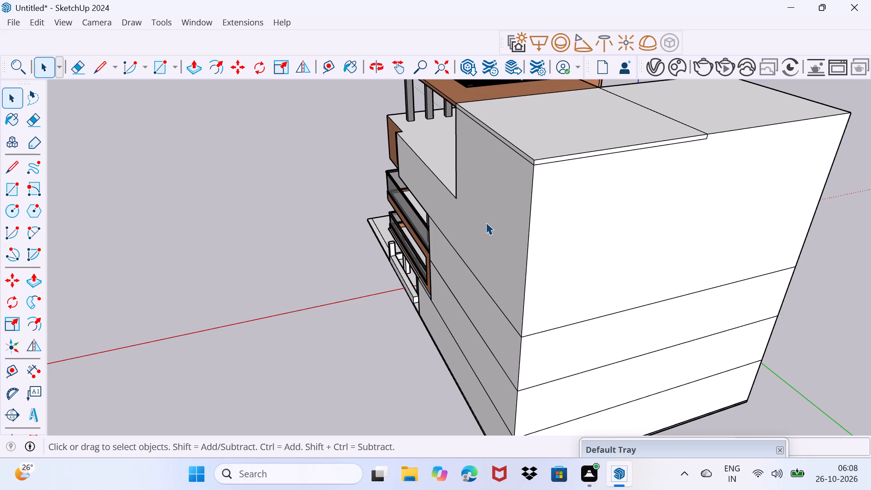
key("l")
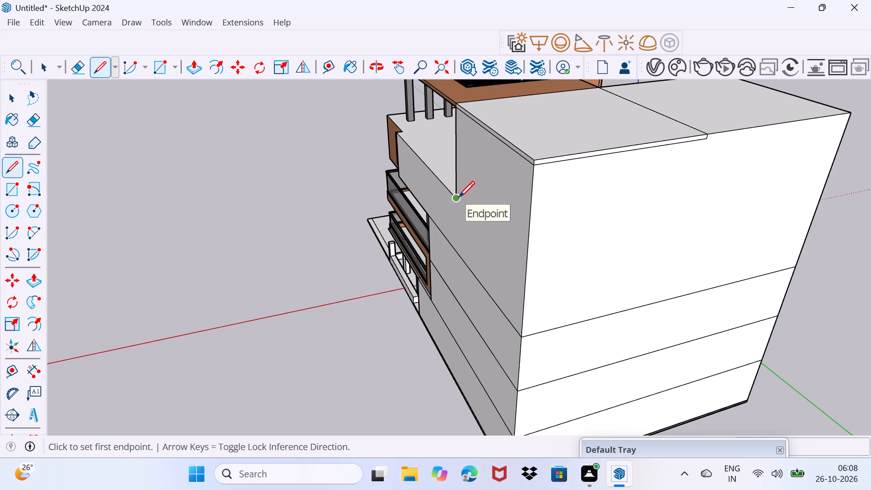
left_click(459, 197)
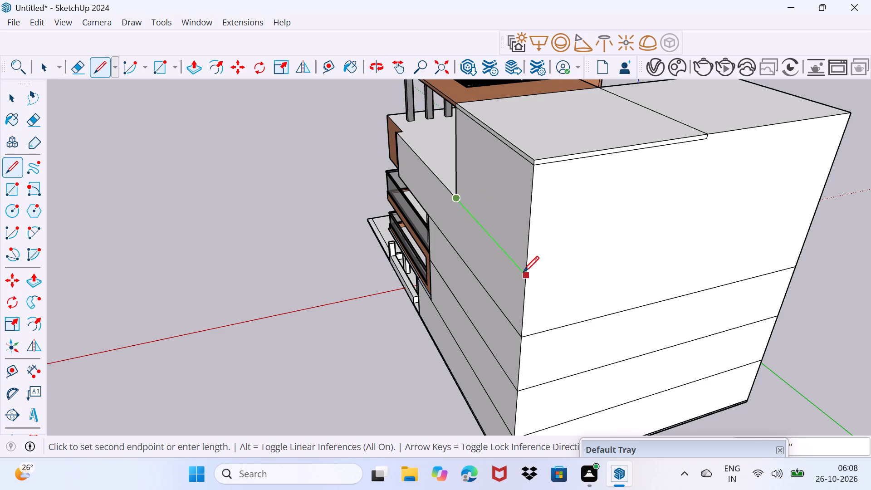
left_click(523, 272)
key("space")
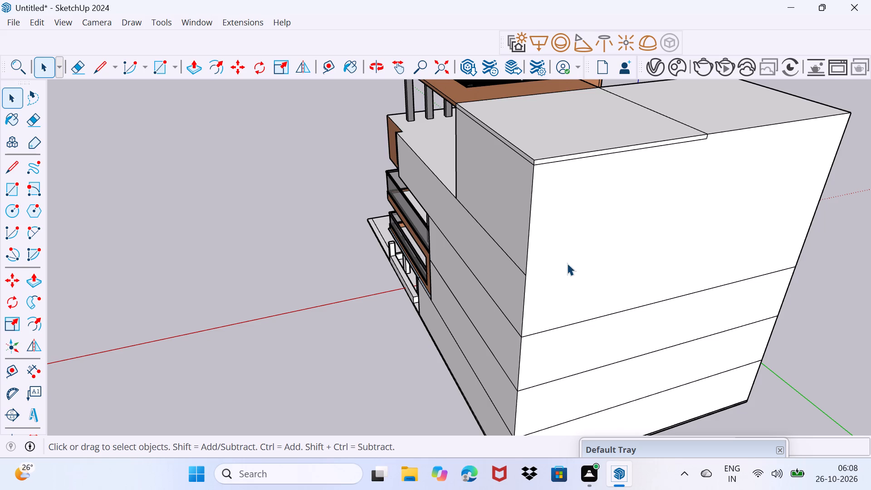
middle_click_drag(568, 263, 510, 222)
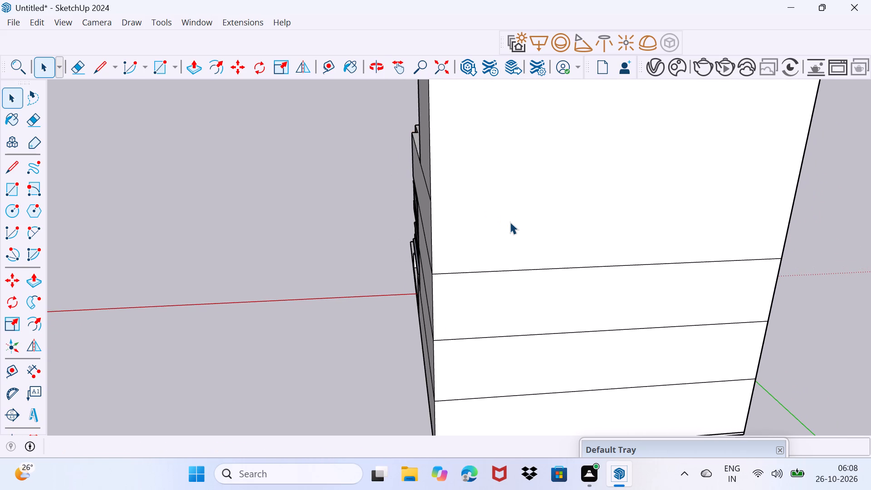
key("l")
left_click(436, 199)
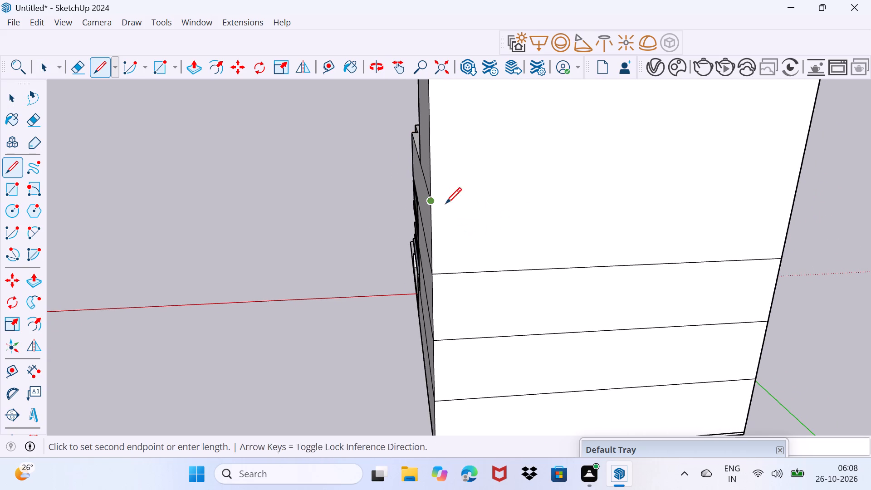
left_click(798, 190)
key("space")
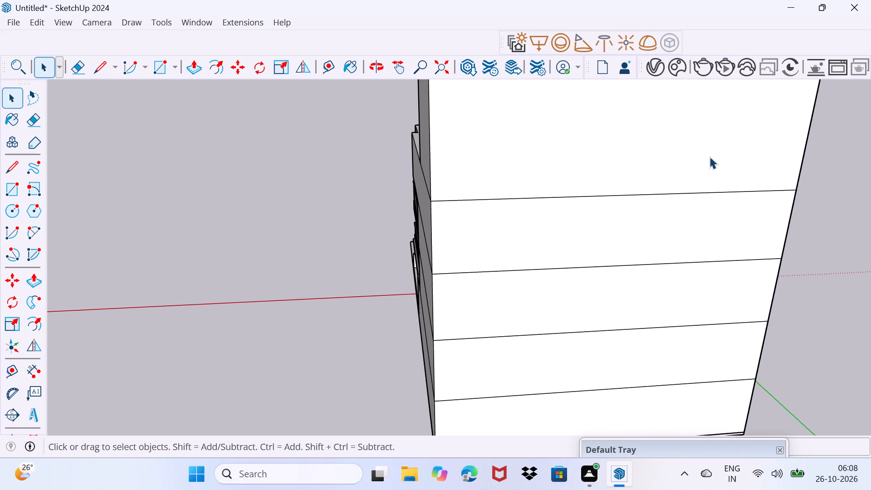
Push the top storey's rear wall face inward slightly, leaving a narrow ledge above the floor below.
scroll(686, 147, "down", 2)
middle_click_drag(608, 164, 613, 174)
left_click(599, 170)
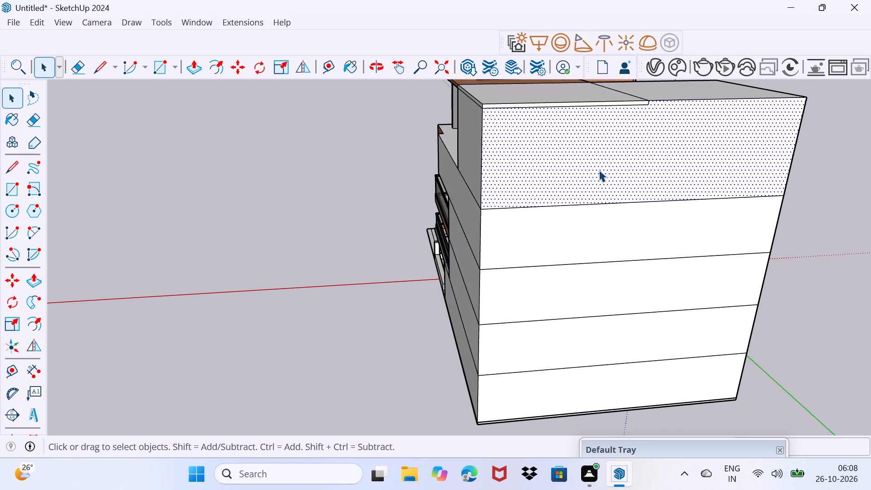
left_click(599, 170)
key("p")
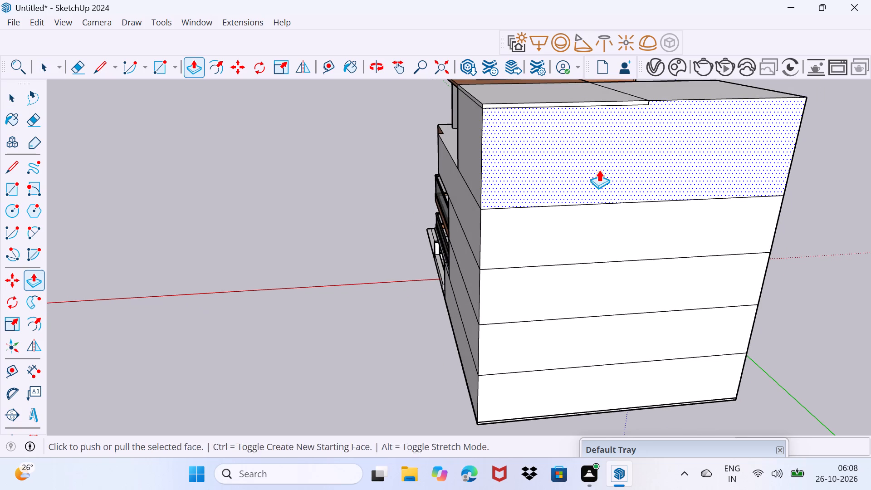
left_click(599, 170)
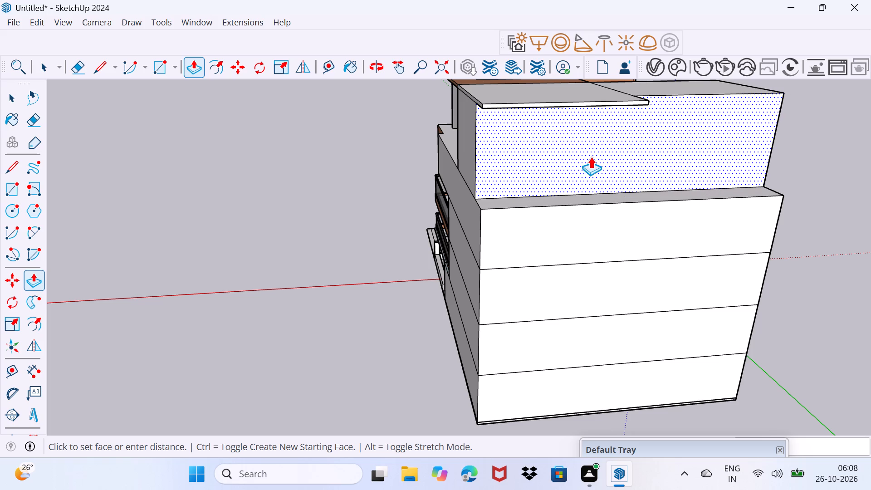
left_click(591, 157)
key("space")
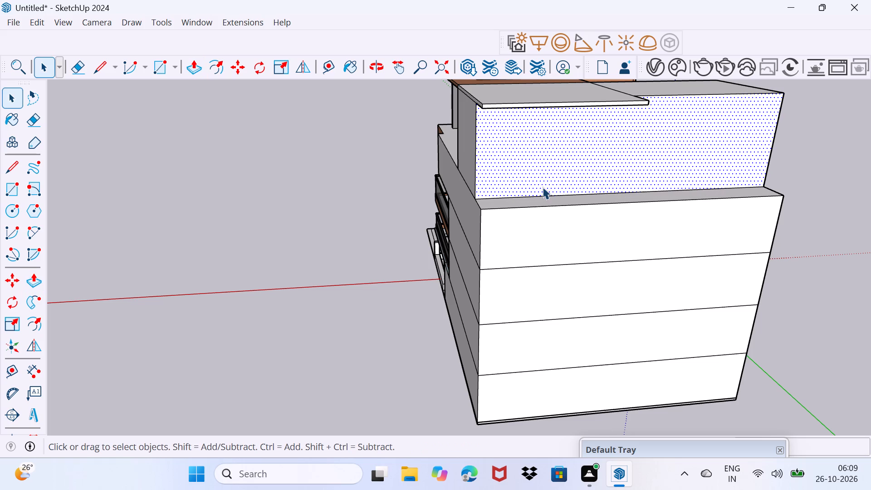
Push the top storey's side wall face inward slightly so it sits back from the floor below.
left_click_drag(543, 187, 562, 163)
middle_click_drag(399, 153, 480, 159)
left_click(567, 153)
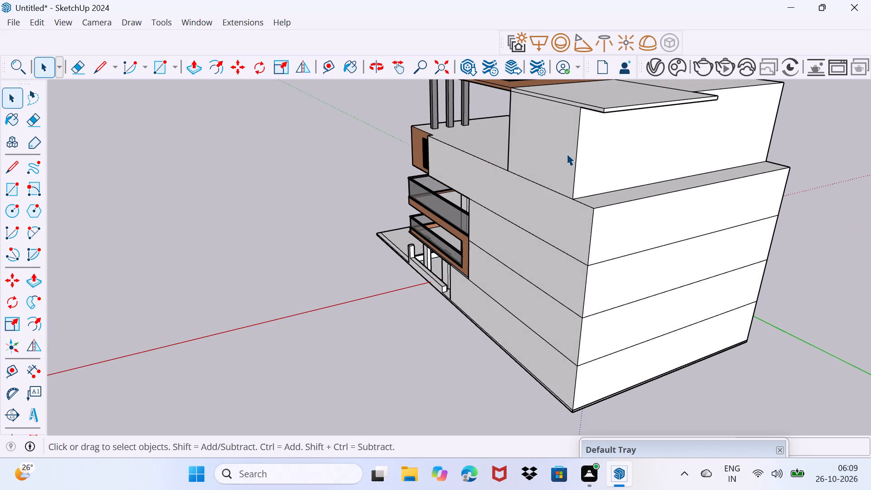
key("p")
left_click(567, 153)
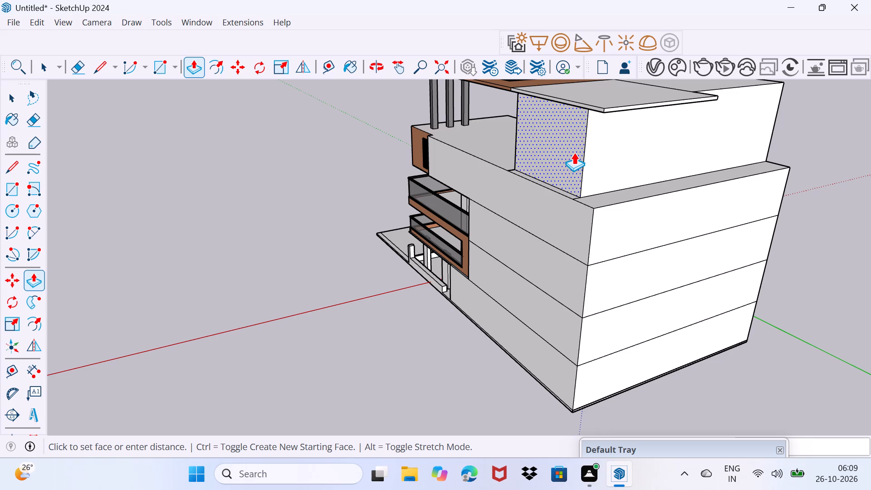
left_click(574, 152)
scroll(550, 148, "up", 3)
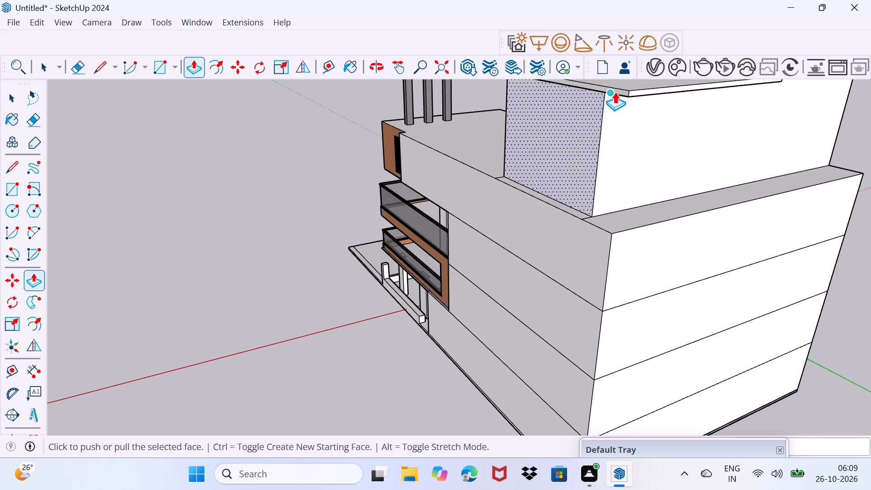
key("space")
key("Escape")
key("Escape")
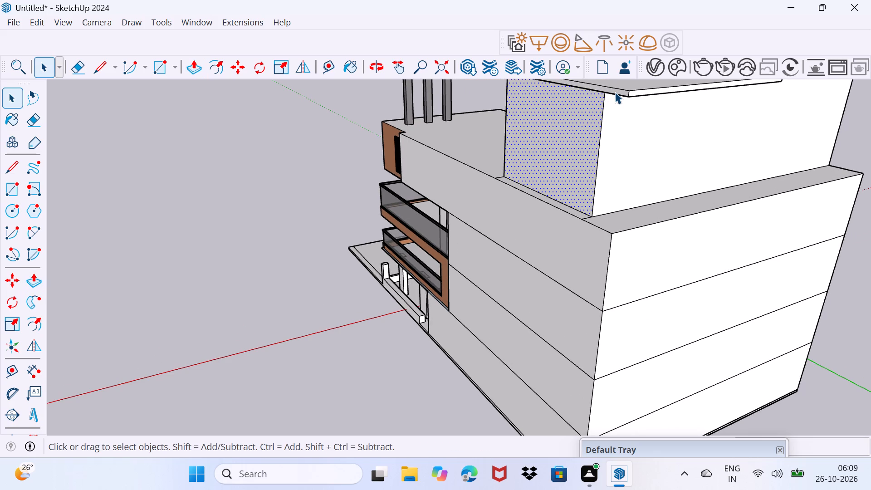
Push the side edge of the white roof slab inward toward the top storey's side wall.
left_click(618, 92)
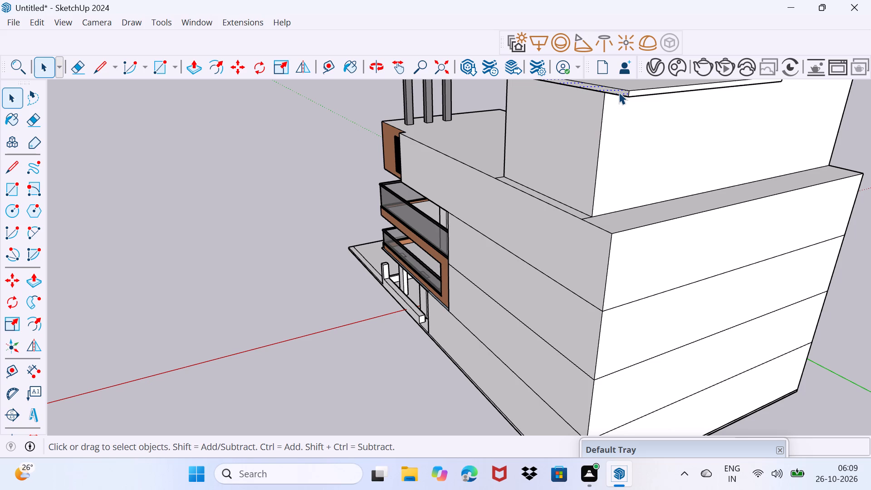
key("p")
left_click(619, 92)
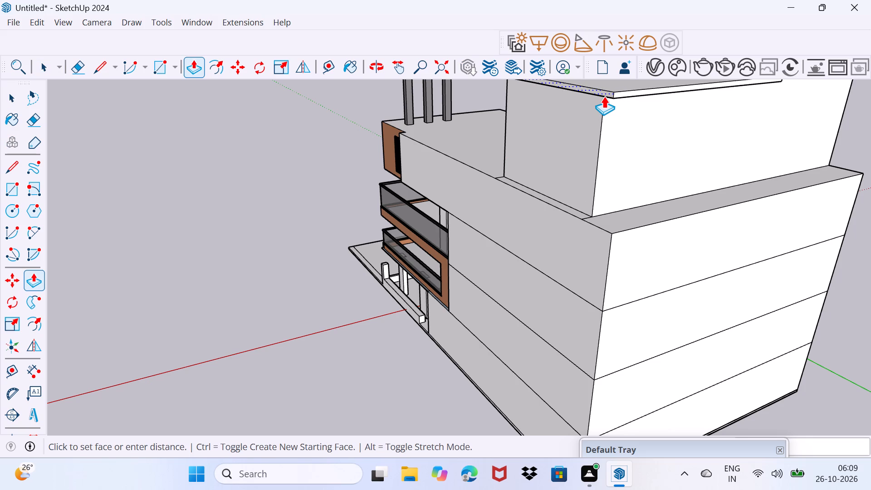
left_click(604, 96)
key("space")
Push/Pull the brown roof section's side edge flush with the adjoining white roof slab edge.
left_click_drag(573, 179, 595, 153)
scroll(563, 141, "up", 2)
middle_click_drag(564, 143, 611, 149)
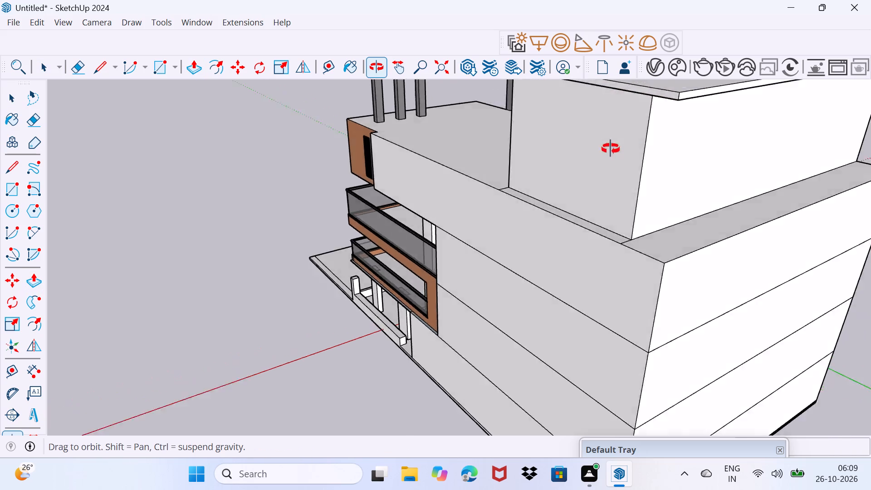
middle_click_drag(611, 149, 411, 289)
middle_click_drag(417, 289, 508, 206)
scroll(382, 110, "up", 1)
middle_click_drag(376, 103, 387, 138)
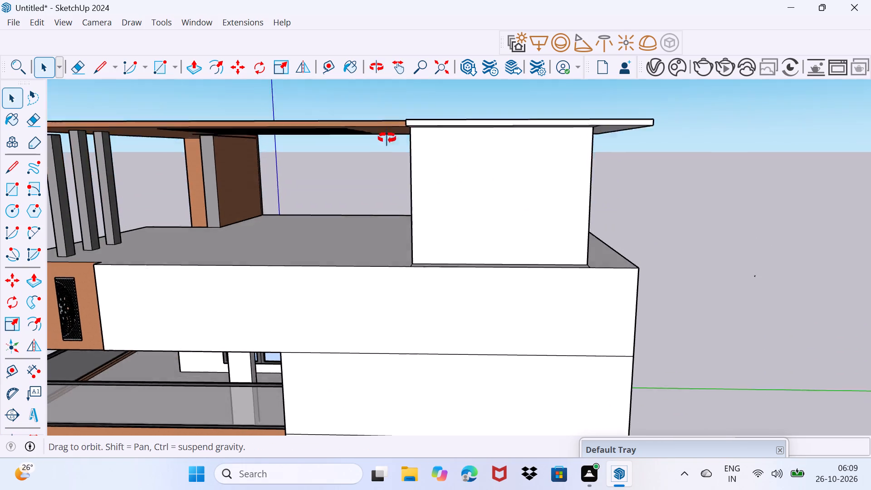
middle_click_drag(387, 138, 390, 142)
scroll(390, 142, "up", 4)
left_click(400, 141)
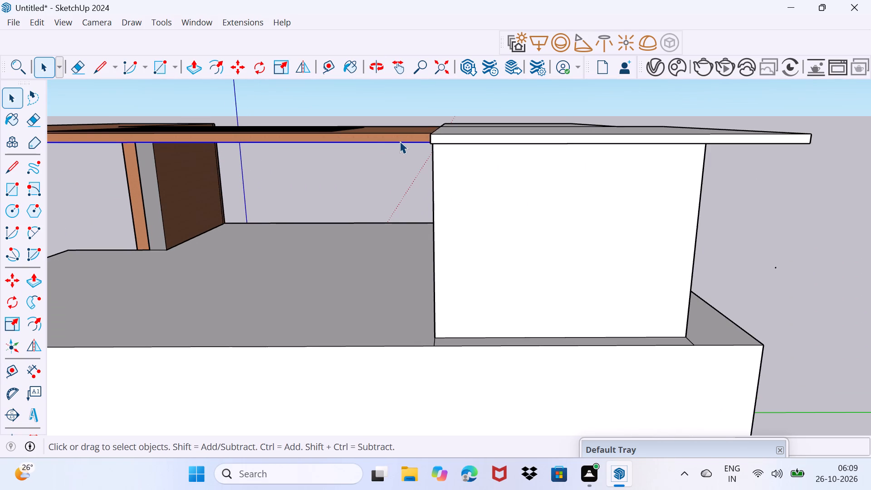
left_click_drag(400, 141, 407, 134)
left_click(410, 140)
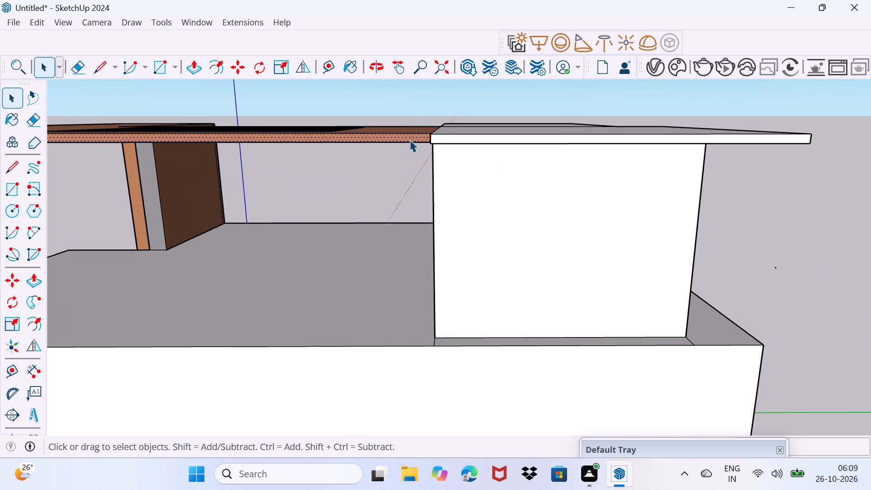
key("p")
left_click(410, 140)
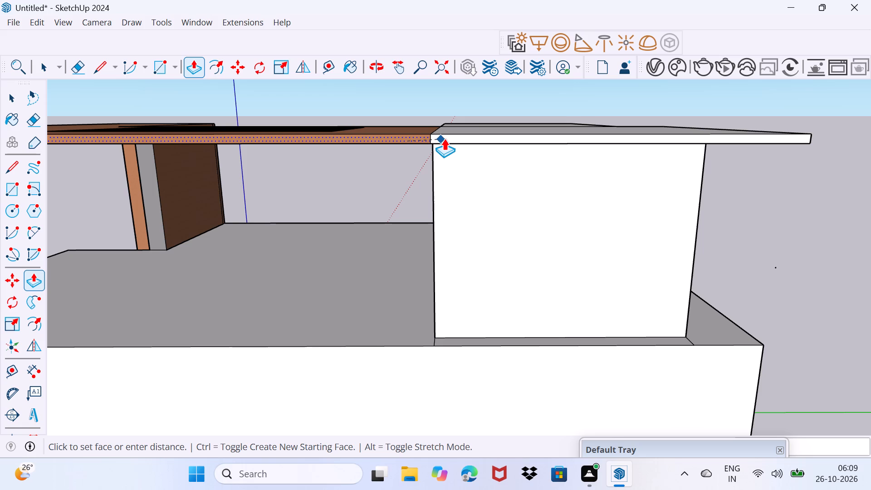
left_click(445, 138)
key("space")
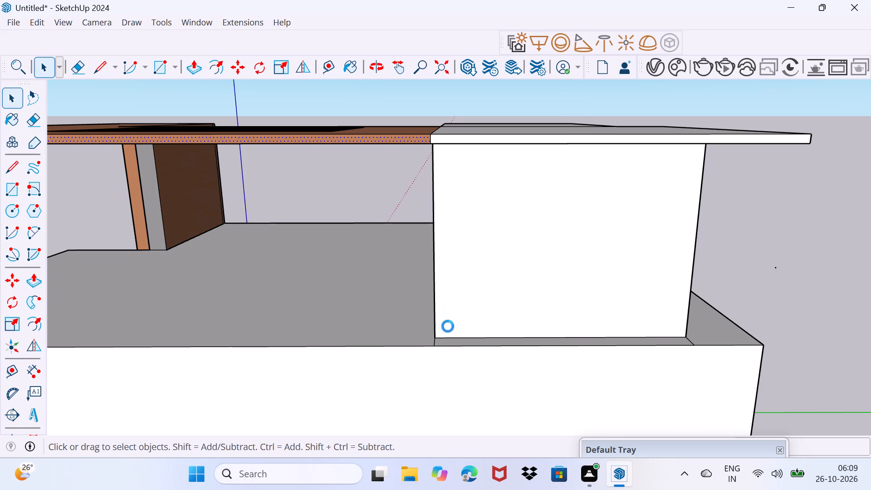
Erase the two short leftover edges on the terrace floor at the base corners of the top storey's side wall.
left_click(445, 348)
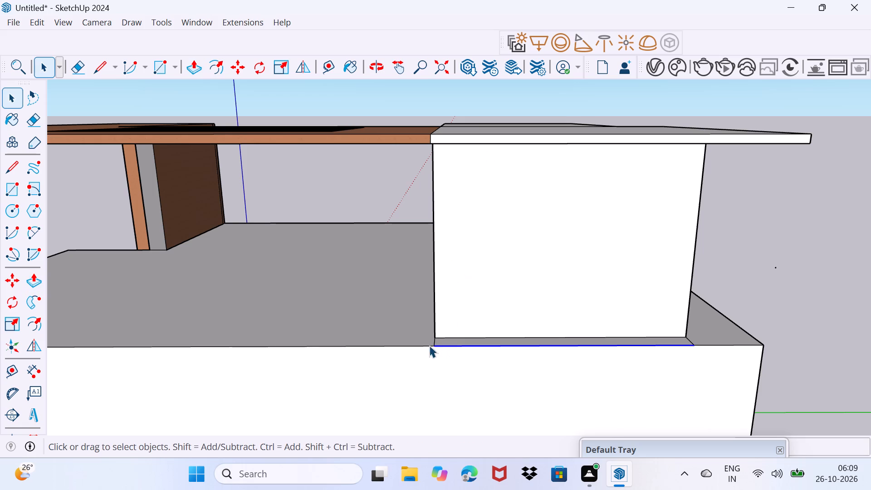
left_click(458, 273)
left_click_drag(427, 300, 454, 250)
scroll(429, 322, "up", 1)
middle_click_drag(436, 331, 468, 368)
key("e")
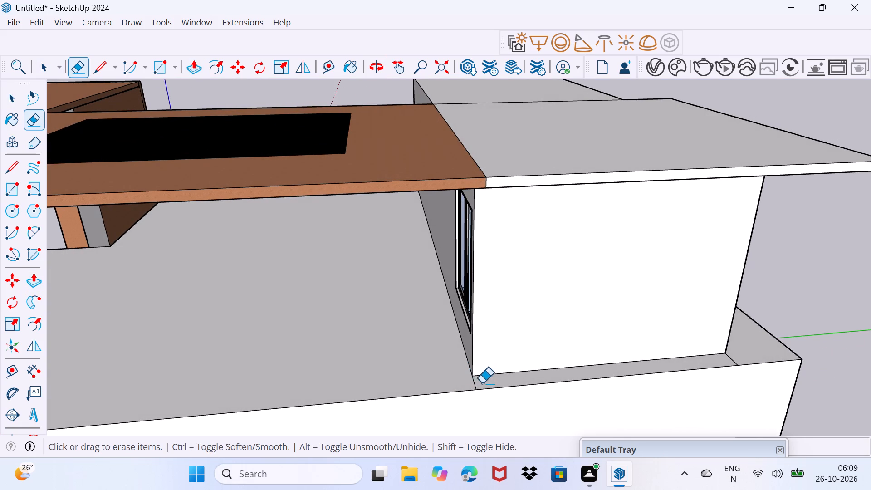
left_click(475, 386)
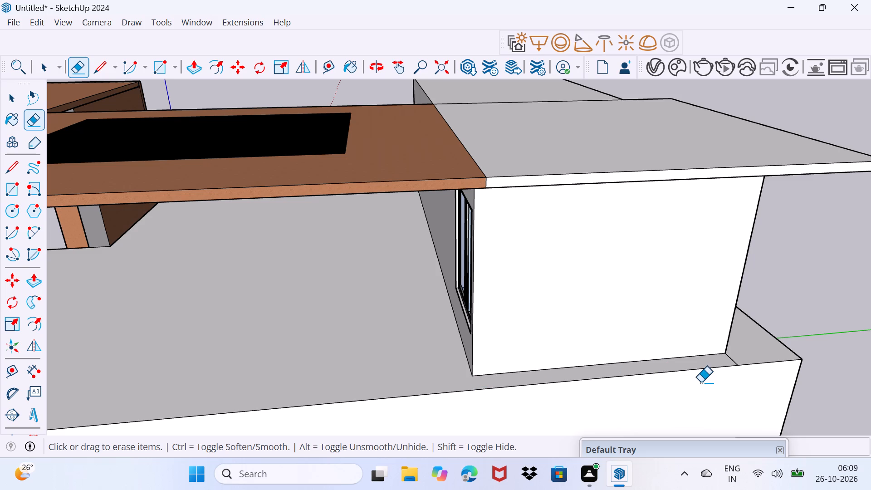
left_click(731, 361)
scroll(736, 358, "down", 3)
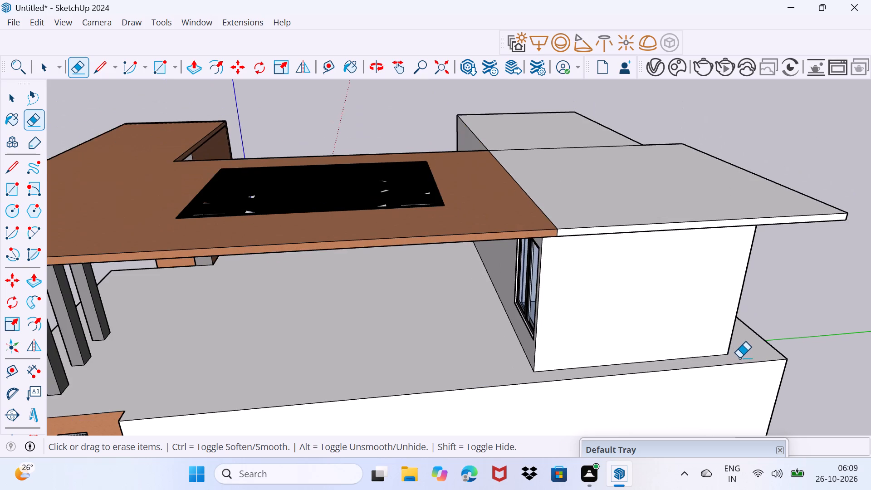
Push the rear edge face of the white roof slab inward to shorten its overhang past the top storey's side wall corner.
middle_click_drag(762, 349, 590, 279)
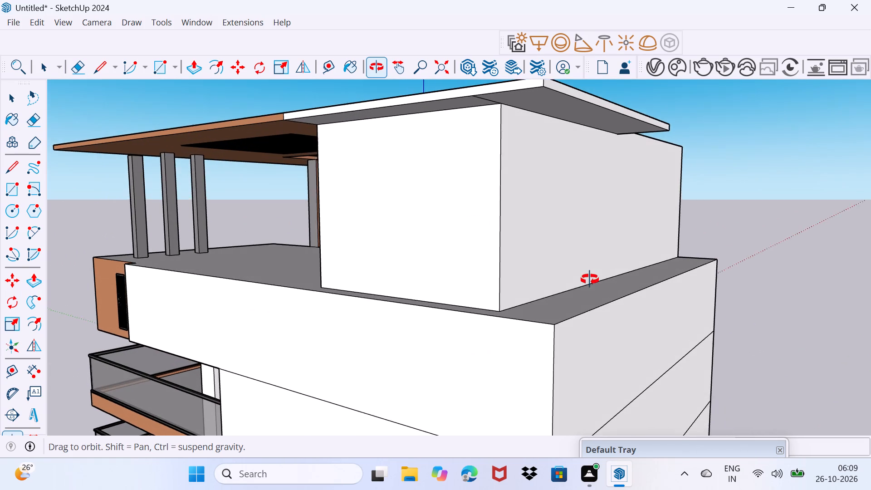
middle_click_drag(590, 279, 614, 269)
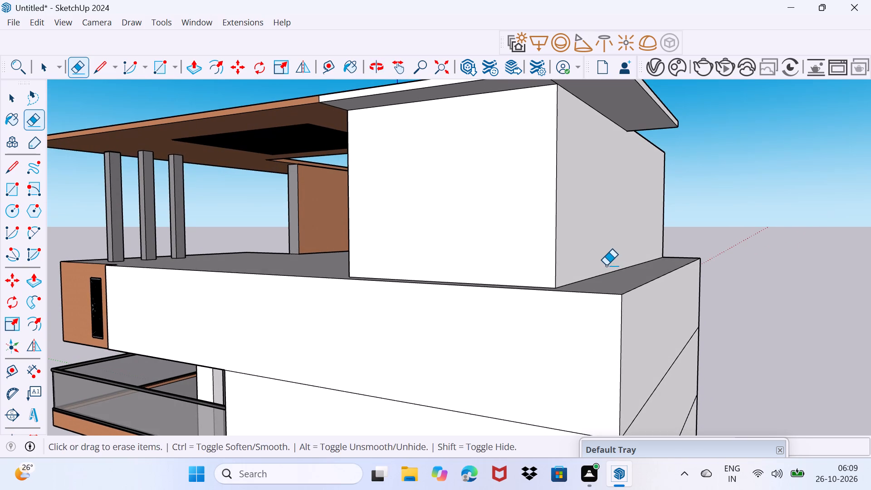
middle_click_drag(606, 265, 538, 387)
middle_click_drag(550, 358, 580, 316)
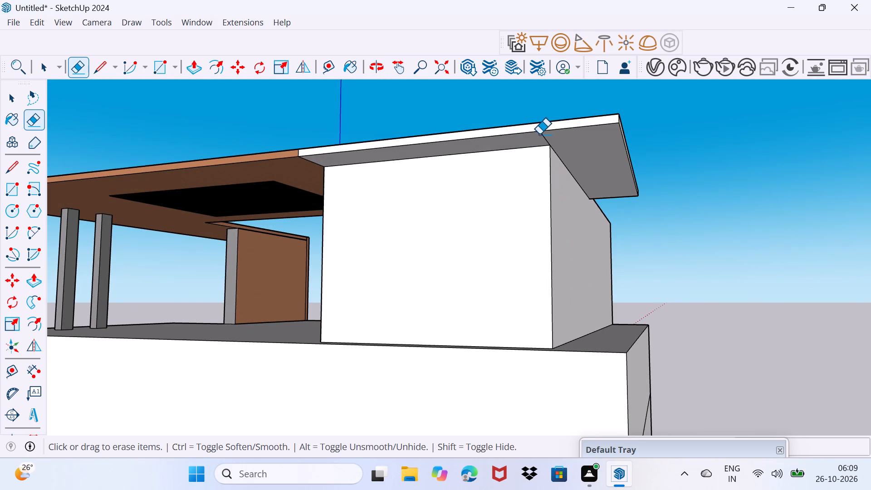
left_click(539, 134)
key("space")
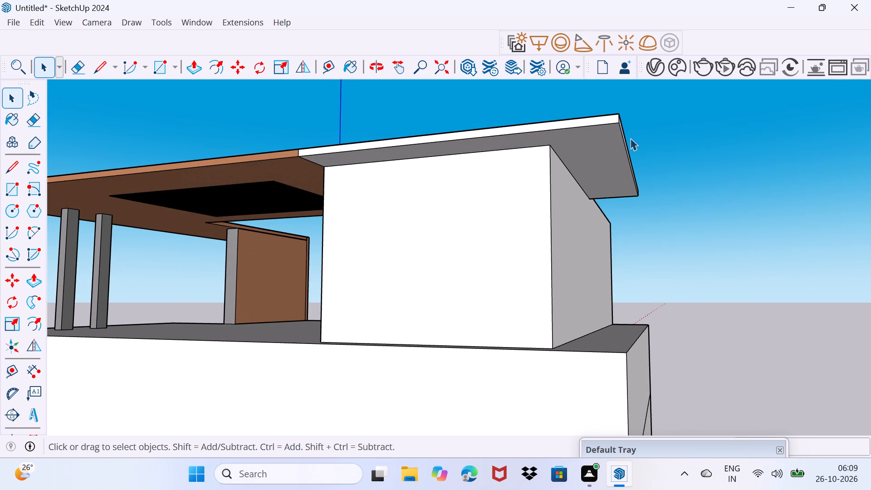
scroll(629, 137, "up", 1)
middle_click_drag(626, 135, 598, 142)
left_click(592, 131)
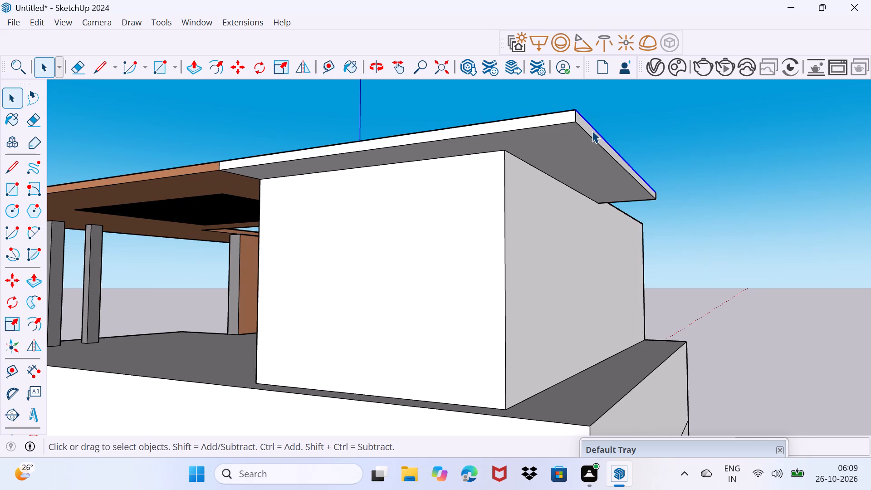
left_click(591, 131)
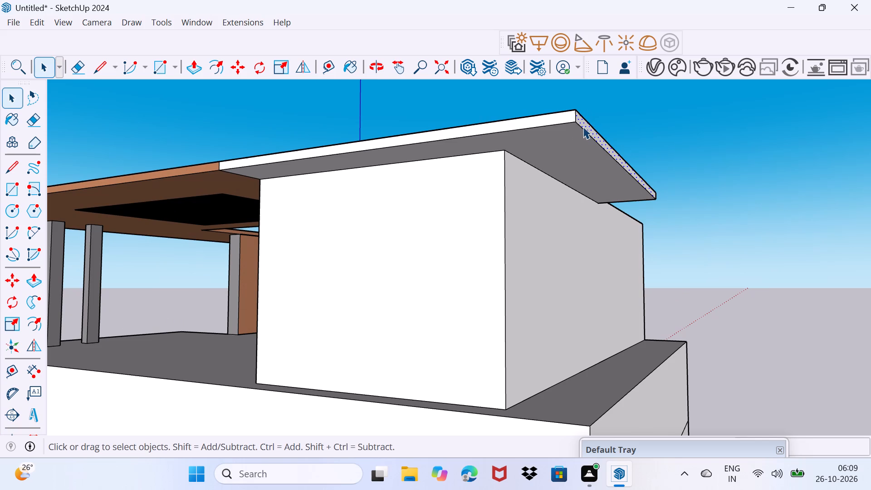
key("p")
left_click(583, 127)
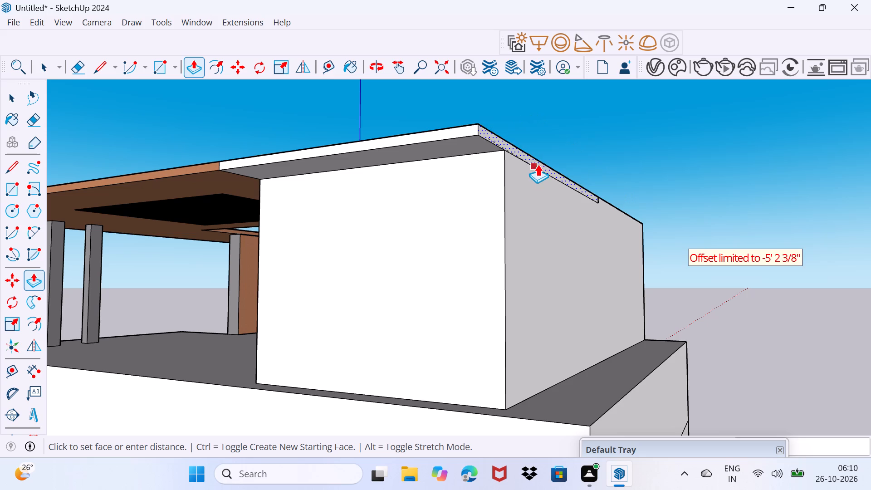
left_click(542, 163)
key("space")
Draw a narrow rectangle on the roof slab's underside, extending rearward from the top corner of the top storey's side wall.
scroll(542, 163, "down", 2)
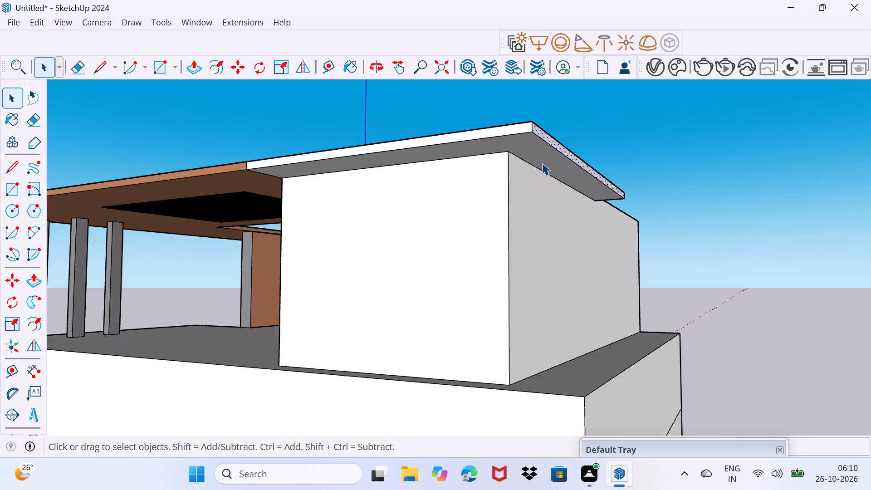
scroll(542, 163, "down", 4)
middle_click_drag(542, 169, 519, 197)
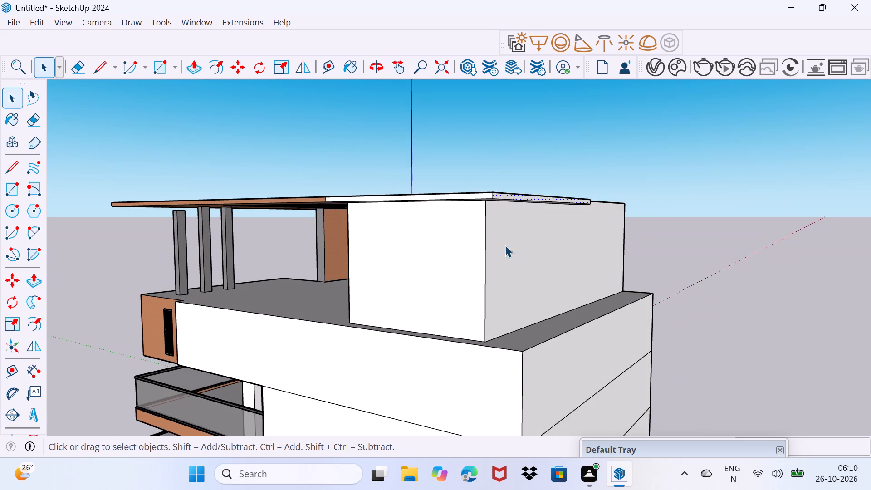
left_click(510, 232)
left_click_drag(482, 262, 535, 201)
middle_click_drag(464, 261, 518, 232)
scroll(566, 183, "up", 2)
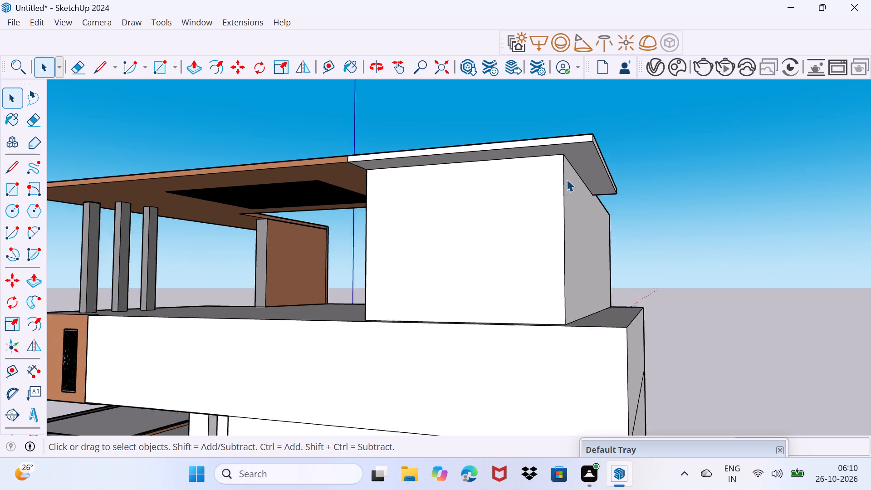
scroll(567, 179, "up", 1)
key("r")
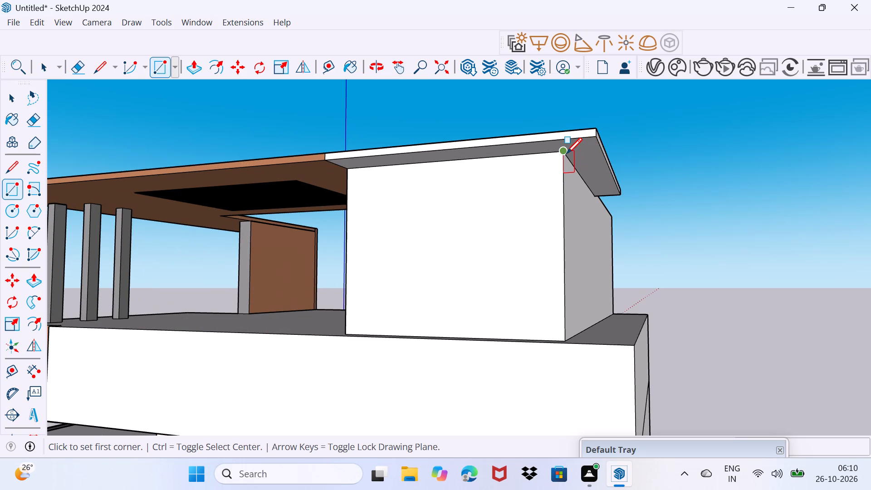
left_click(564, 153)
scroll(572, 151, "up", 4)
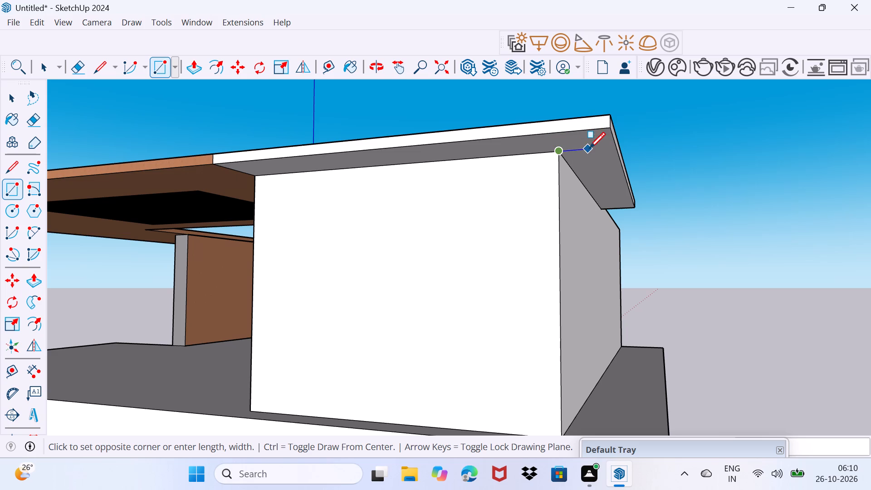
scroll(590, 168, "up", 2)
middle_click_drag(588, 163, 476, 162)
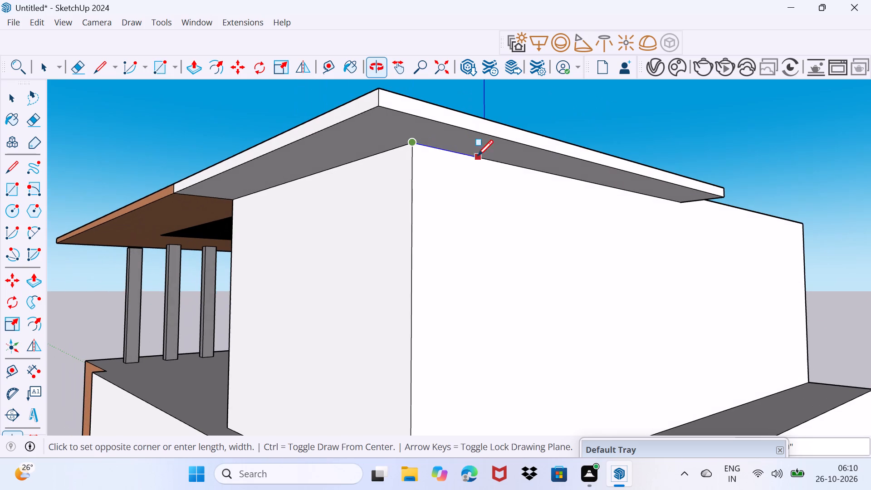
scroll(428, 148, "up", 4)
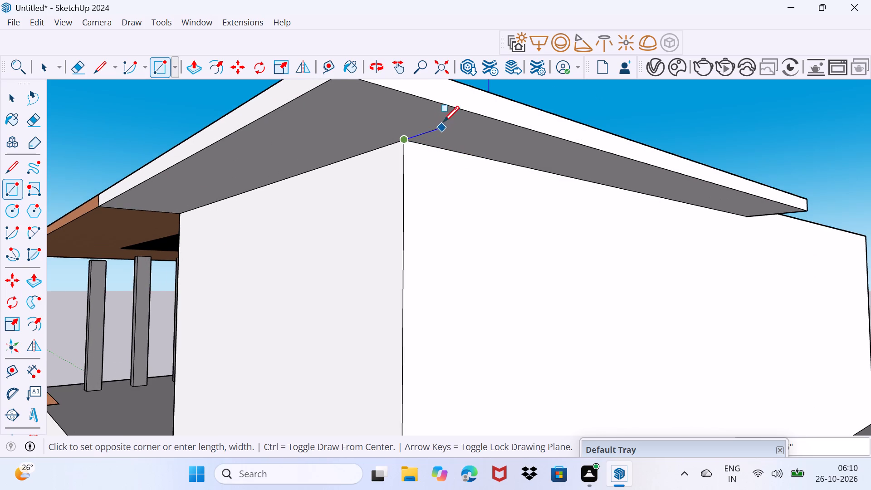
middle_click_drag(451, 149, 460, 138)
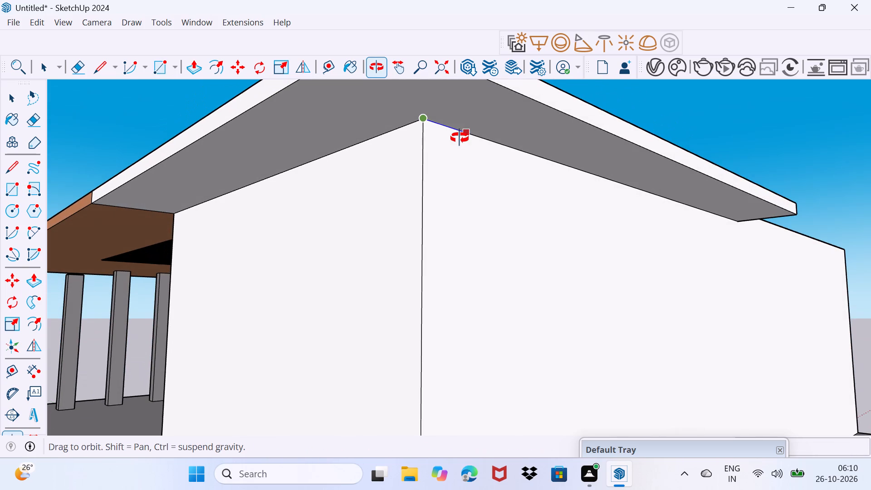
middle_click_drag(460, 138, 427, 229)
scroll(427, 229, "up", 1)
middle_click_drag(430, 231, 458, 187)
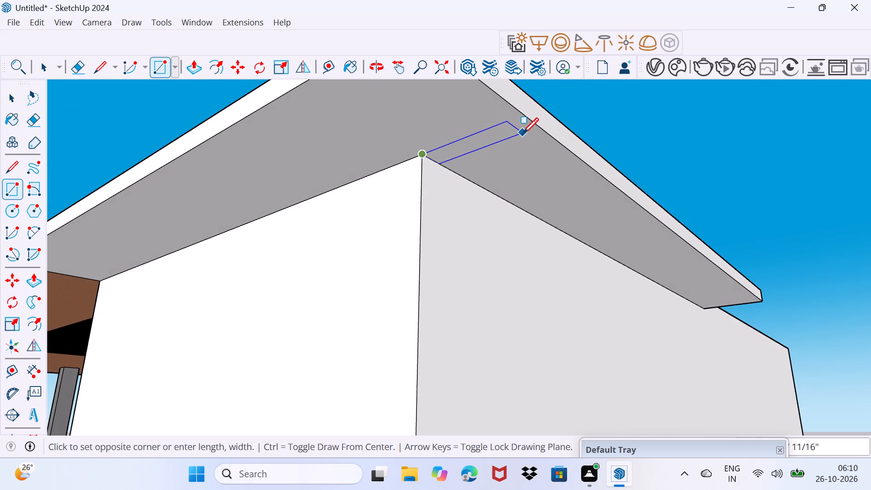
left_click(523, 133)
key("space")
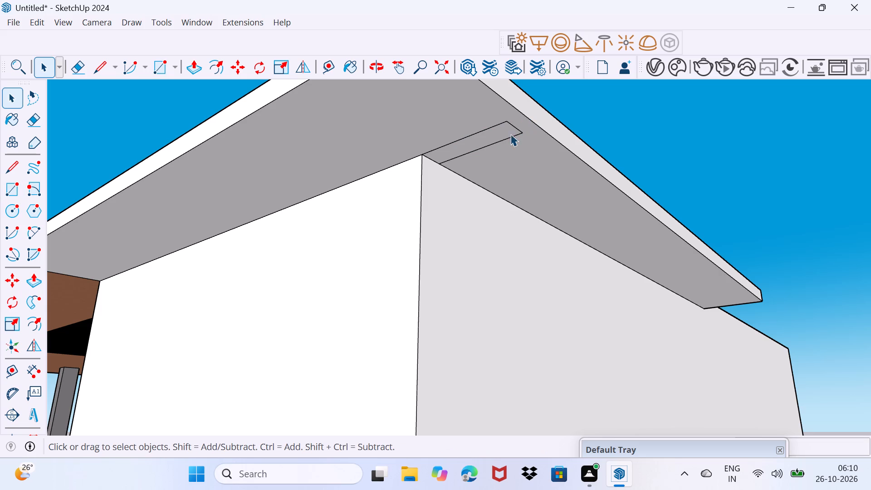
Pull the narrow rectangle down from the roof underside to the floor below to form a corner post.
left_click(499, 132)
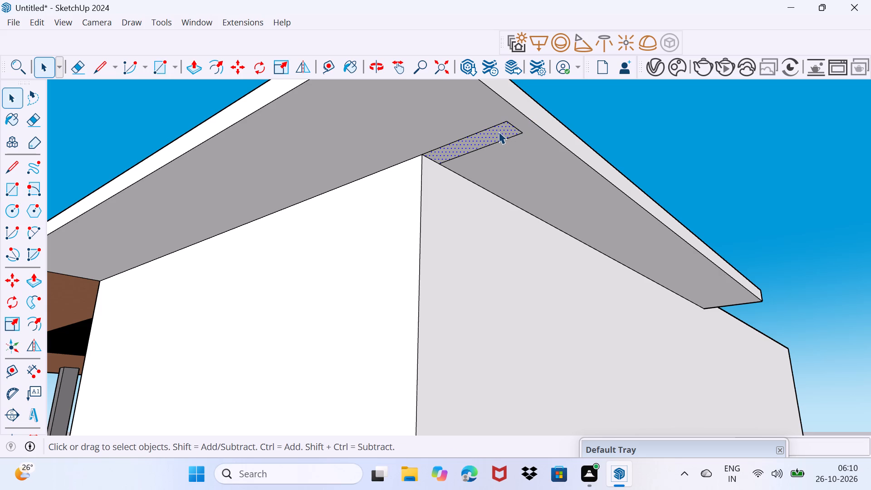
key("p")
left_click(499, 132)
scroll(491, 166, "down", 9)
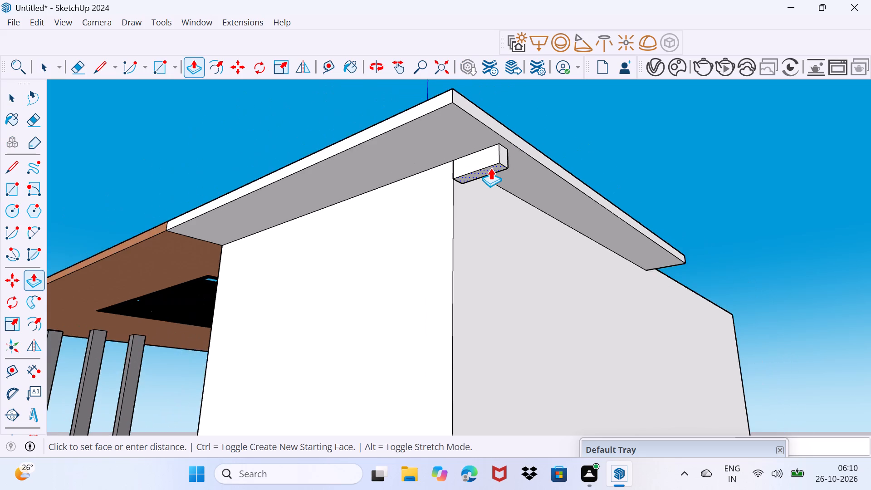
scroll(490, 168, "down", 6)
left_click(520, 313)
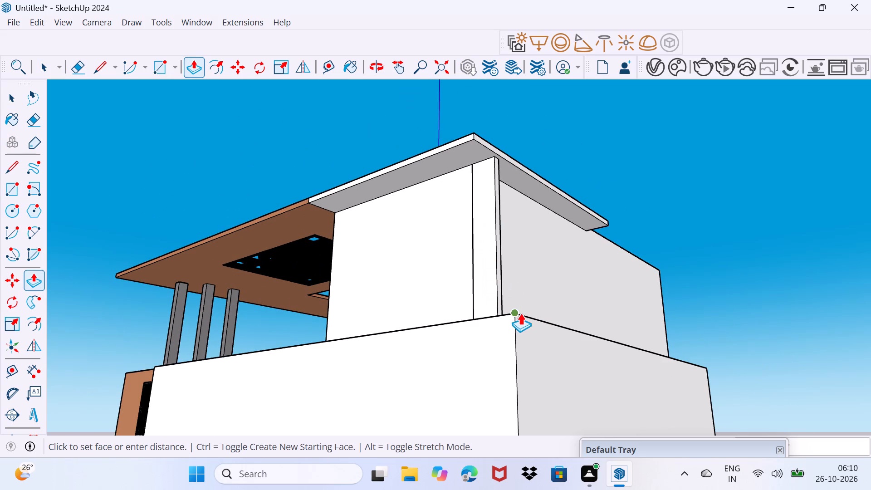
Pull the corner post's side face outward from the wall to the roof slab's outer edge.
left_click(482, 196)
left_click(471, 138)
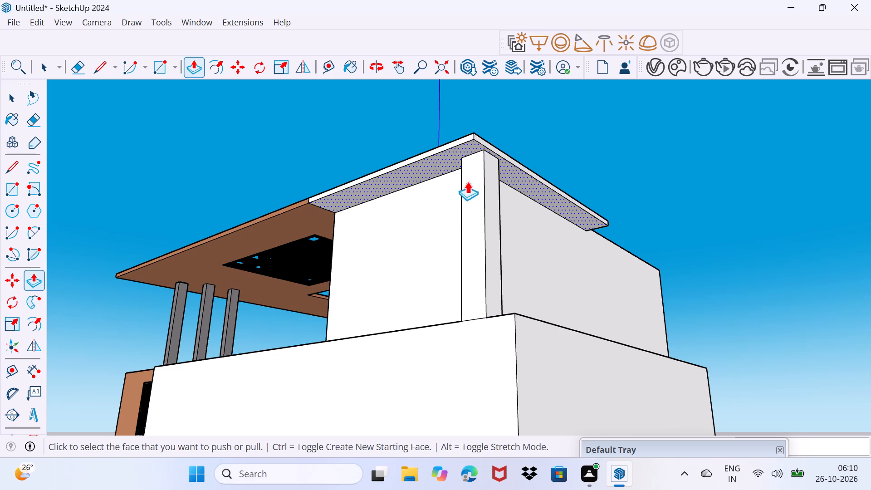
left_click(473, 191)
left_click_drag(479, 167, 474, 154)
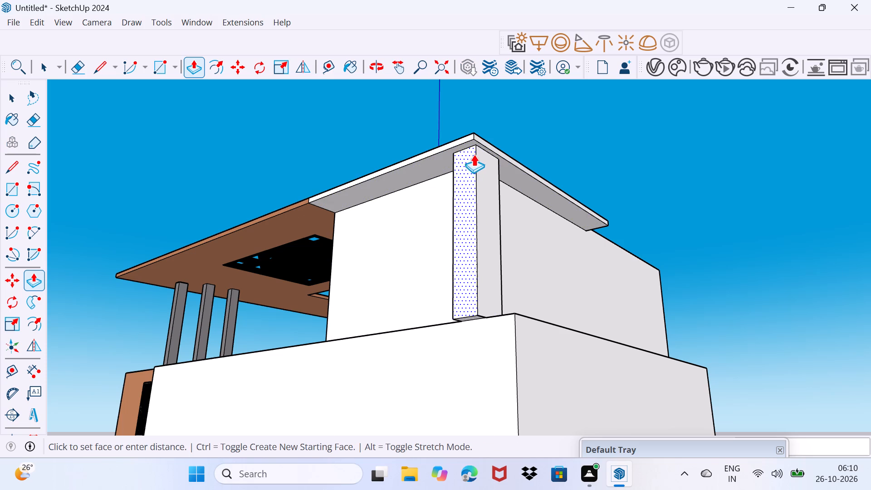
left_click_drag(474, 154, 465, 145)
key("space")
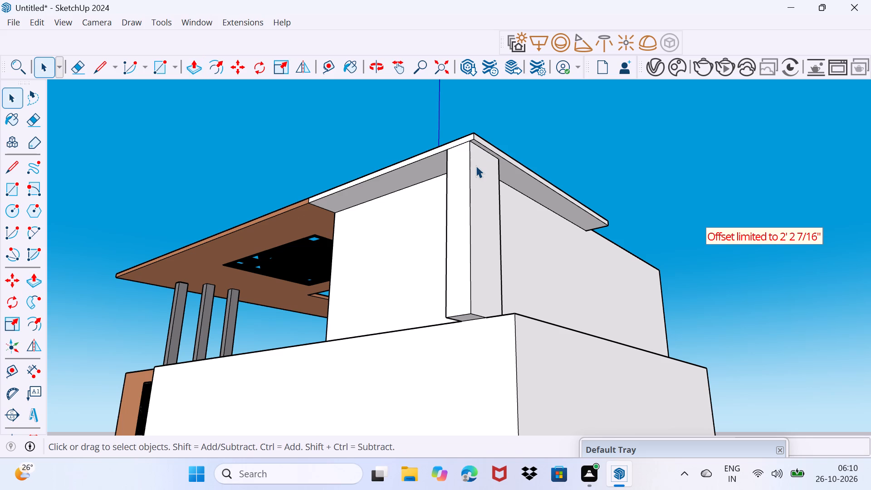
Push the corner post's outer side face back flush with the edge of the floor below.
middle_click_drag(432, 235, 476, 267)
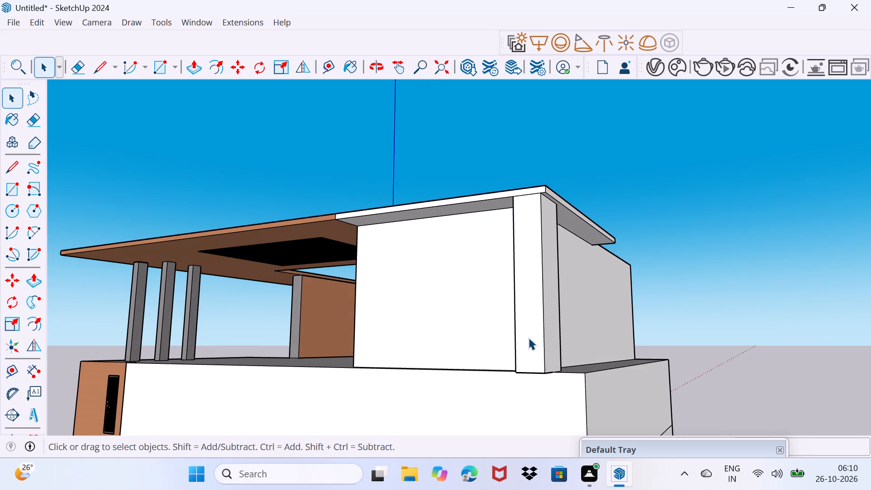
left_click(528, 338)
key("p")
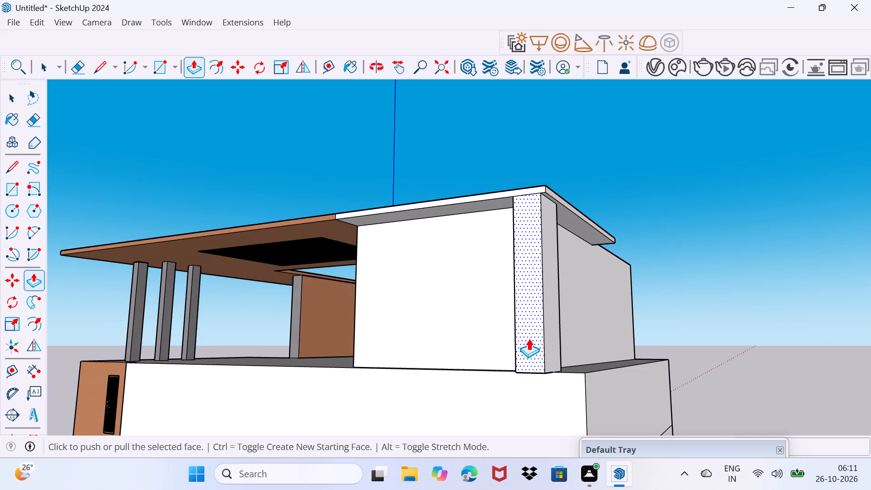
left_click(528, 338)
left_click(555, 374)
key("space")
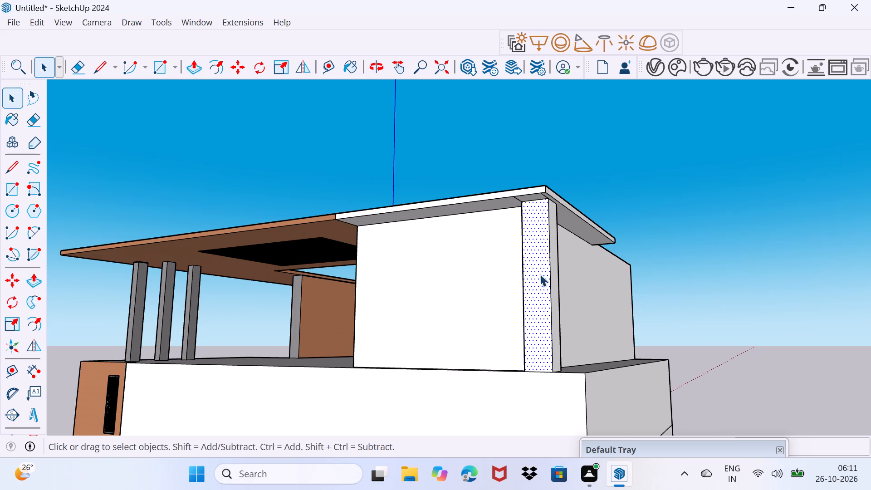
Push the white roof slab's side edge inward flush with the corner post's outer face.
scroll(544, 209, "up", 3)
middle_click_drag(525, 185, 531, 201)
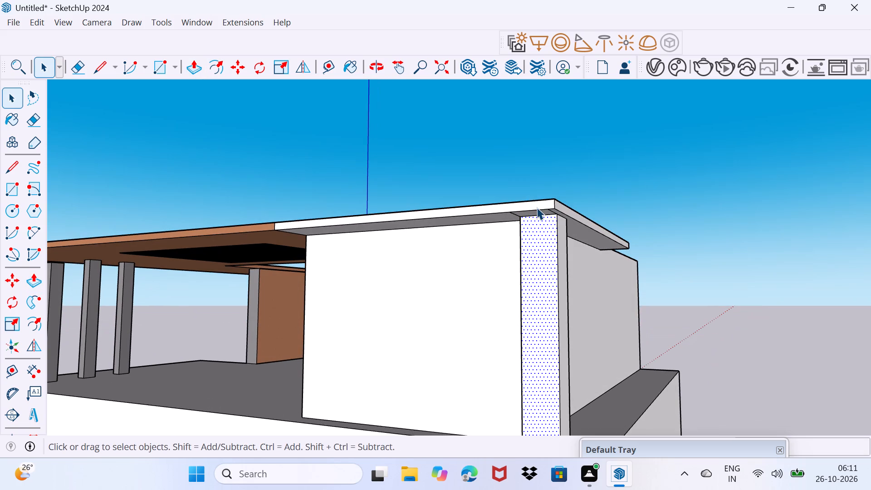
left_click(537, 207)
key("p")
left_click(537, 207)
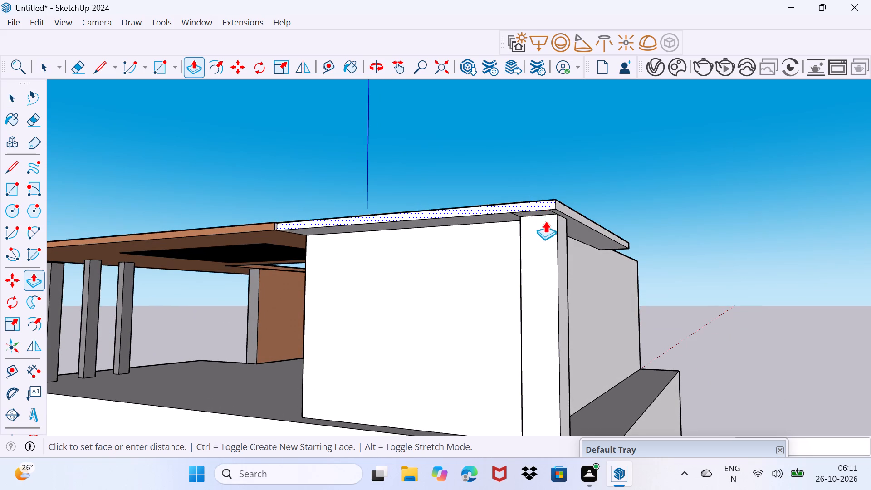
left_click(549, 225)
key("space")
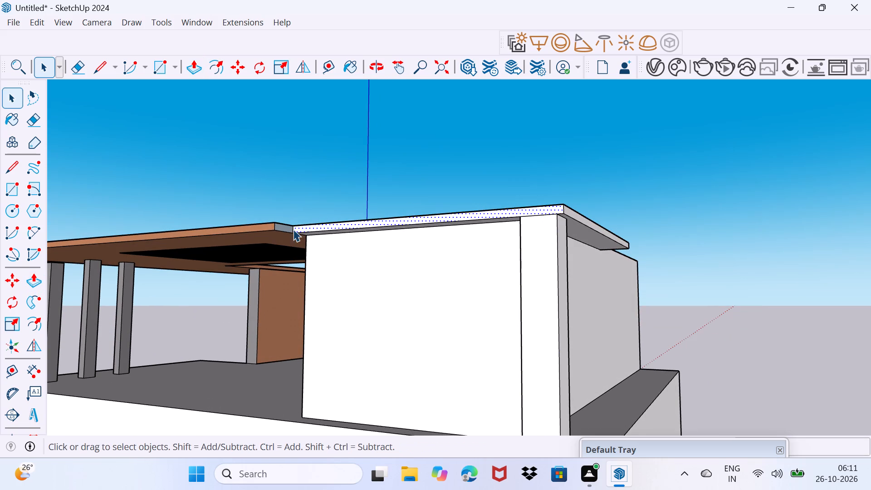
Push the brown roof section's side edge inward flush with the adjoining white roof slab edge.
left_click(254, 229)
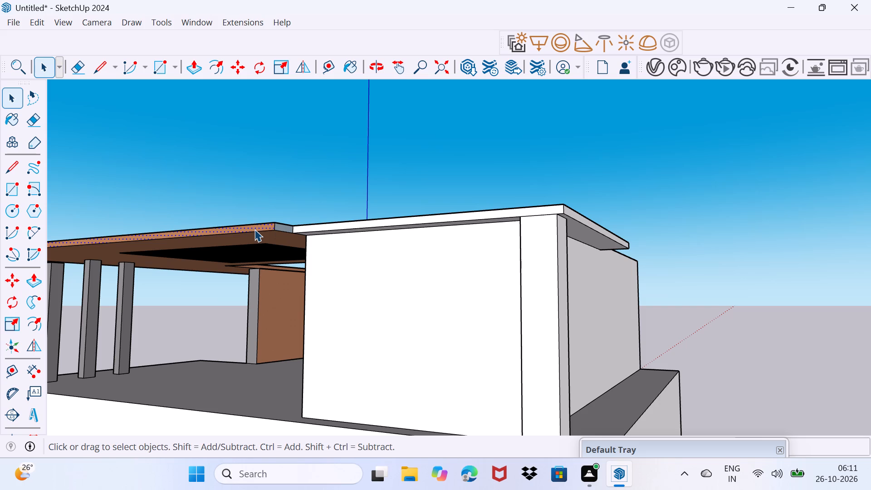
key("p")
left_click(254, 229)
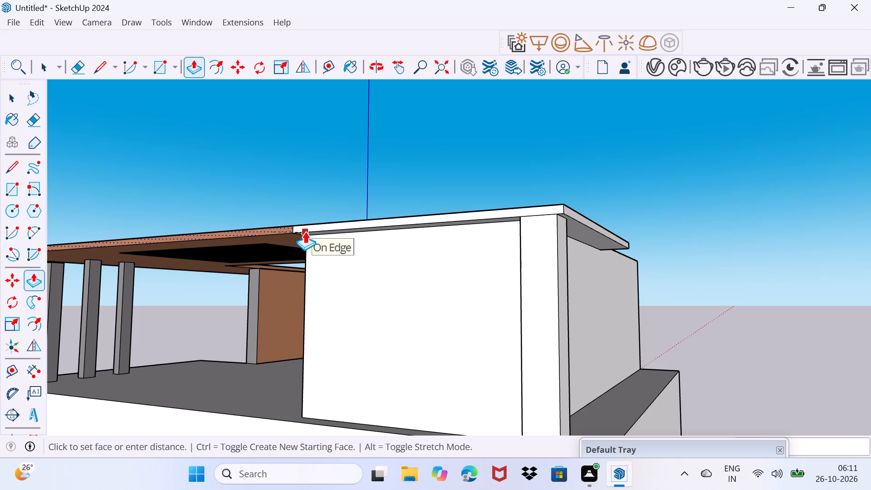
left_click(305, 231)
key("space")
left_click_drag(308, 246, 333, 219)
Push the white roof slab's rear edge inward flush with the corner post's rear face.
middle_click_drag(412, 287, 264, 278)
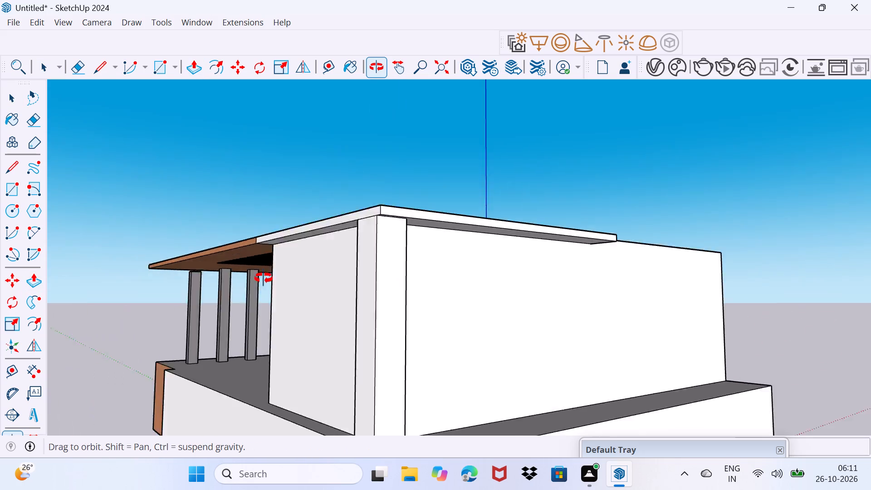
middle_click_drag(264, 278, 229, 265)
scroll(292, 191, "up", 3)
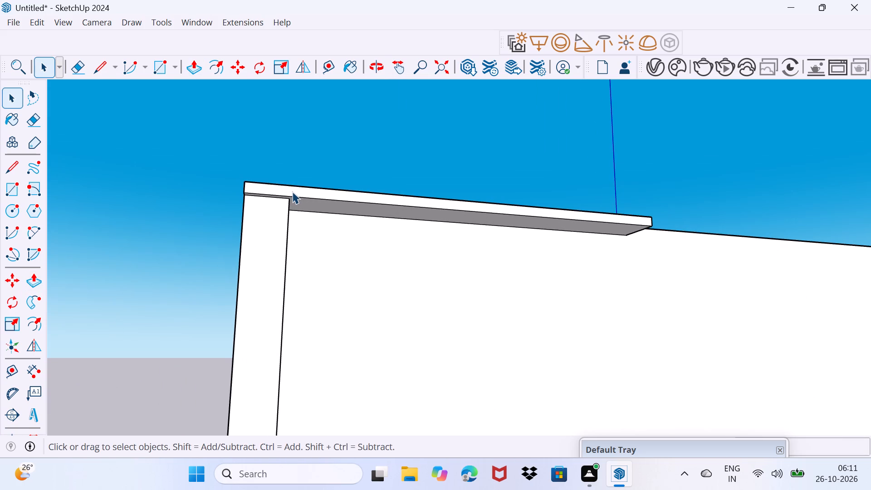
left_click(292, 191)
key("p")
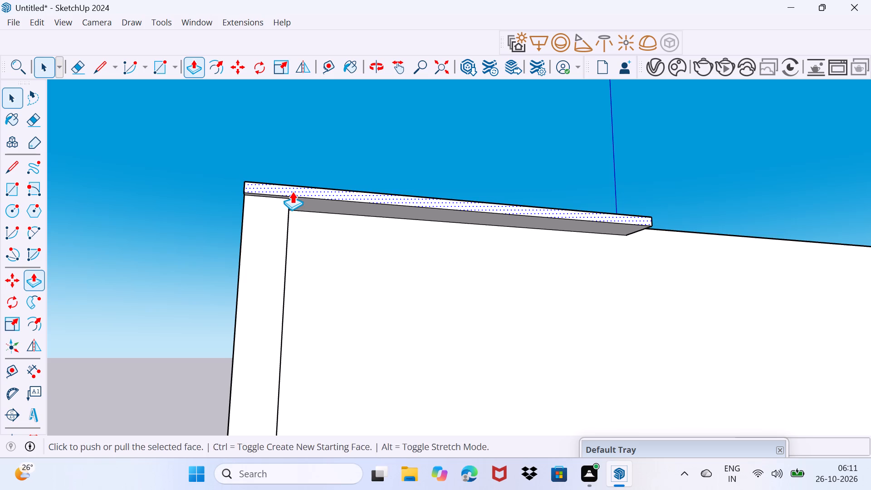
left_click(292, 191)
left_click(286, 218)
key("space")
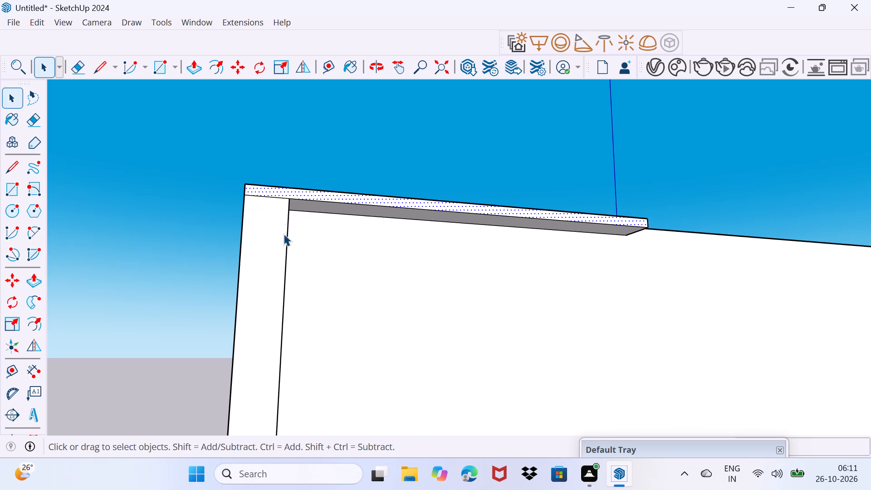
Push the rear face of the storey directly below the top storey inward flush with the top storey's rear wall.
left_click_drag(284, 235, 308, 198)
scroll(279, 218, "down", 3)
scroll(286, 262, "down", 2)
middle_click_drag(288, 271, 313, 153)
middle_click_drag(293, 282, 367, 310)
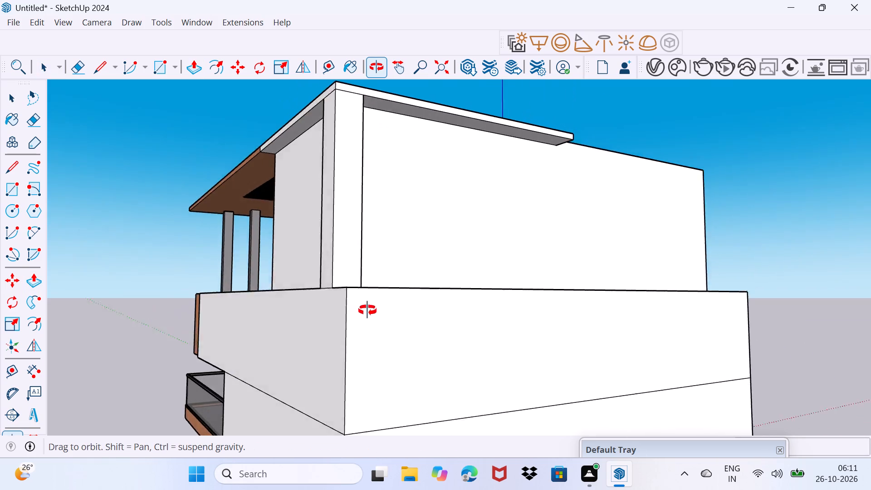
middle_click_drag(367, 310, 408, 320)
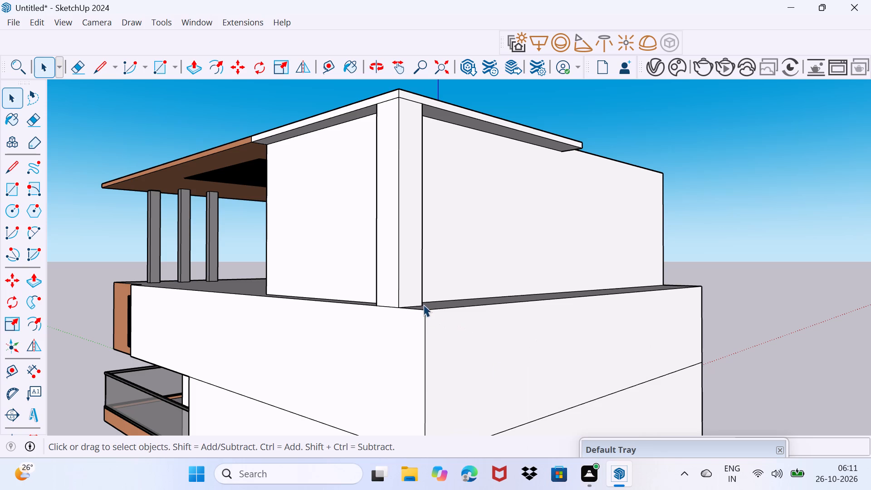
middle_click_drag(422, 304, 408, 312)
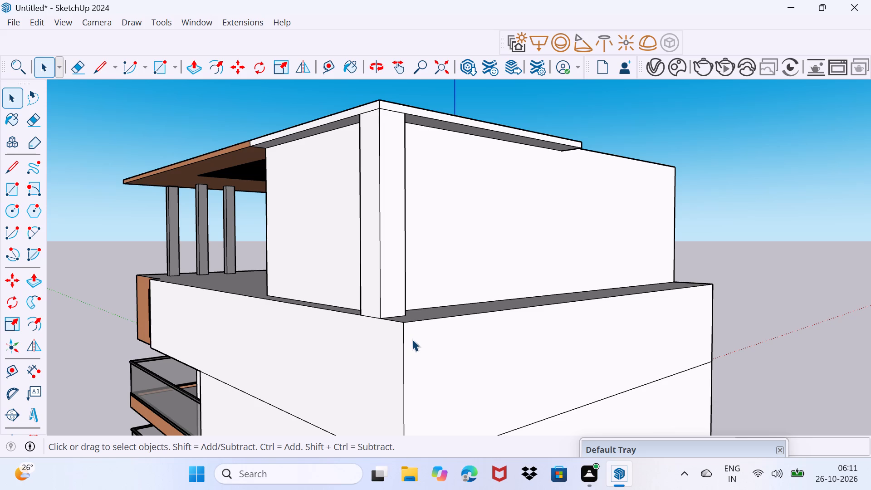
left_click(421, 355)
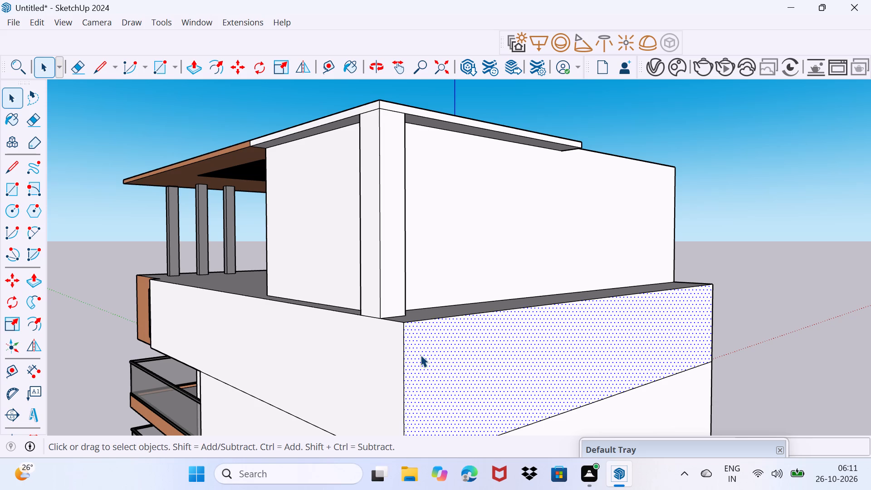
key("p")
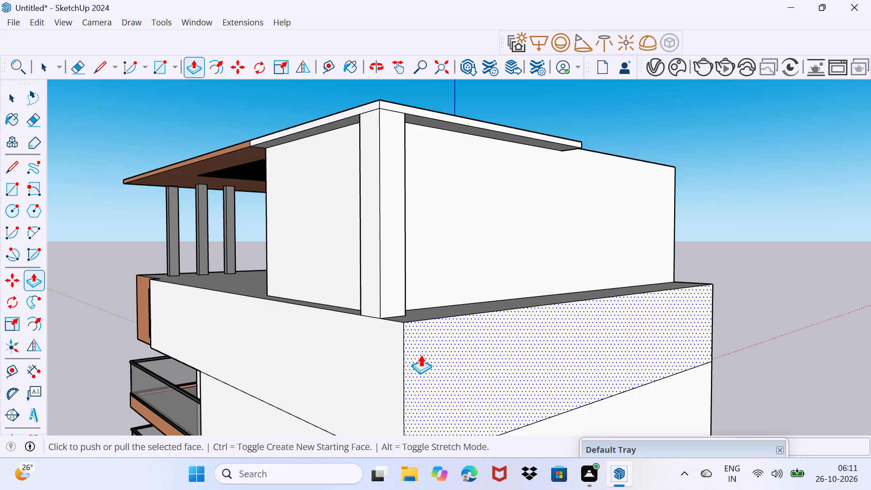
left_click(421, 355)
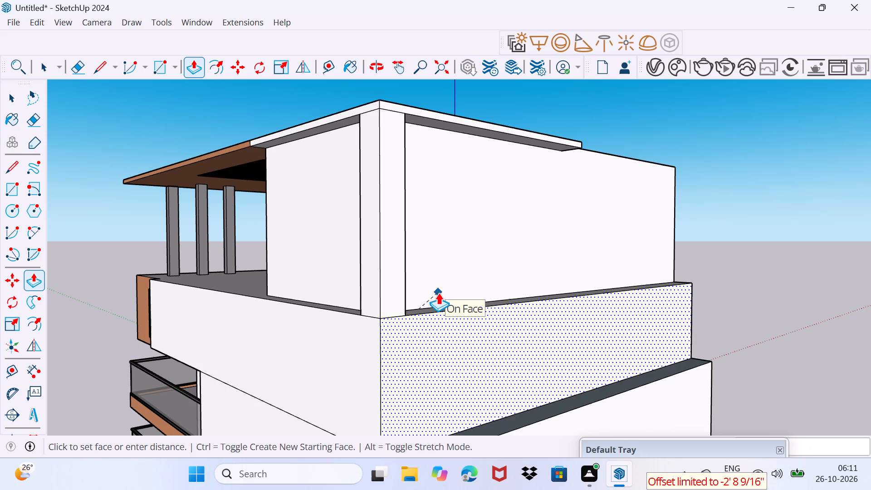
left_click(437, 293)
left_click(440, 352)
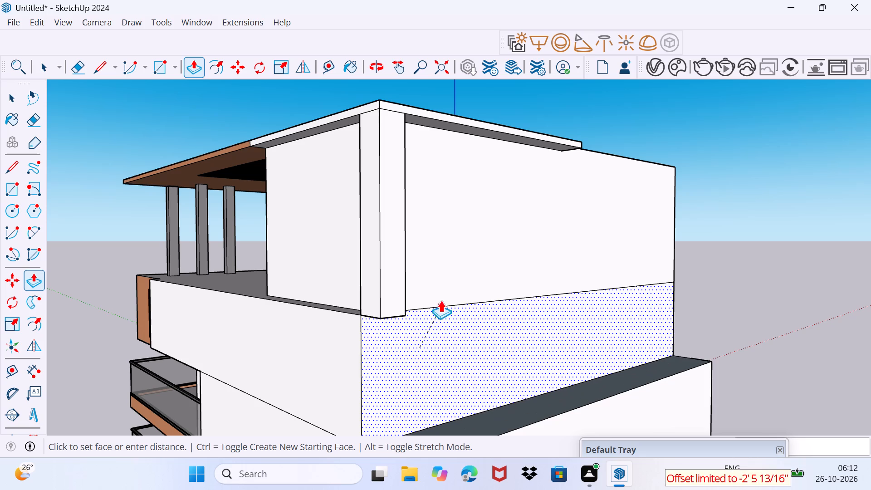
left_click(442, 286)
key("space")
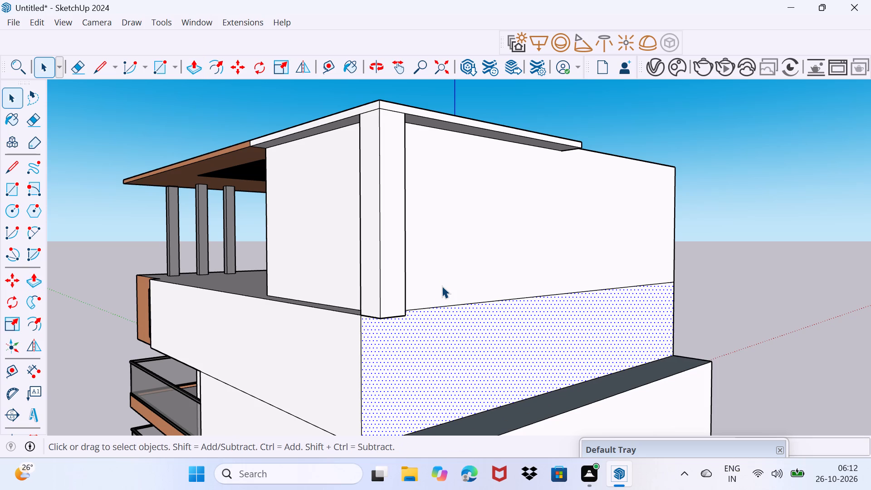
left_click_drag(442, 288, 491, 201)
Draw a rectangle across the bottom of the corner post's inner side face, spanning the post's projection from the rear wall.
middle_click_drag(436, 279, 346, 279)
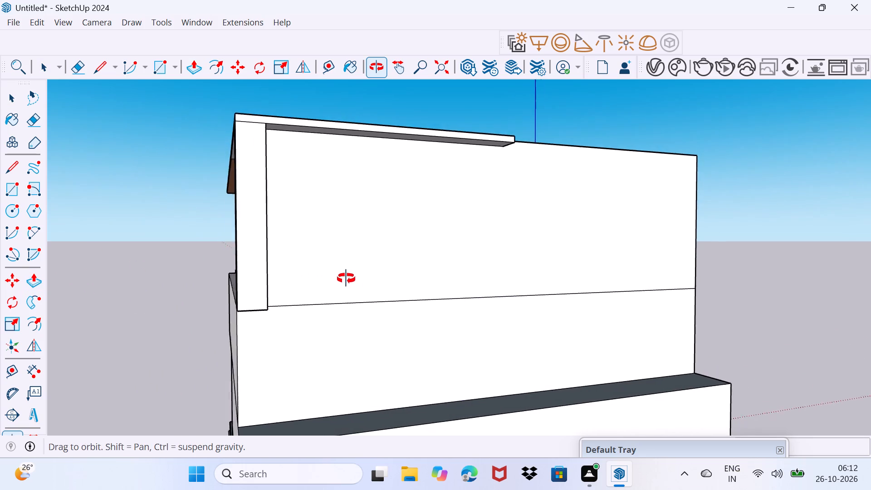
middle_click_drag(346, 279, 166, 312)
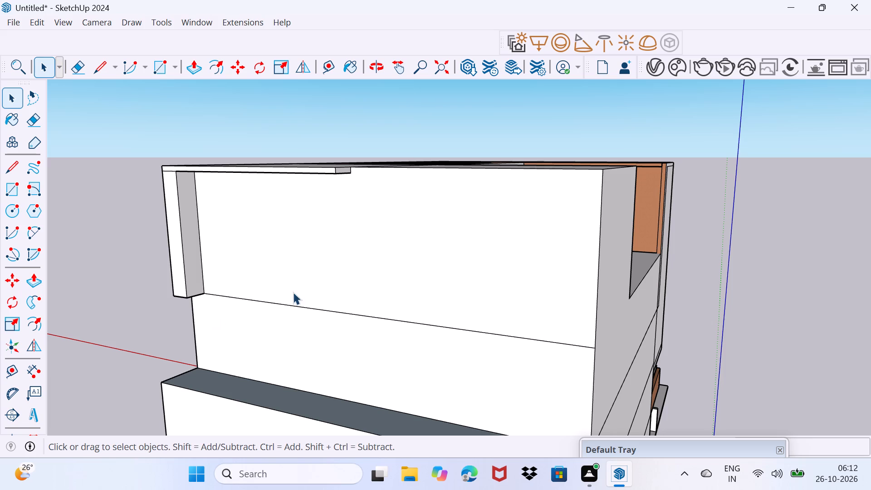
middle_click_drag(218, 282, 154, 274)
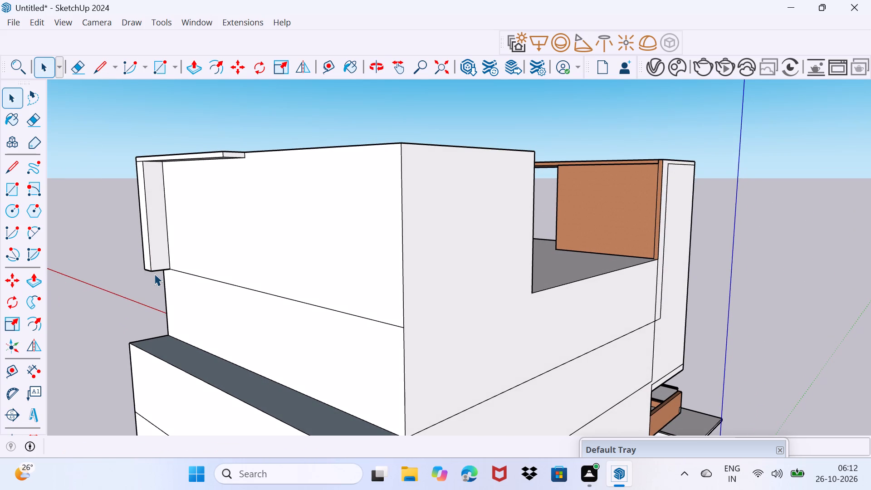
key("r")
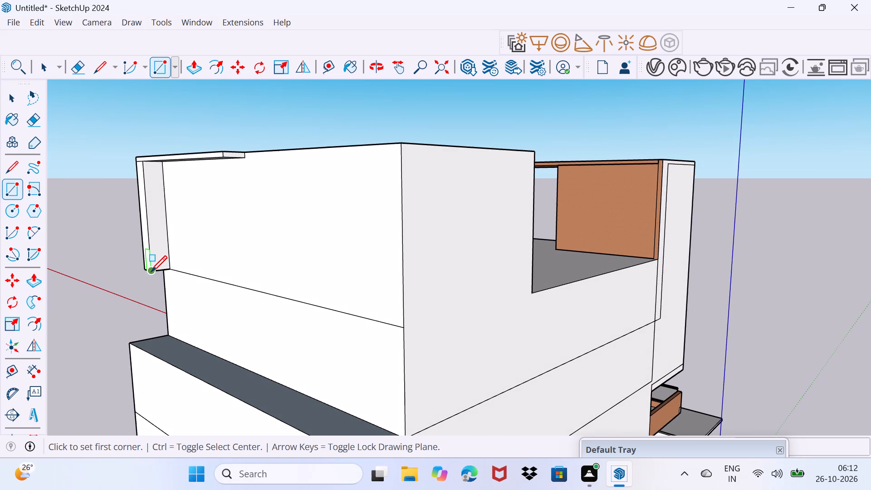
left_click(151, 269)
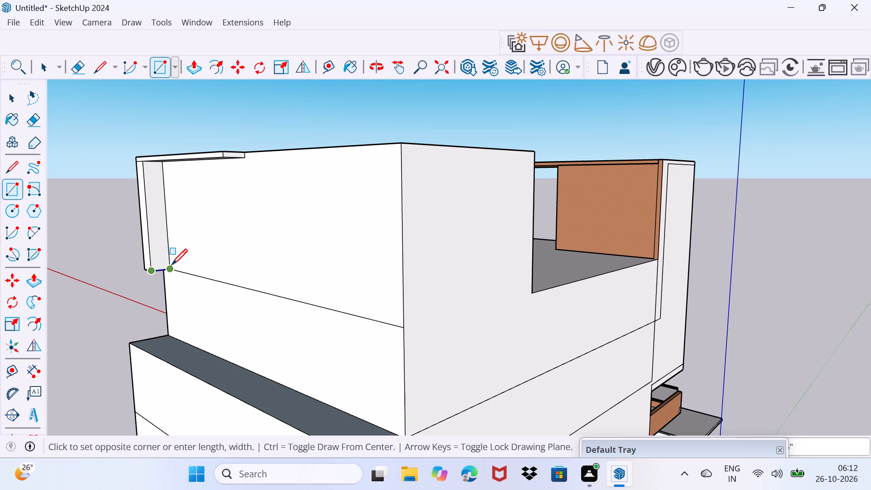
left_click(171, 265)
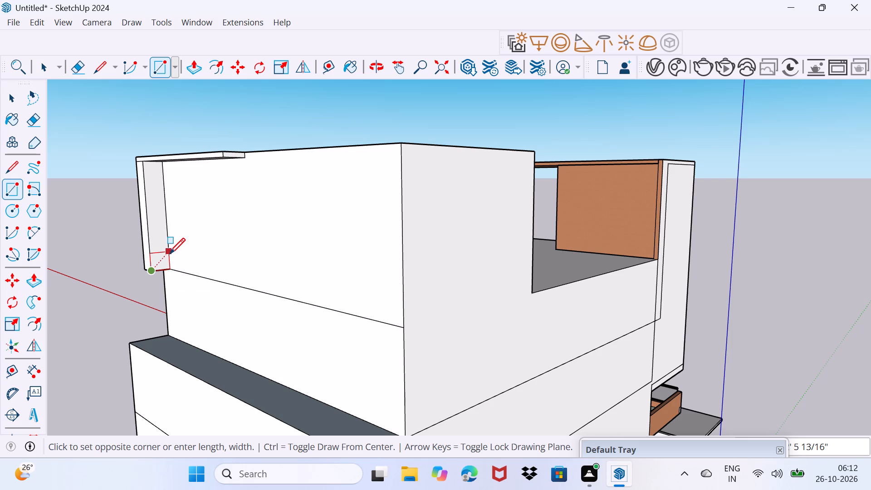
left_click(169, 254)
key("space")
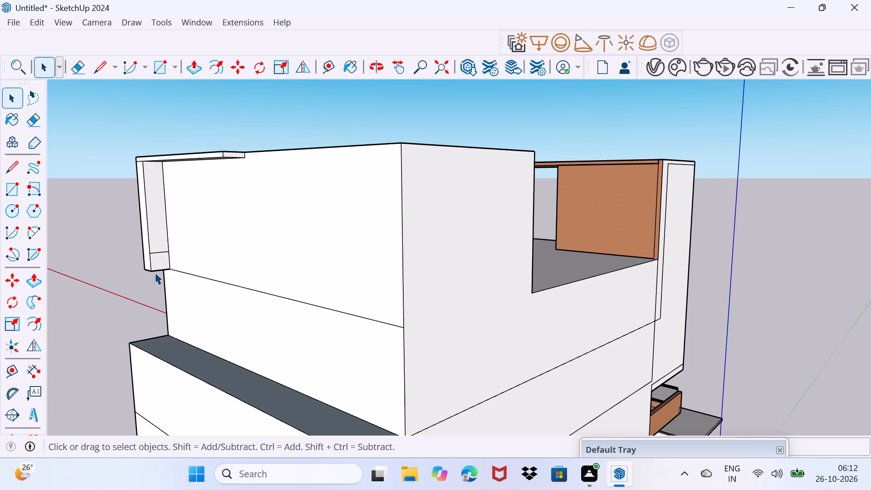
Extrude the rectangle at the post's base along the rear wall to the far corner of the top storey as a ledge.
left_click(162, 262)
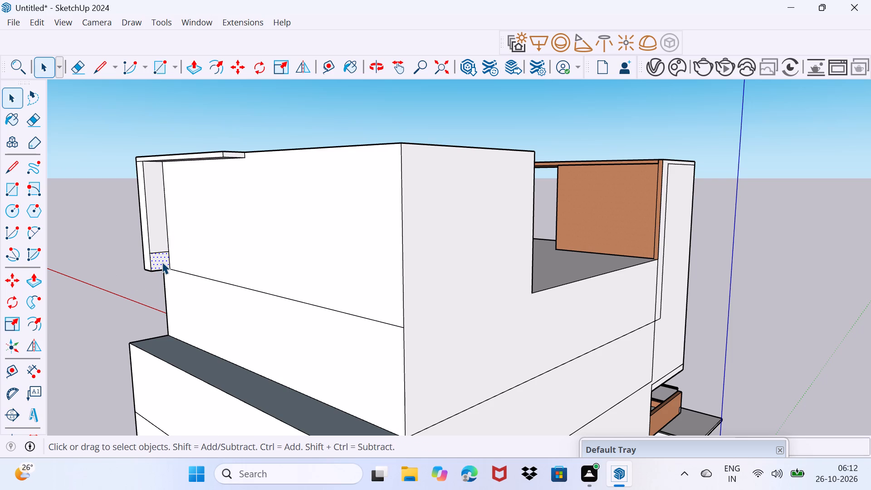
key("p")
left_click(162, 262)
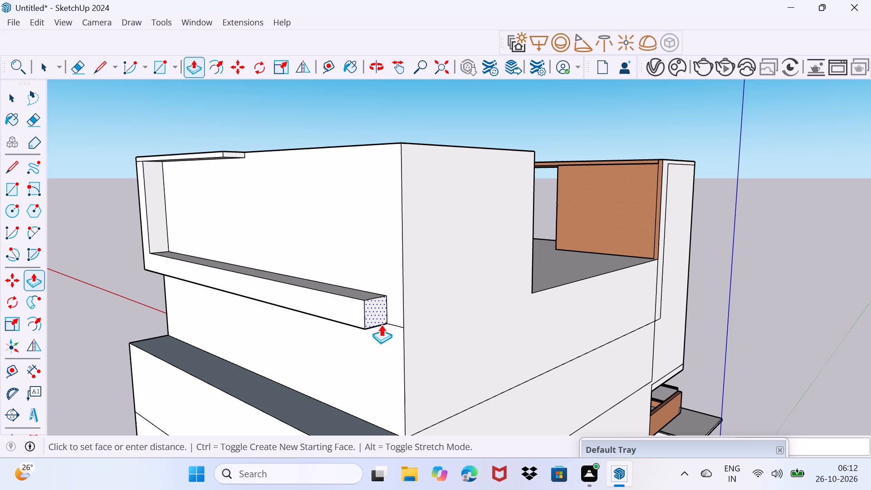
left_click(406, 336)
Pull the L-shaped rear face of the corner post and ledge further outward from the wall.
middle_click_drag(323, 348, 338, 344)
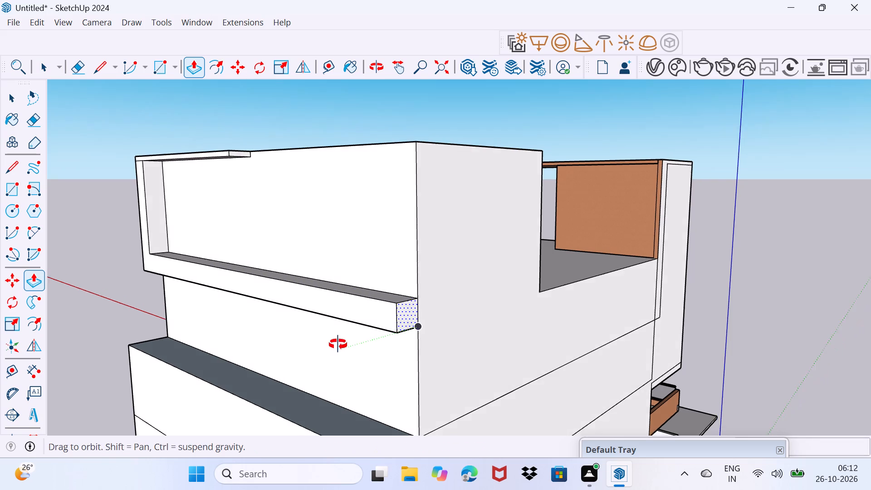
middle_click_drag(338, 344, 347, 343)
key("space")
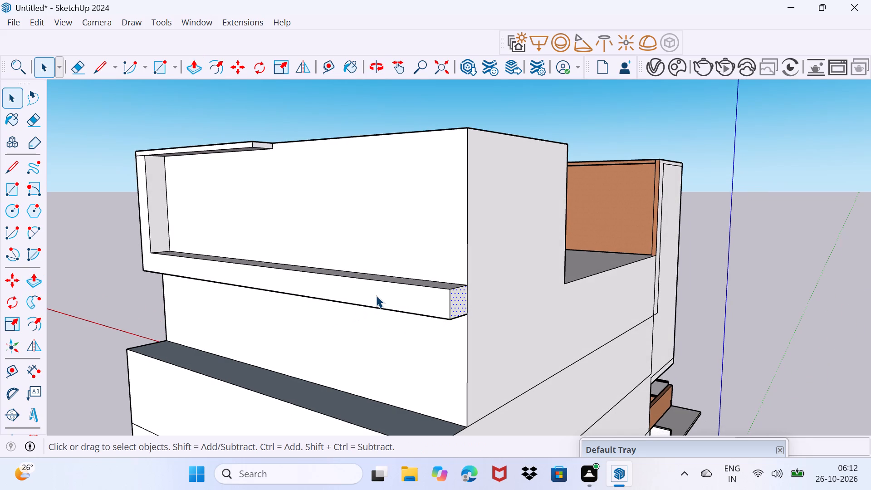
left_click(377, 294)
key("p")
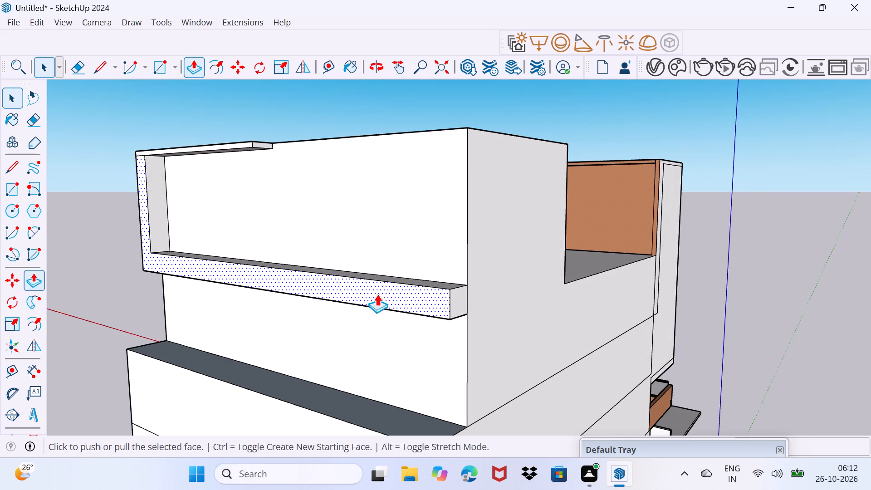
left_click(377, 294)
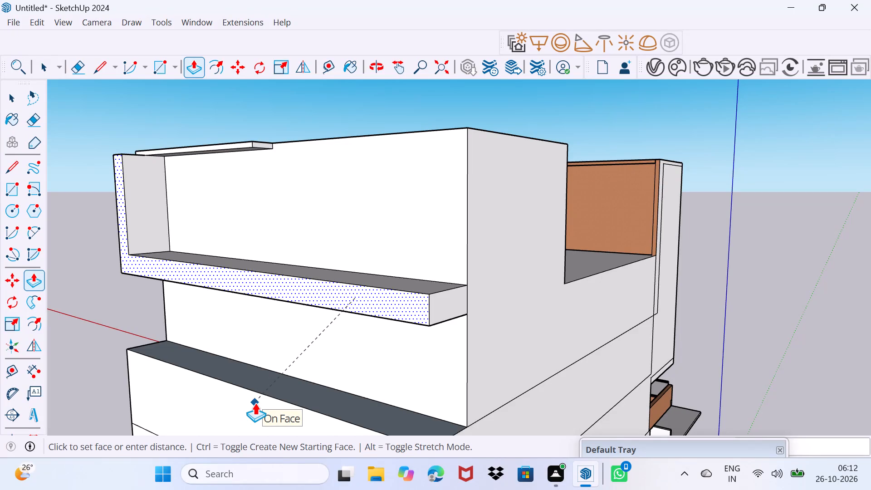
left_click(255, 403)
Pull the white roof slab's rear edge outward flush with the rear face of the L-shaped frame.
middle_click_drag(225, 325, 427, 325)
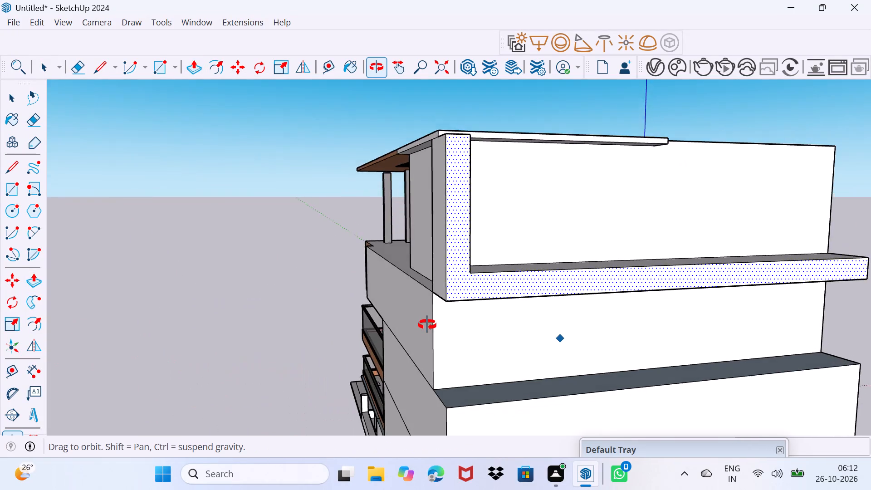
middle_click_drag(427, 325, 382, 350)
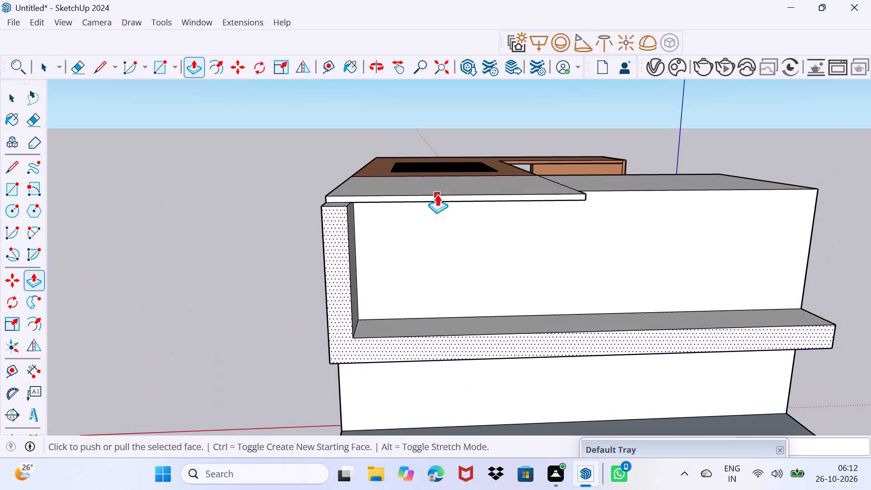
key("space")
left_click(437, 194)
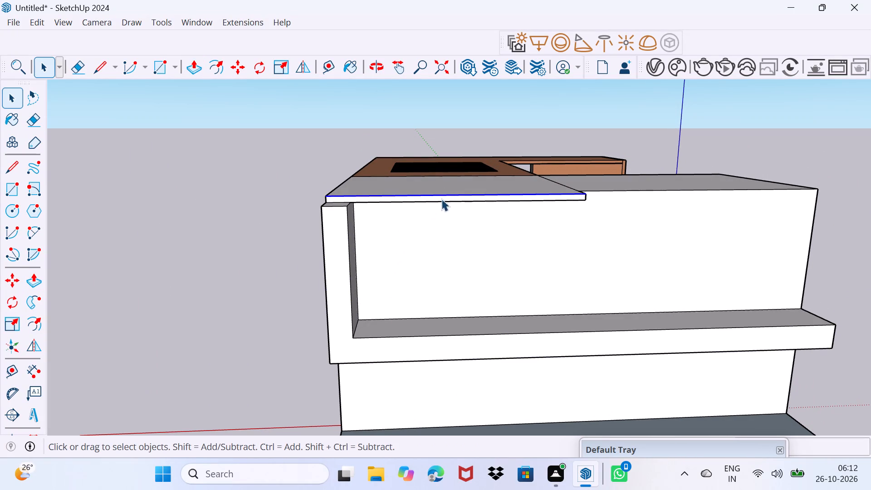
left_click(443, 199)
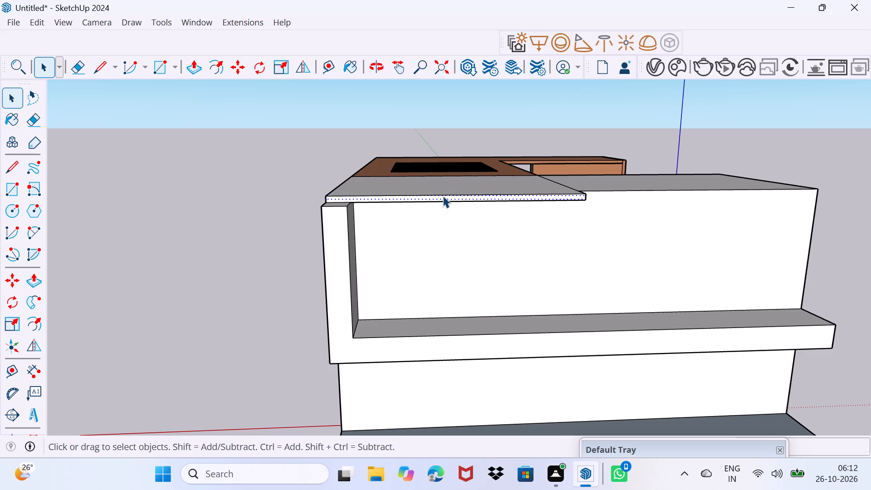
key("p")
left_click(443, 196)
left_click(341, 231)
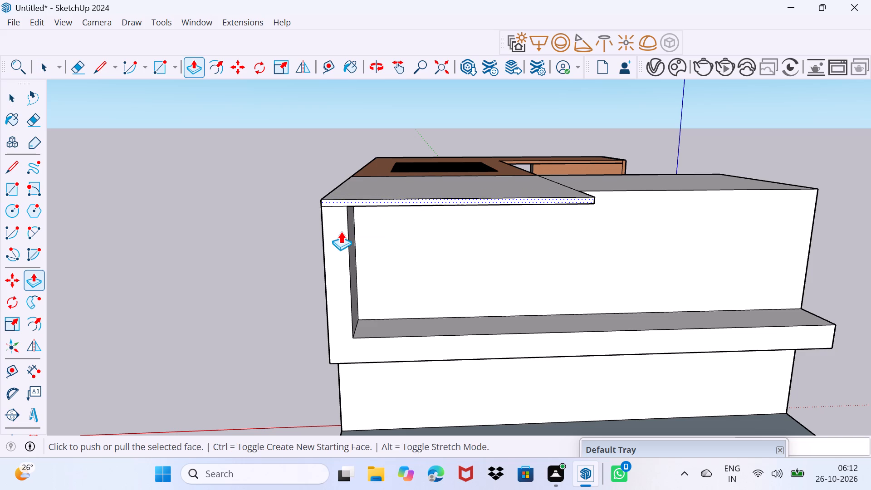
key("space")
Push the rear face of the second storey below the top inward flush with the recessed storey above it.
scroll(345, 239, "down", 8)
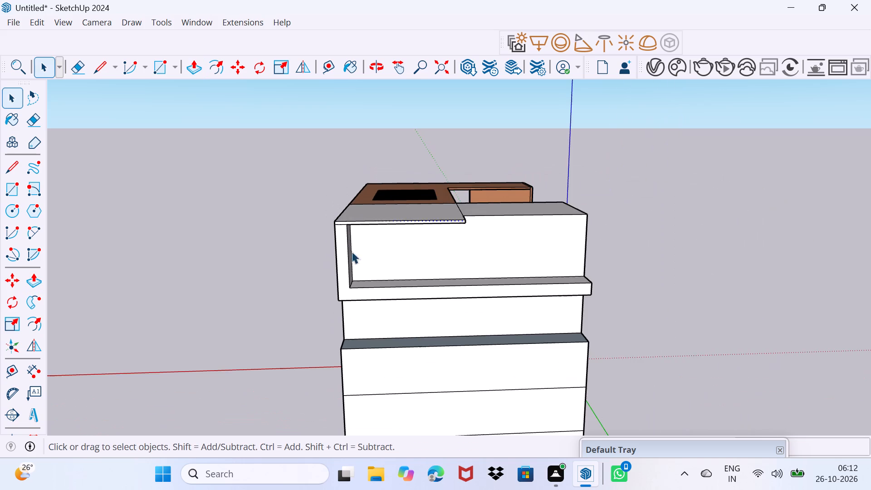
middle_click_drag(368, 349, 548, 310)
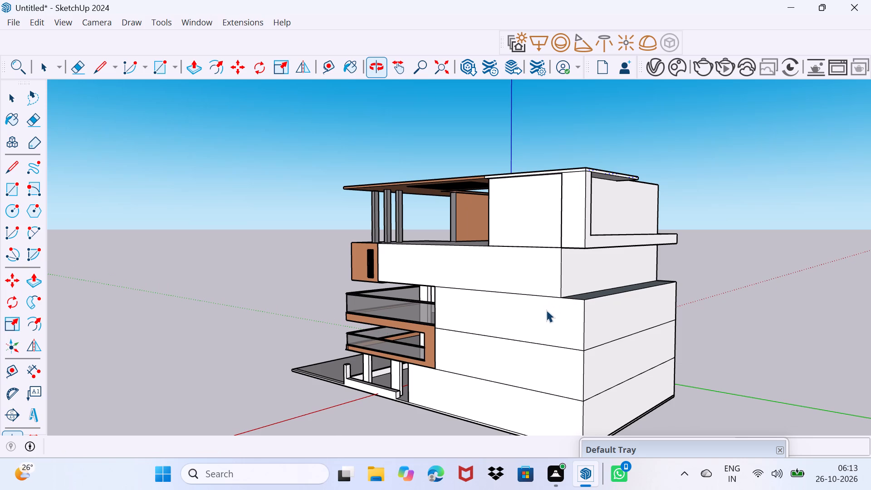
scroll(582, 300, "up", 1)
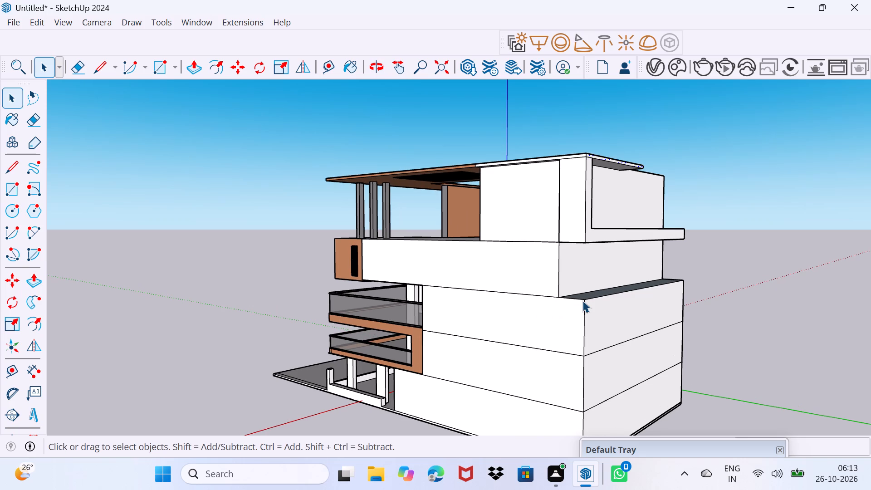
left_click(596, 320)
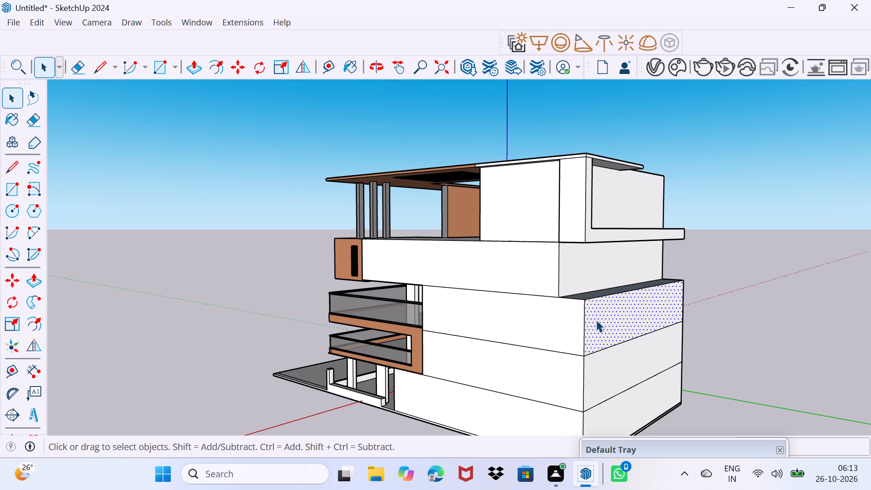
key("p")
left_click(596, 320)
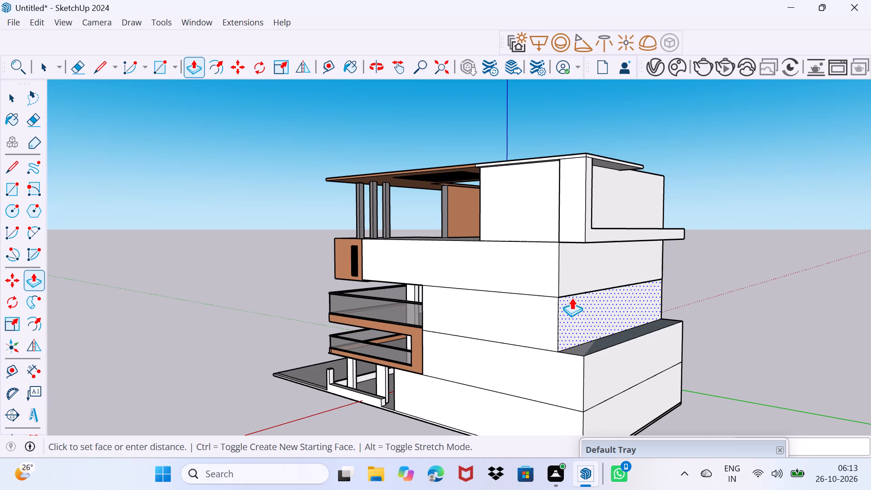
left_click(572, 293)
key("space")
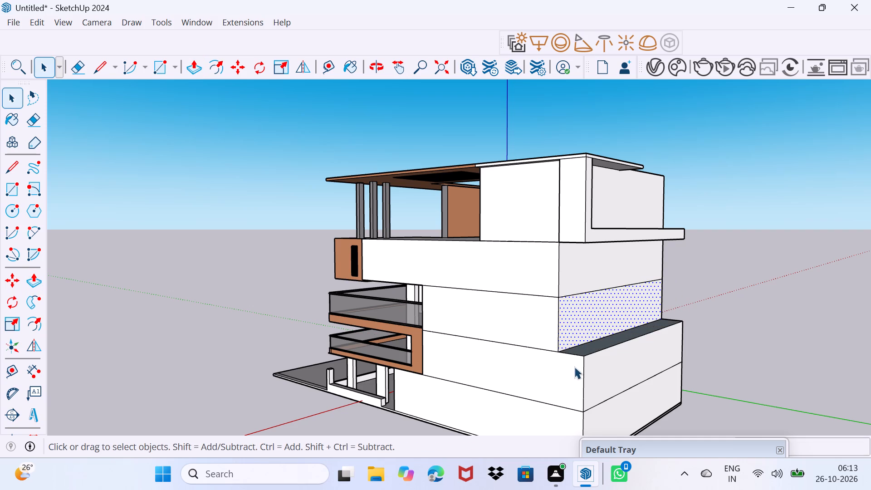
left_click_drag(574, 367, 588, 344)
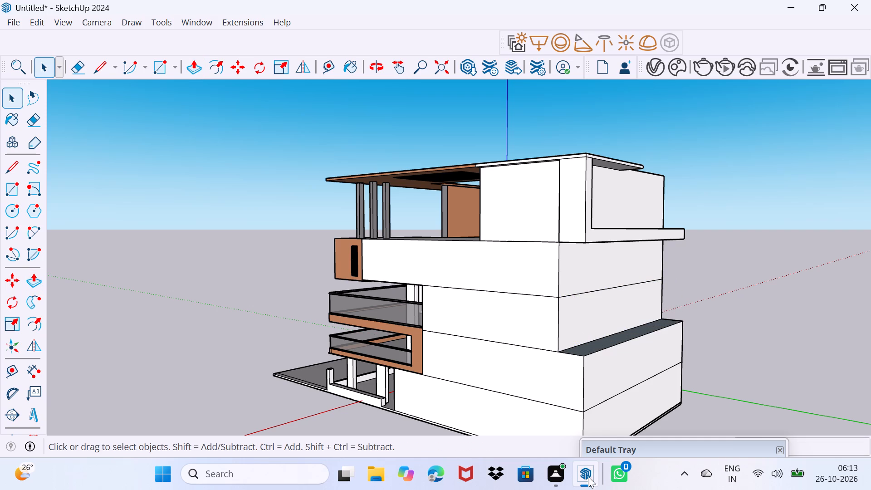
Draw a short, separate diagonal line on the open ground well away from the house.
scroll(608, 345, "down", 12)
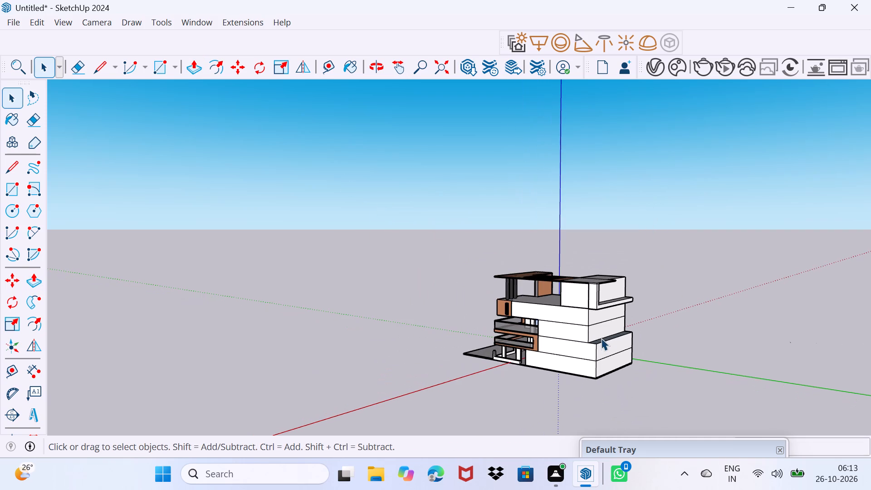
key("l")
left_click_drag(294, 398, 296, 388)
left_click(324, 376)
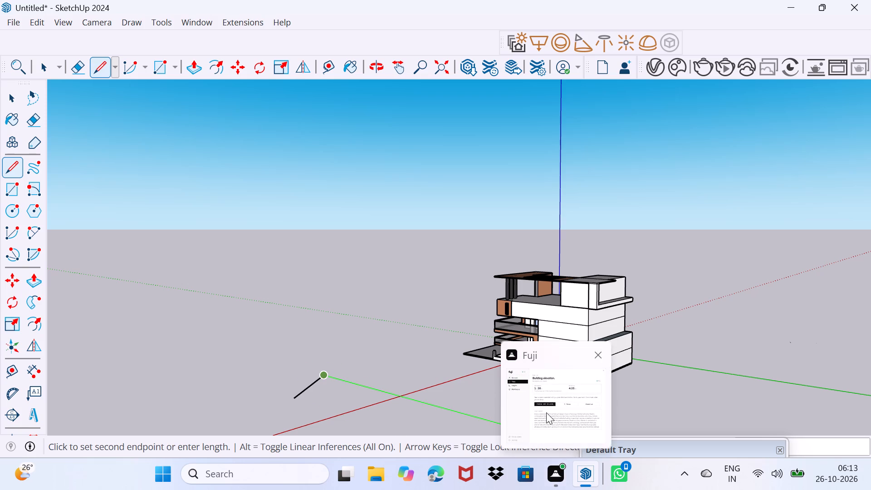
left_click(307, 386)
Draw a connected zigzag of lines behind the short diagonal line, ending in a narrow closed triangle at its top.
left_click(375, 366)
left_click(339, 366)
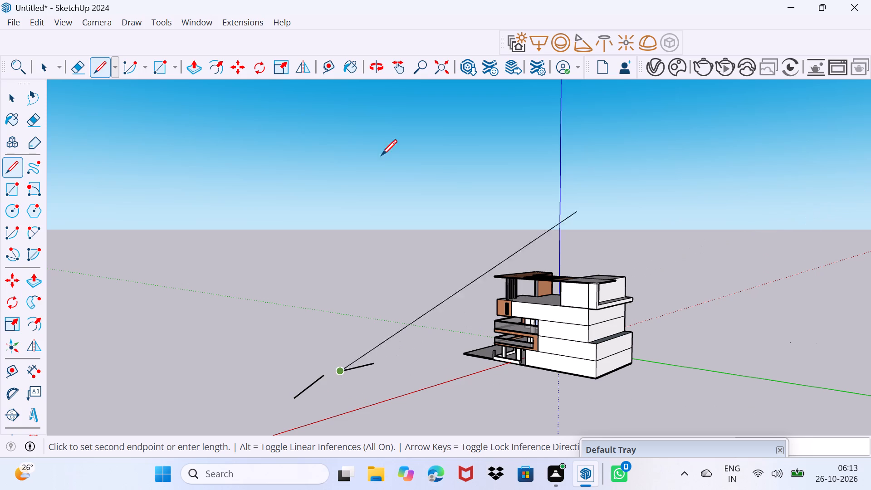
left_click(322, 352)
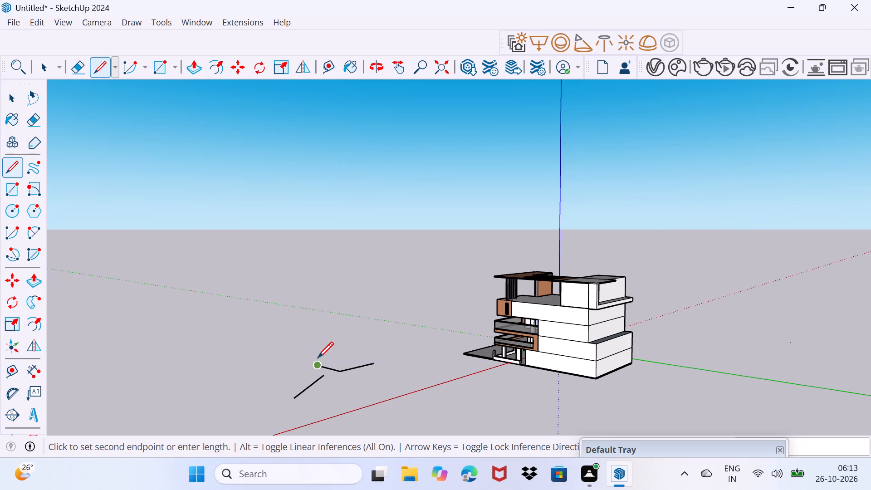
left_click(318, 358)
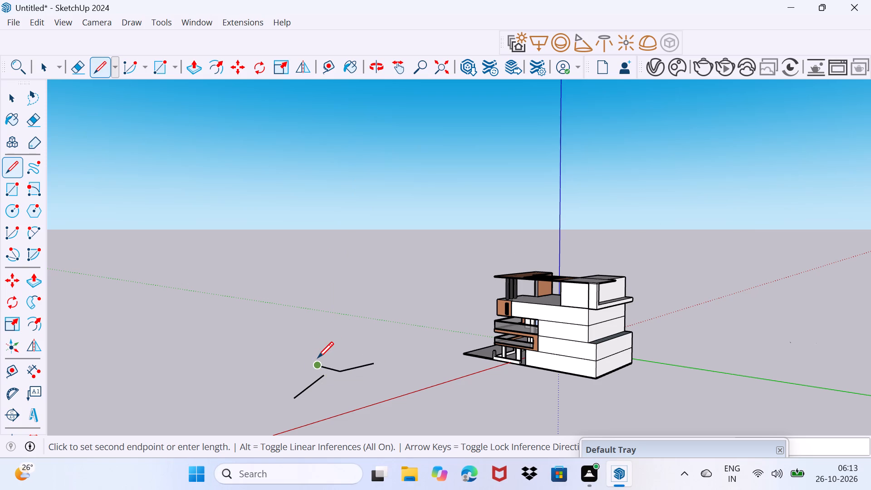
left_click(318, 358)
left_click(320, 350)
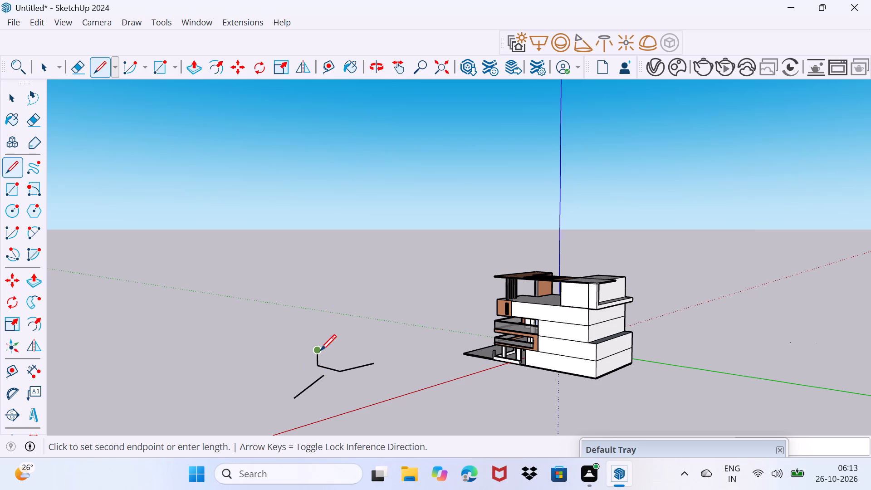
left_click(320, 350)
left_click(320, 350)
left_click(326, 342)
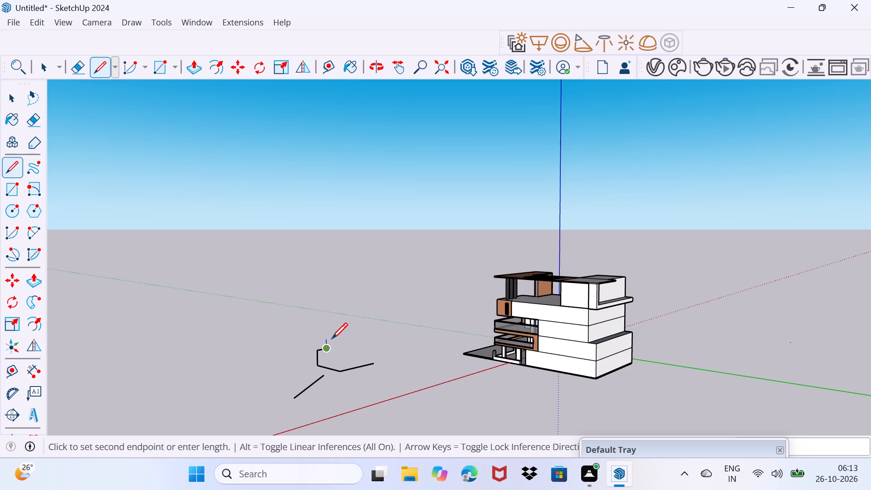
left_click(333, 337)
left_click(345, 315)
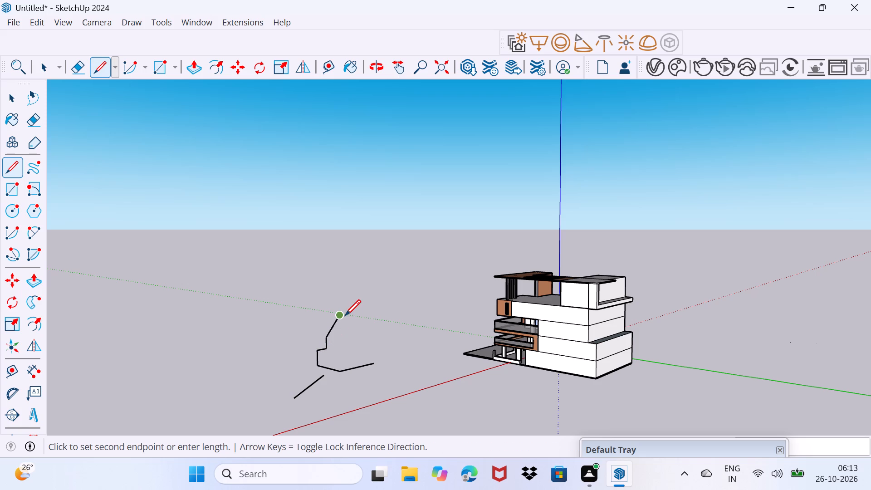
left_click(345, 315)
left_click(340, 326)
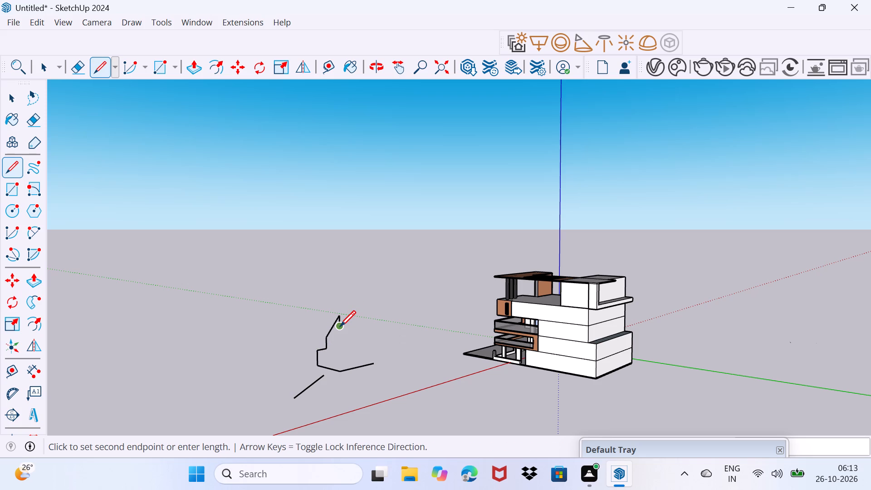
left_click(340, 326)
left_click(333, 338)
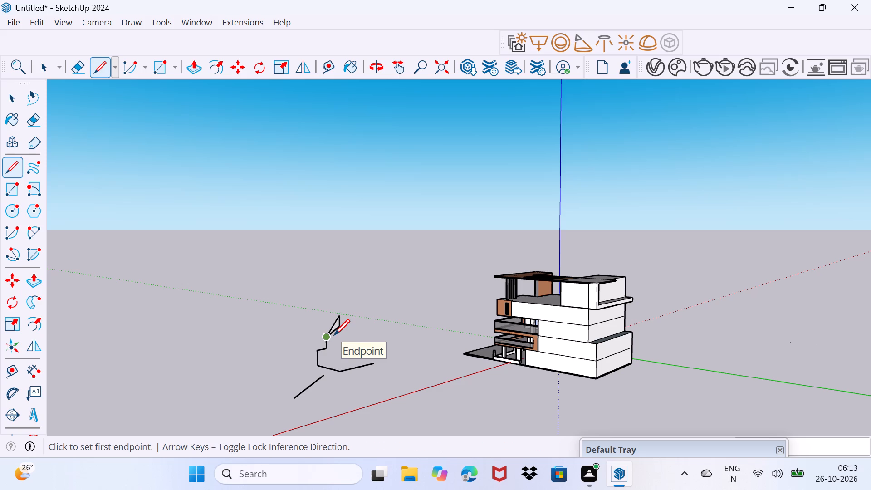
Draw a vertical line downward from the lower corner of the narrow triangle.
left_click(334, 335)
left_click(331, 345)
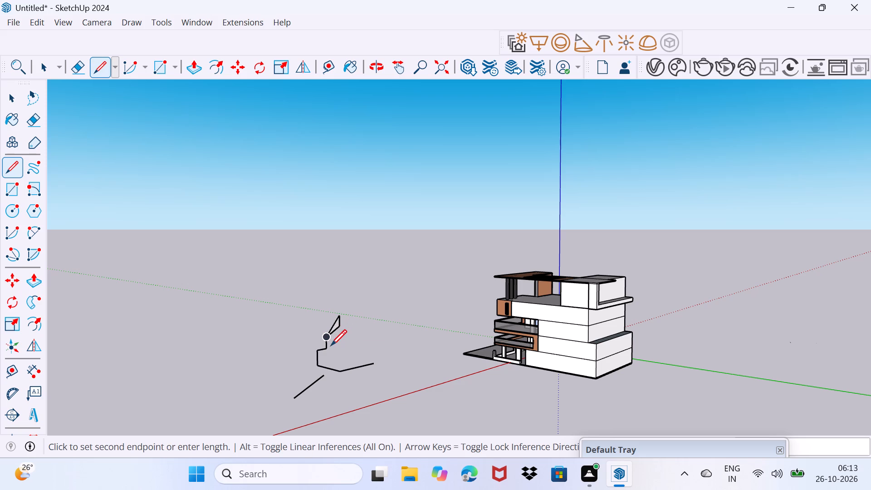
left_click(331, 345)
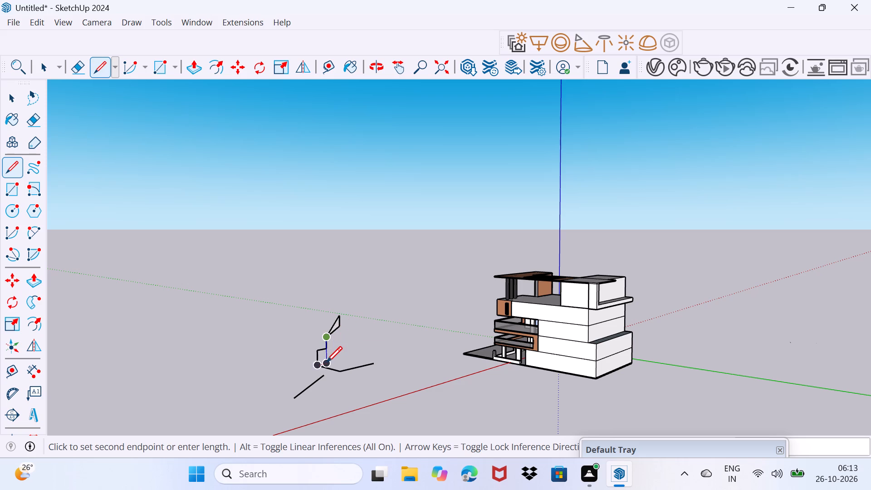
left_click(326, 362)
Draw a stepped outline beside the vertical line, rising and looping back to the triangle's top corner.
left_click(331, 355)
left_click(339, 349)
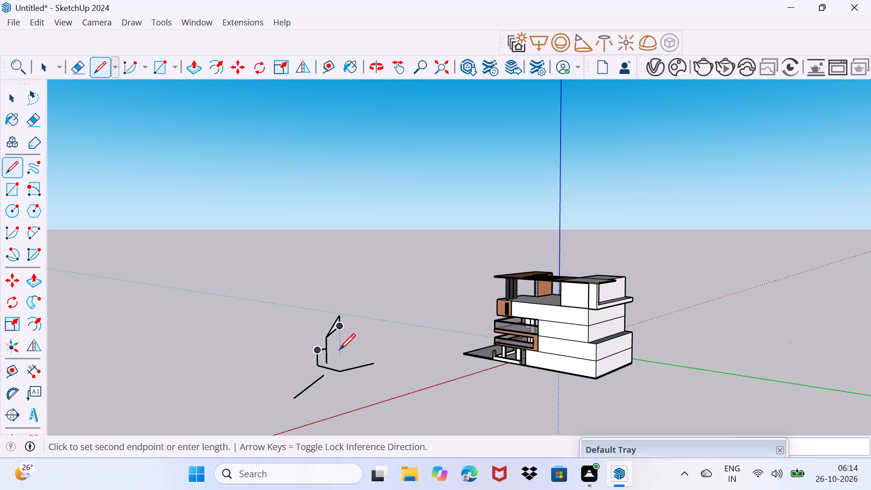
left_click(339, 349)
left_click(351, 344)
left_click(352, 343)
left_click(359, 336)
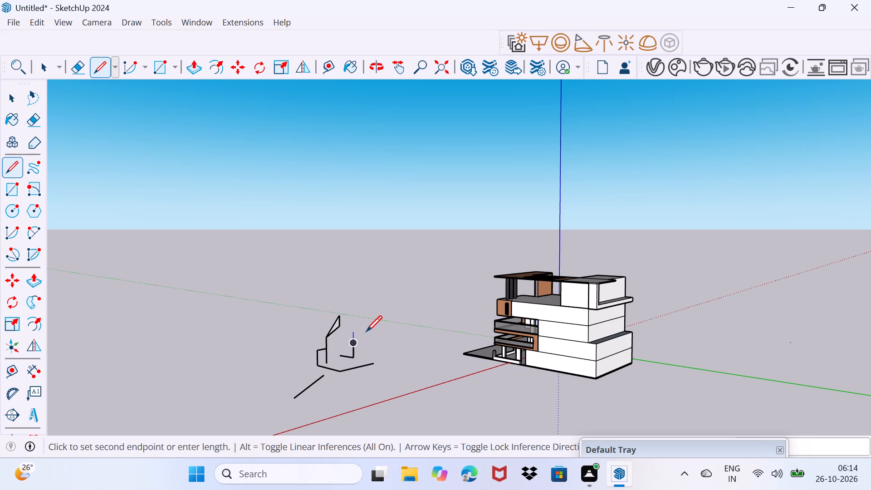
left_click(378, 325)
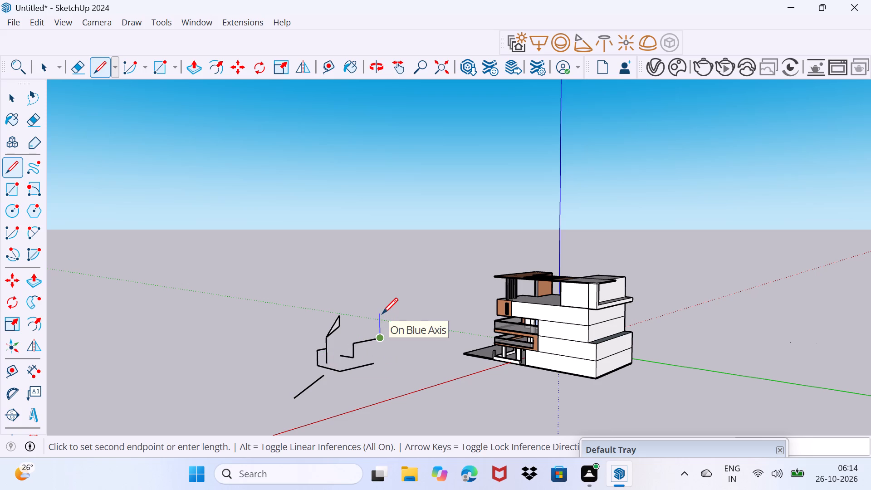
left_click(382, 314)
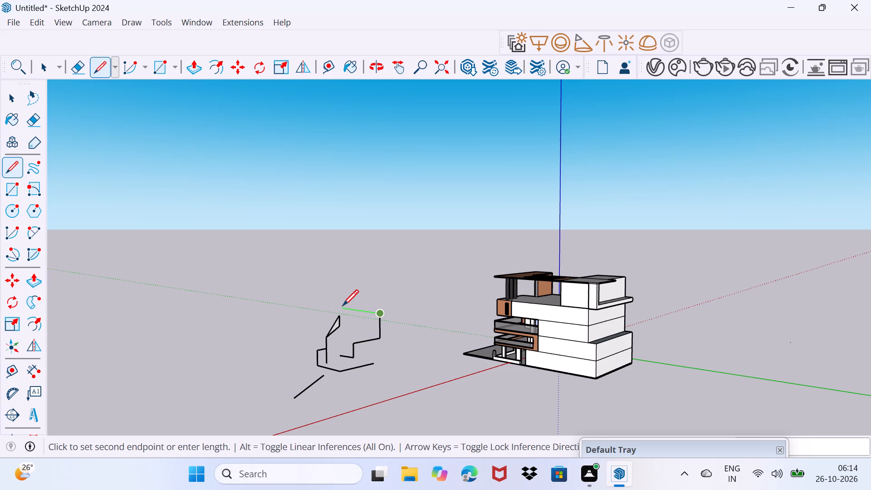
left_click(343, 305)
left_click(342, 318)
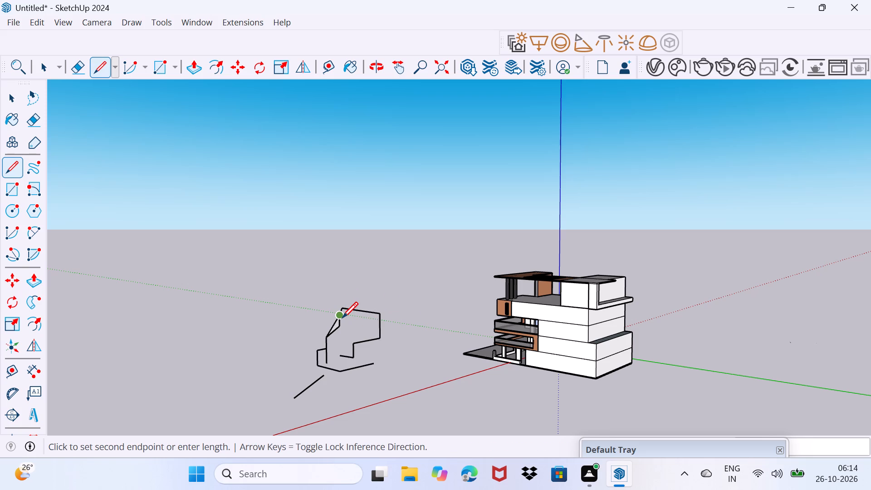
Draw two connected lines from the narrow triangle's outer corner to the inner corner of the stepped outline.
left_click(342, 318)
left_click(342, 333)
left_click(350, 333)
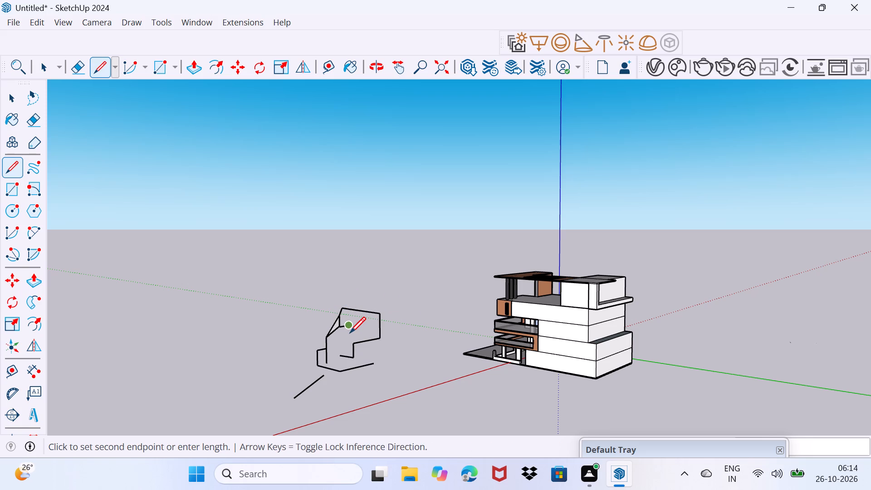
left_click(358, 332)
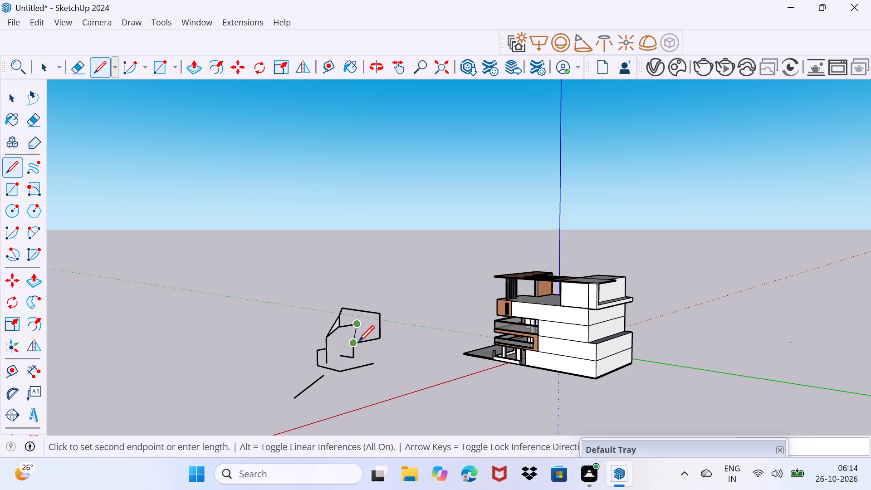
left_click(358, 341)
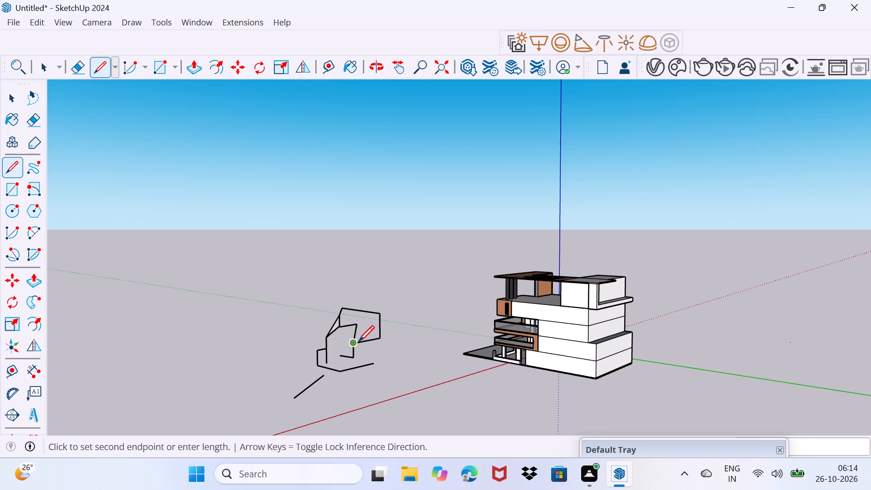
left_click(358, 341)
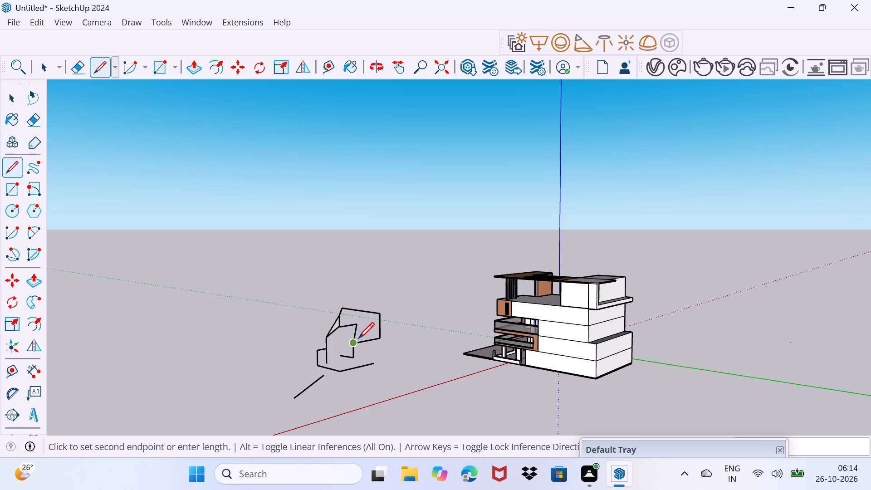
left_click(358, 338)
Draw a staircase-like line chain up from the bend of the inner lines, with a long edge returning across its top.
left_click(362, 318)
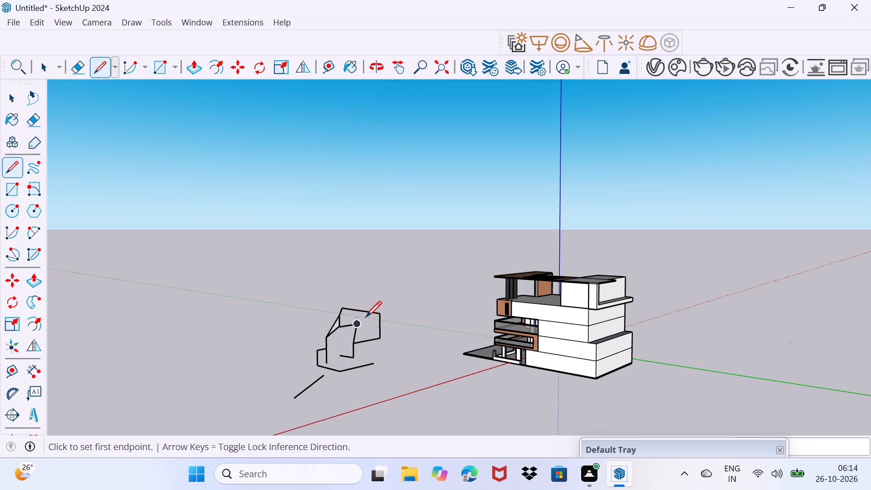
left_click(355, 324)
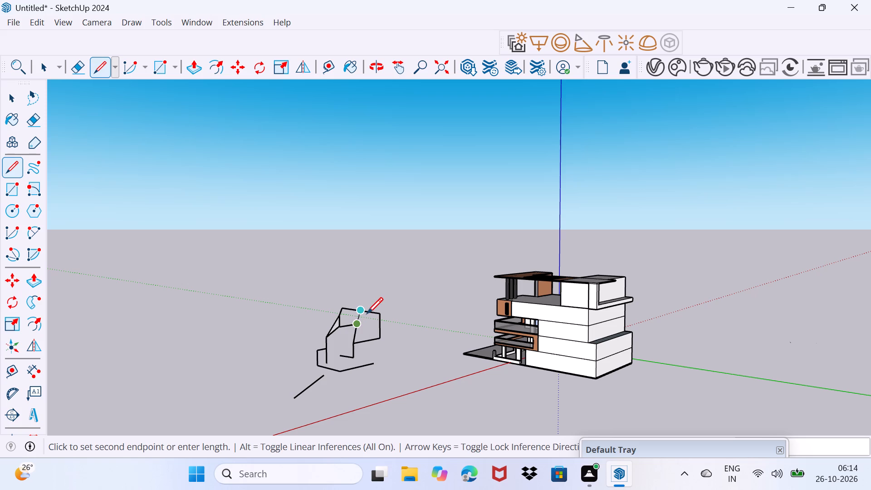
left_click(367, 313)
left_click(382, 302)
left_click(392, 293)
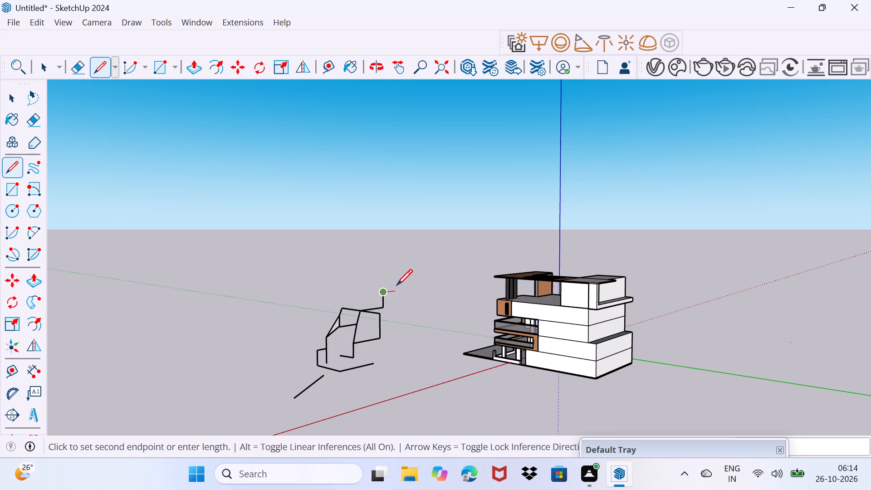
left_click(398, 283)
left_click(402, 275)
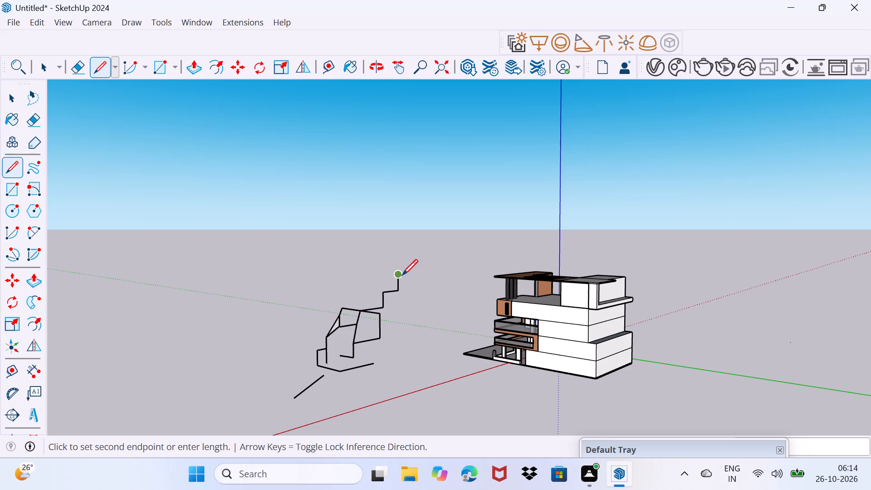
left_click(402, 275)
left_click(350, 269)
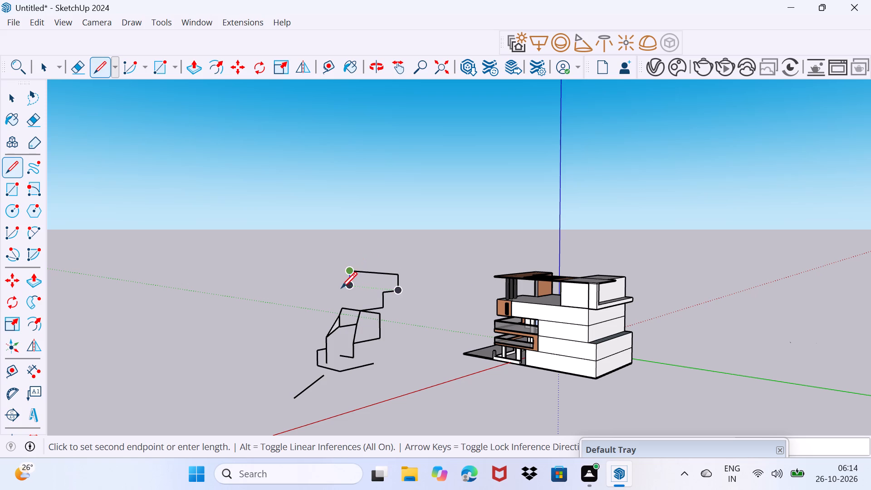
Continue the line chain from the long top edge with a wide step back and three smaller rising steps.
left_click(341, 289)
left_click(306, 286)
left_click(317, 278)
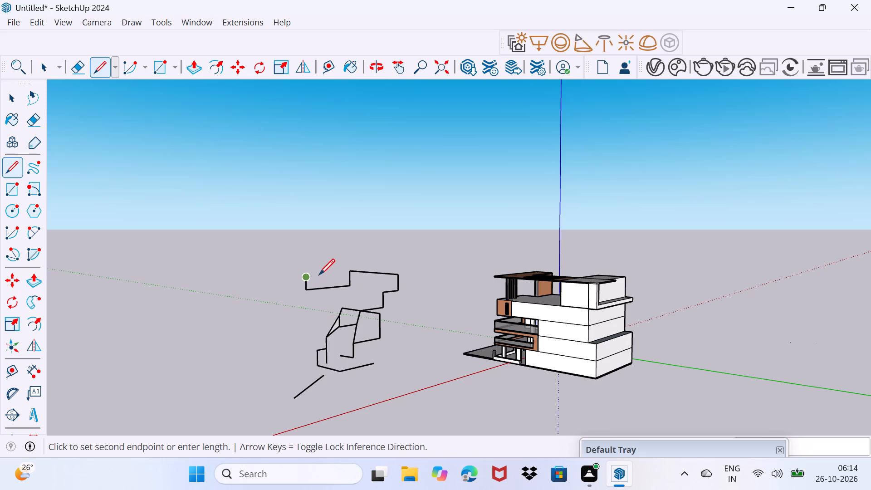
left_click(322, 269)
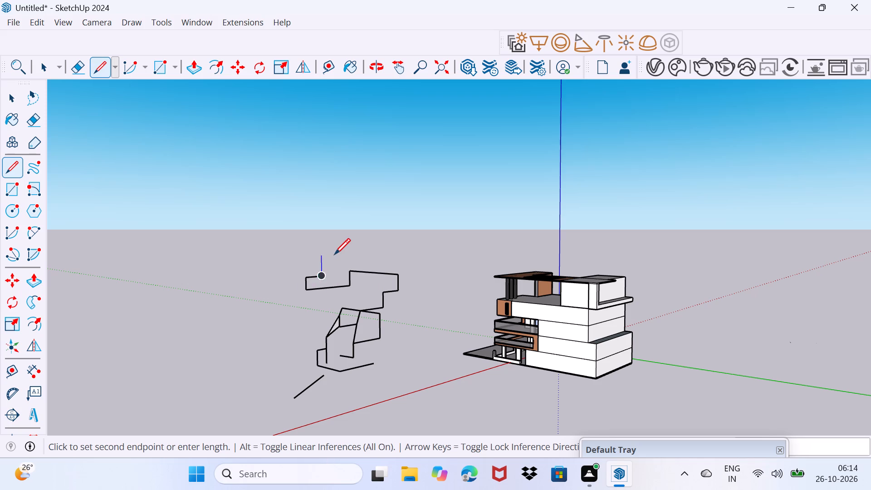
left_click(334, 254)
left_click(350, 250)
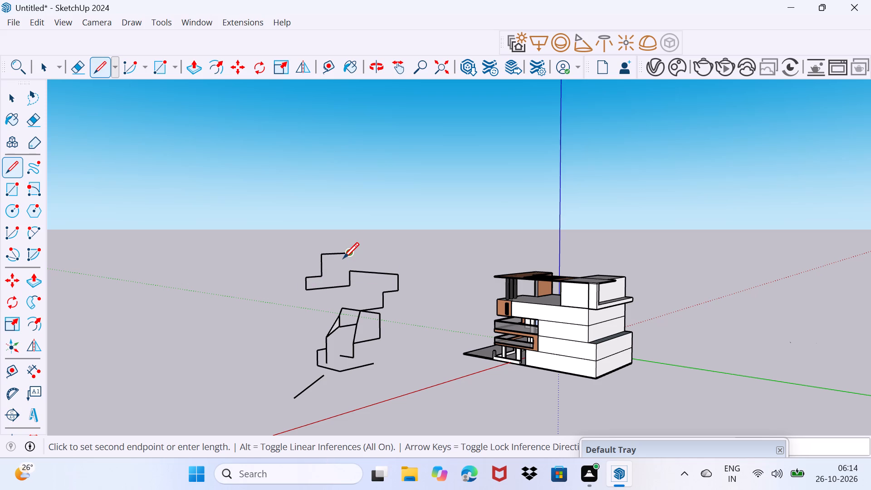
left_click(343, 258)
left_click(347, 253)
left_click(356, 244)
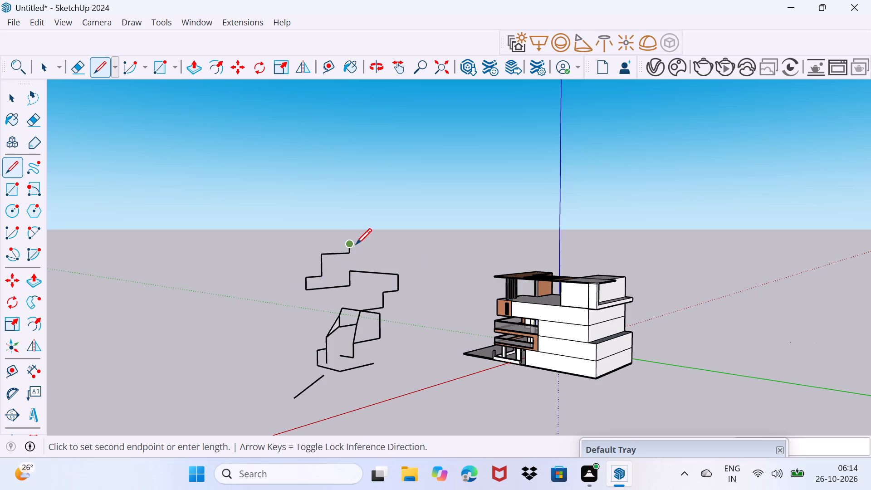
left_click(366, 234)
left_click(357, 240)
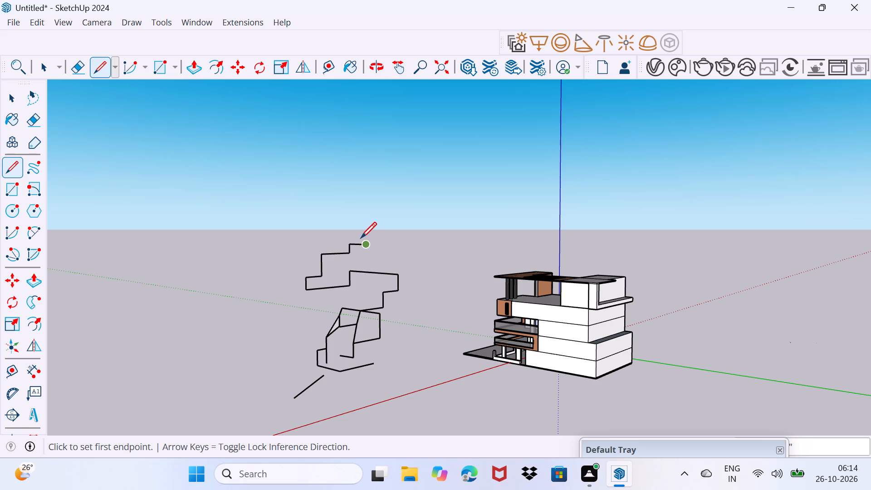
Draw a slanted line upward from the end of the top step of the line chain.
left_click(361, 238)
left_click(384, 211)
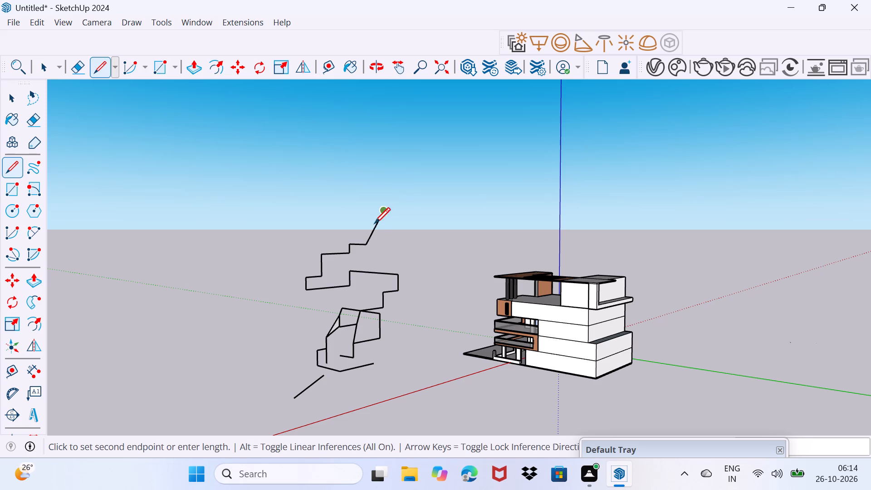
left_click(360, 245)
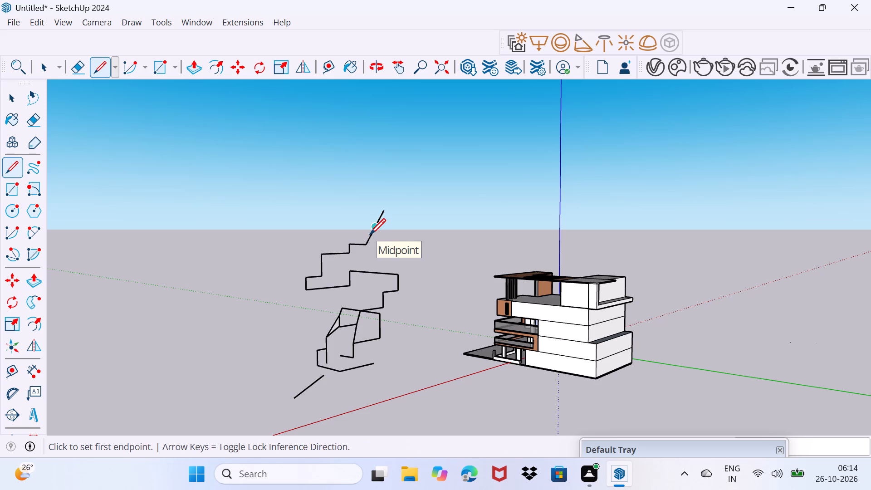
Draw a line chain down from the slanted line, with a long edge back, a short rise, a small step across and a vertical end.
left_click(370, 234)
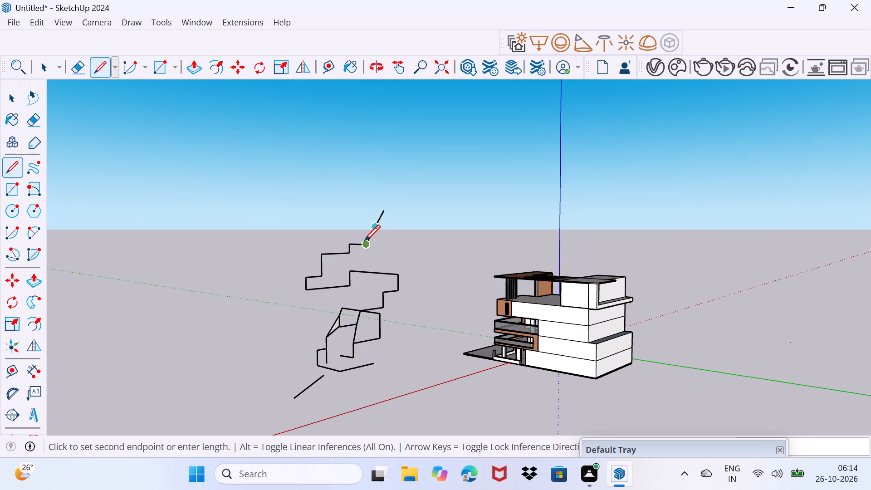
left_click(349, 263)
left_click(322, 264)
left_click(308, 264)
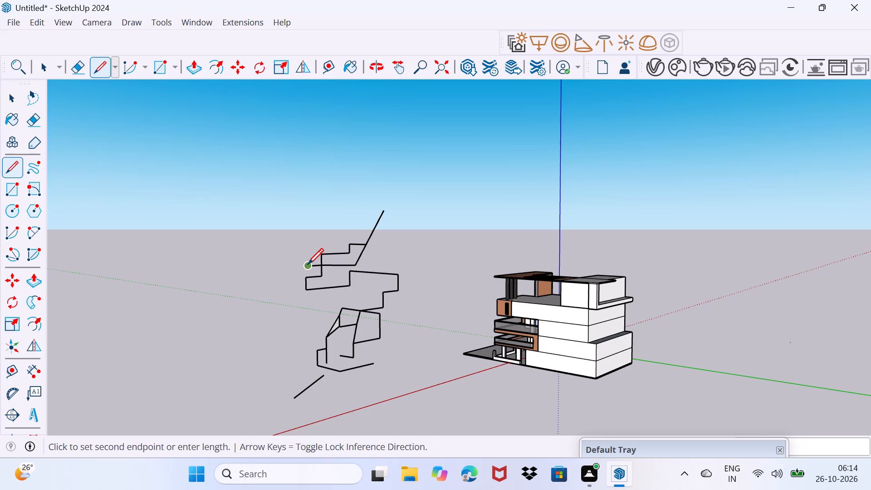
left_click(315, 249)
left_click(326, 230)
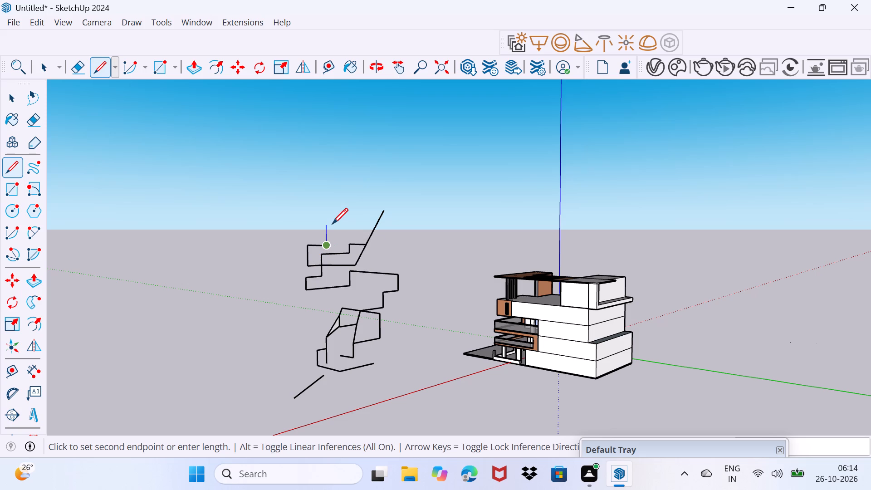
left_click(332, 224)
left_click(335, 232)
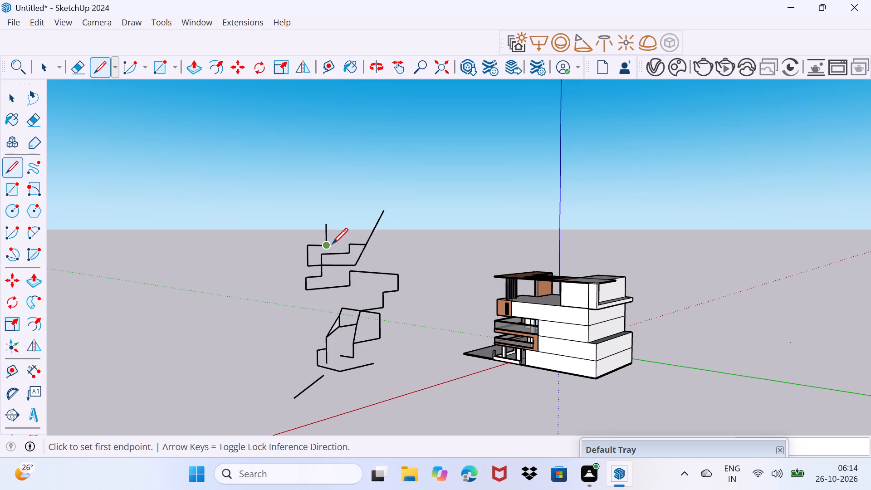
Draw a short offset from the upper stepped corner and a long vertical line down beside the outline's outer edge.
left_click(332, 244)
left_click(327, 253)
left_click(324, 254)
left_click(323, 245)
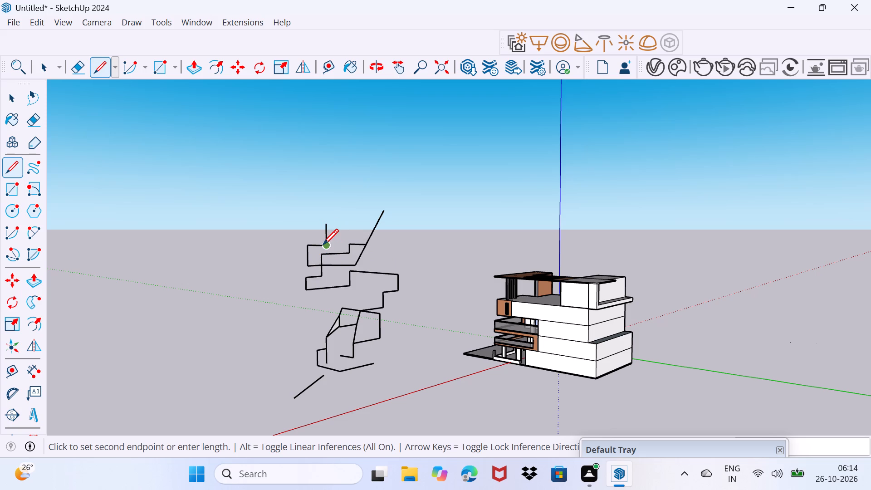
left_click(323, 245)
left_click(312, 251)
left_click(303, 258)
left_click(298, 261)
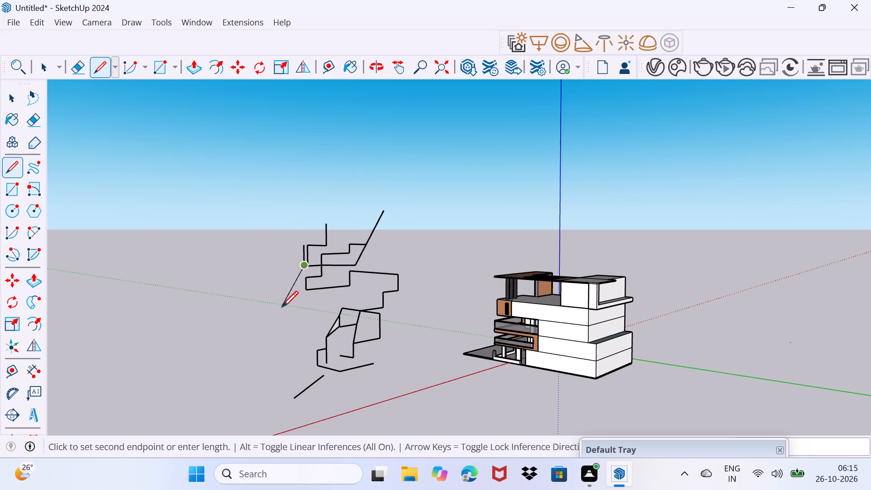
middle_click_drag(282, 307, 751, 250)
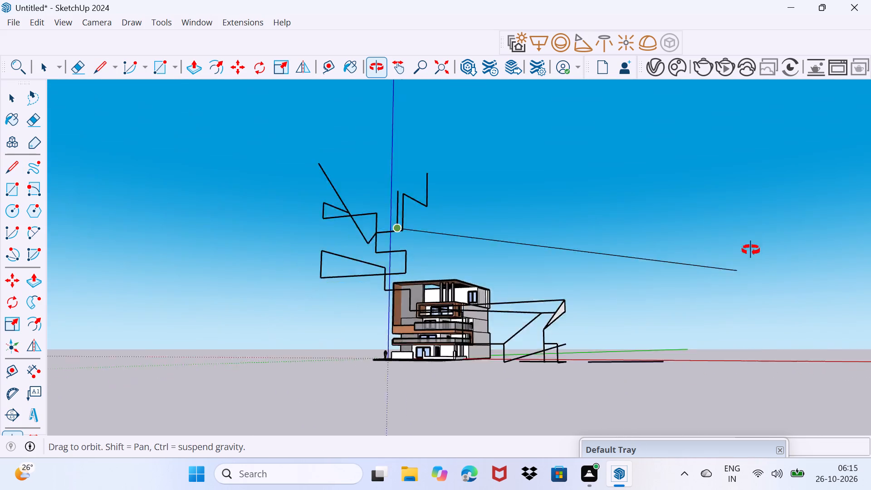
middle_click_drag(751, 250, 277, 318)
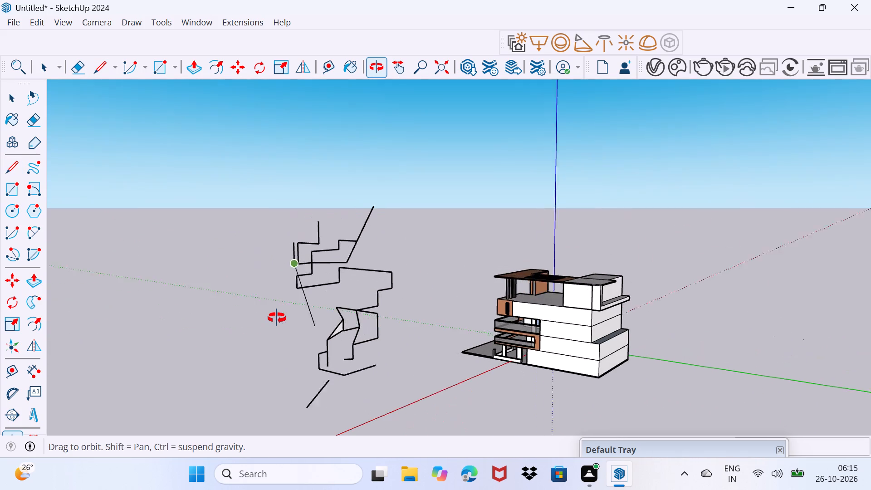
middle_click_drag(277, 318, 276, 318)
left_click(316, 306)
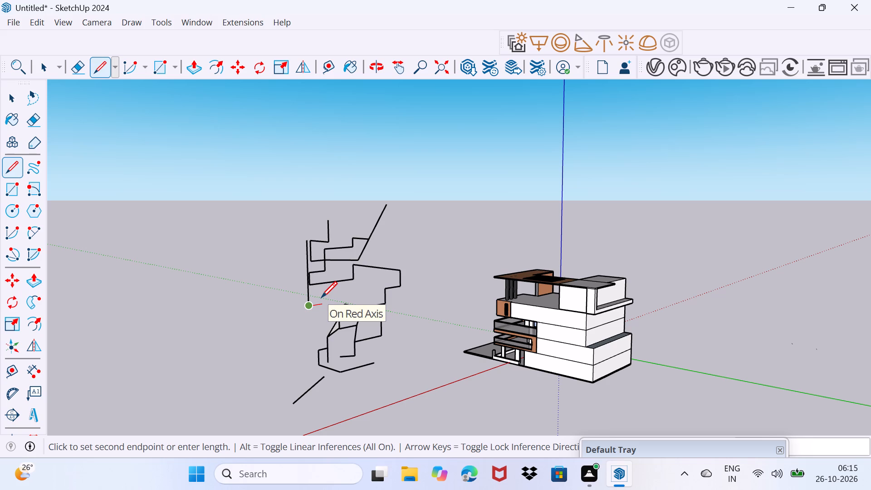
Draw a stepped line from the inner stair corner outward past the long vertical line and down.
left_click(318, 278)
left_click(326, 268)
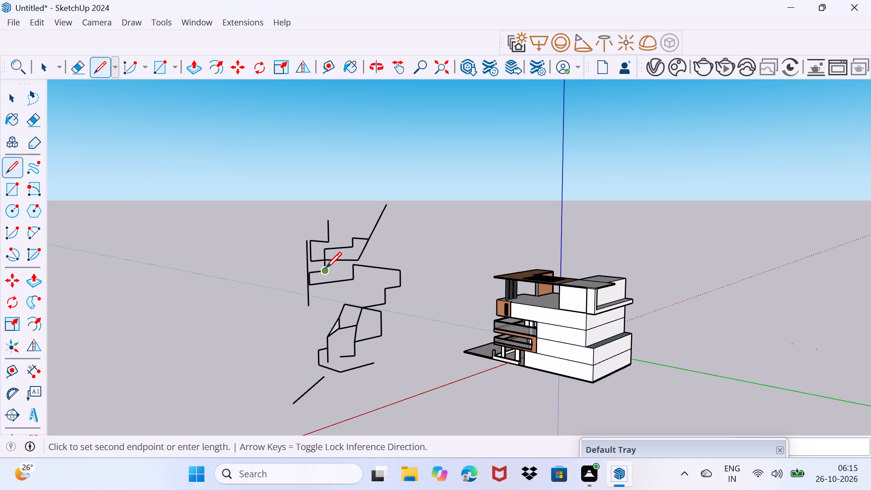
left_click(318, 272)
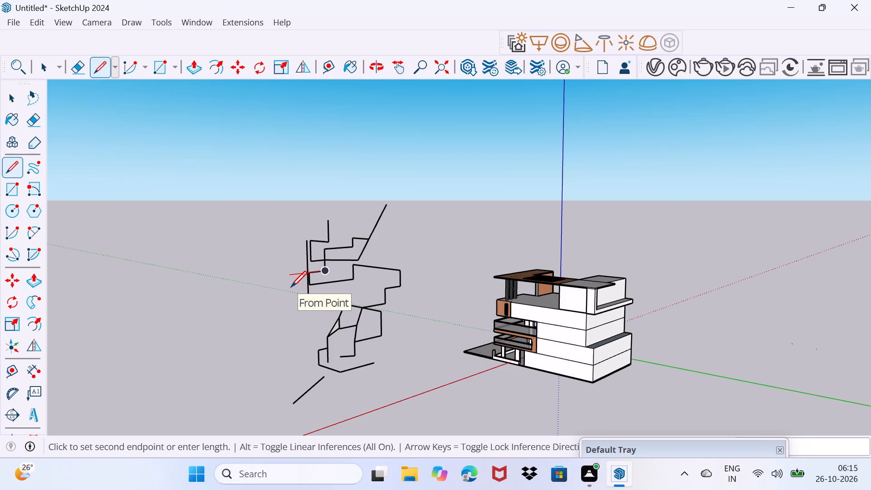
left_click(291, 287)
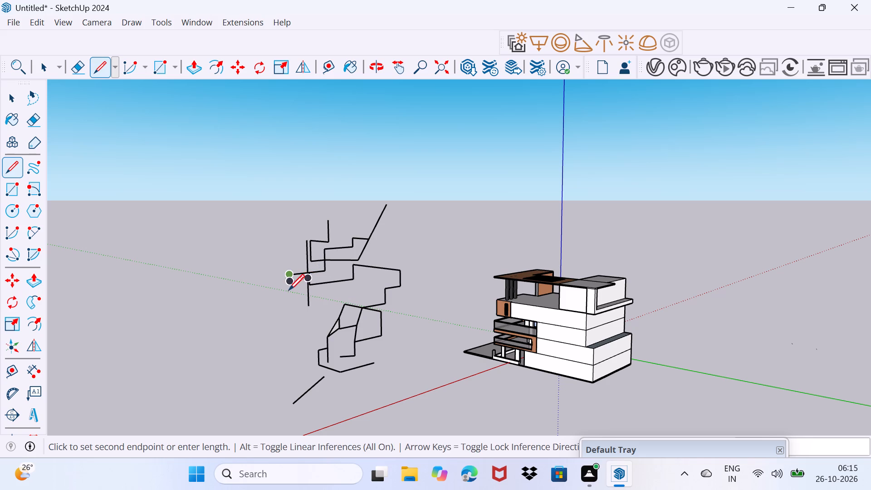
left_click(288, 294)
left_click(288, 309)
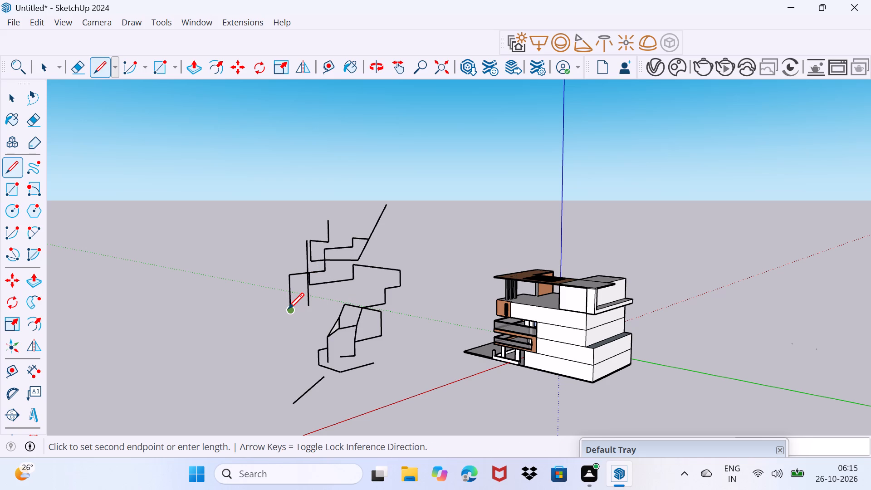
Draw a closed five-sided outline outward from the lower end of the stepped line, with one slanted edge closing it.
left_click(288, 309)
left_click(279, 319)
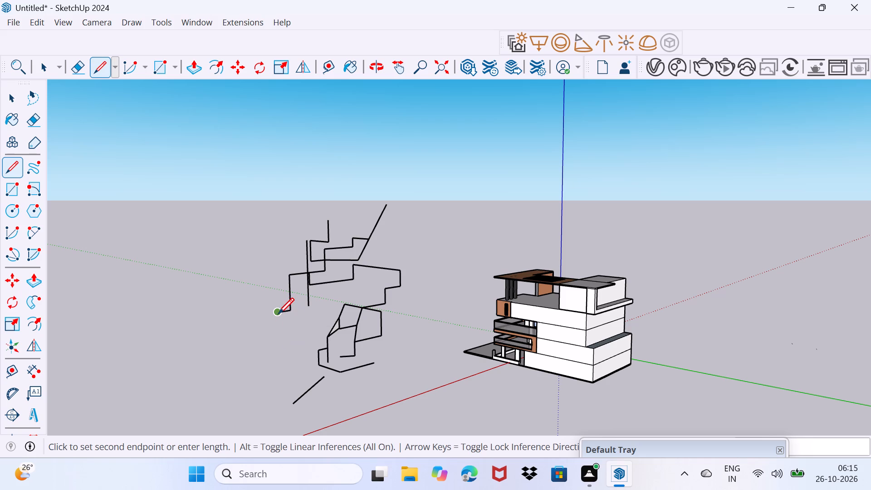
left_click(231, 314)
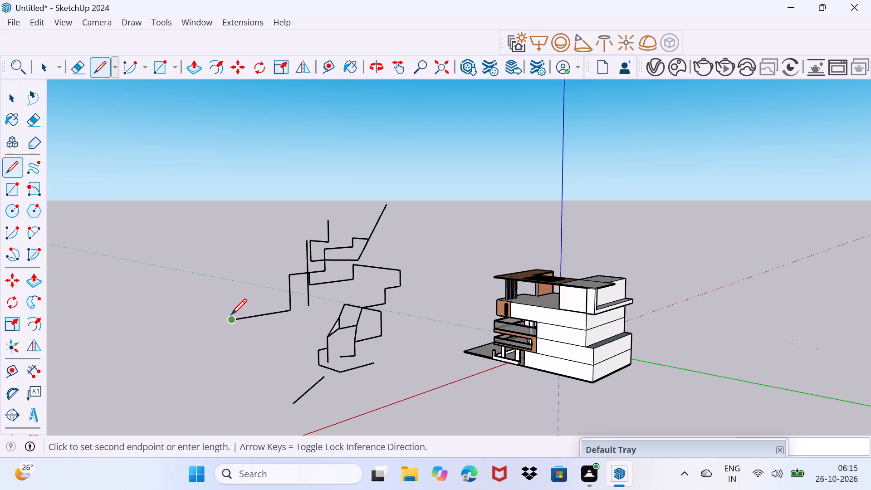
left_click(231, 314)
left_click(244, 351)
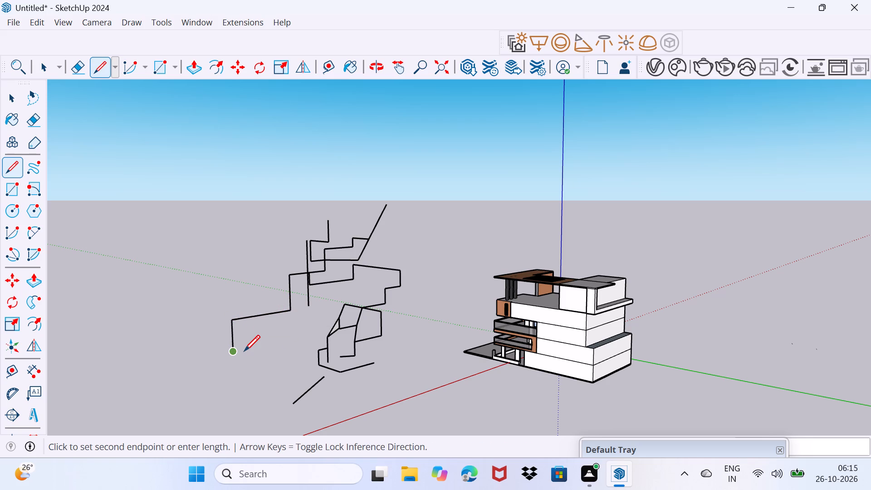
left_click(244, 351)
left_click(240, 354)
left_click(259, 349)
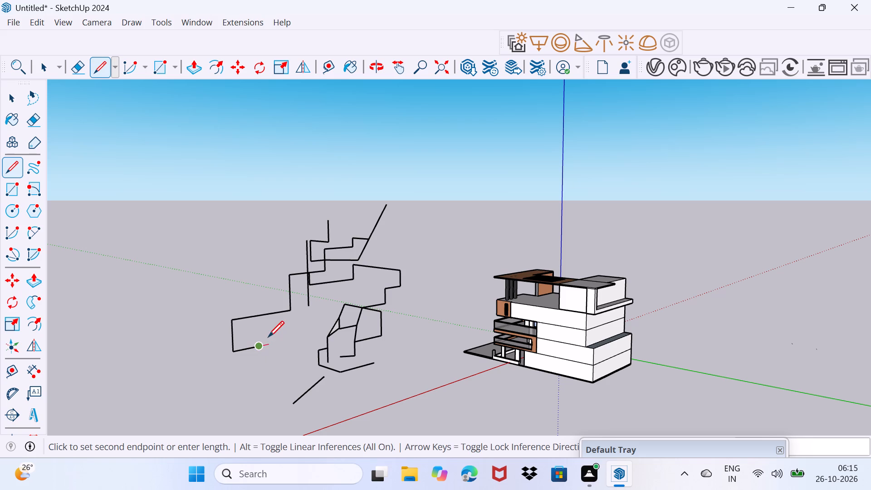
left_click(289, 313)
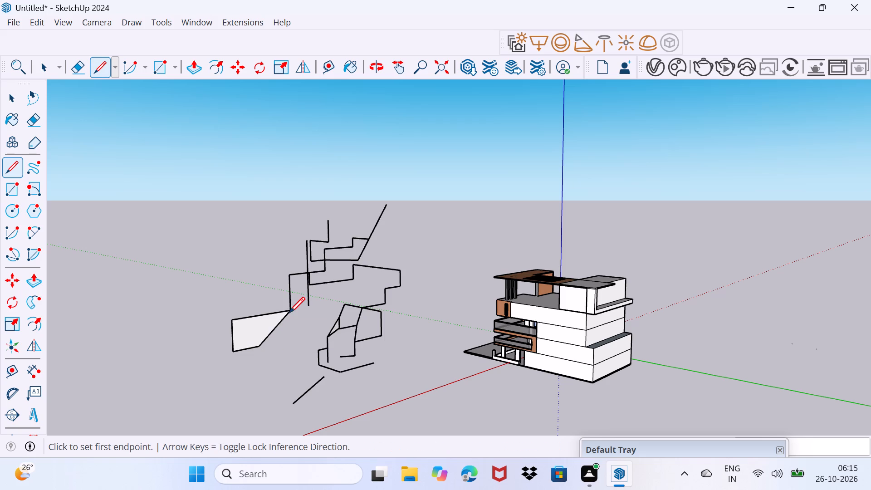
Draw a line from the midpoint of the five-sided face's slanted edge to its upper edge.
left_click(272, 330)
left_click(272, 330)
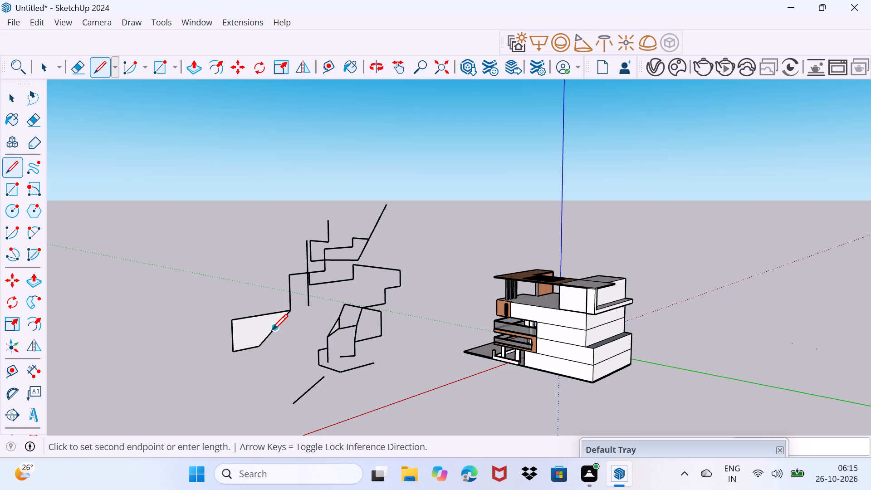
left_click(273, 308)
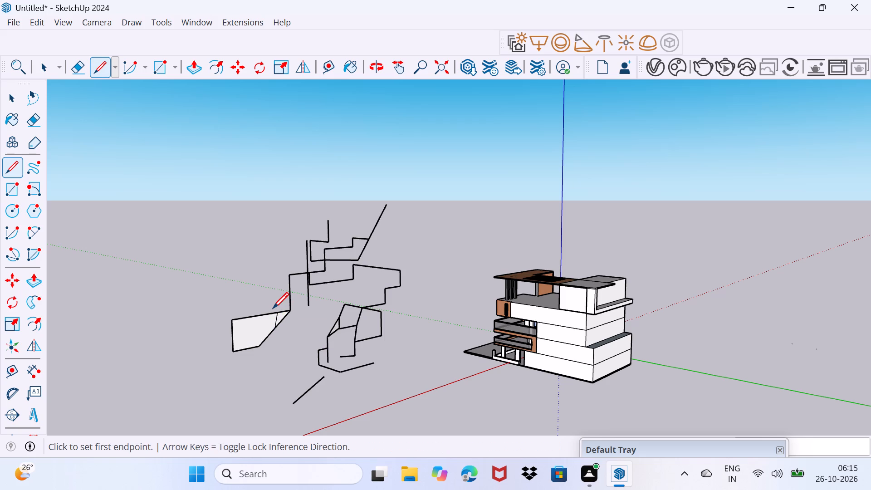
Draw a bent chain from the split point on the five-sided face's upper edge up to the top of the short vertical line.
left_click(273, 308)
left_click(259, 288)
left_click(253, 275)
left_click(272, 247)
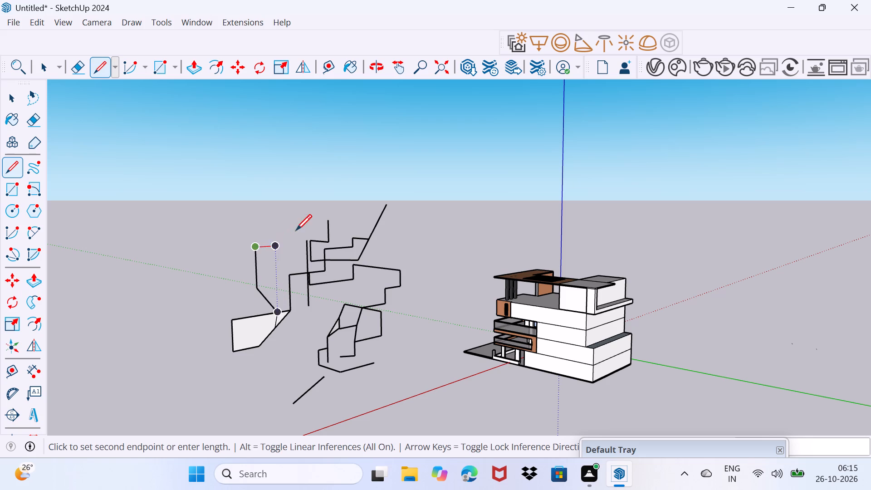
left_click(328, 220)
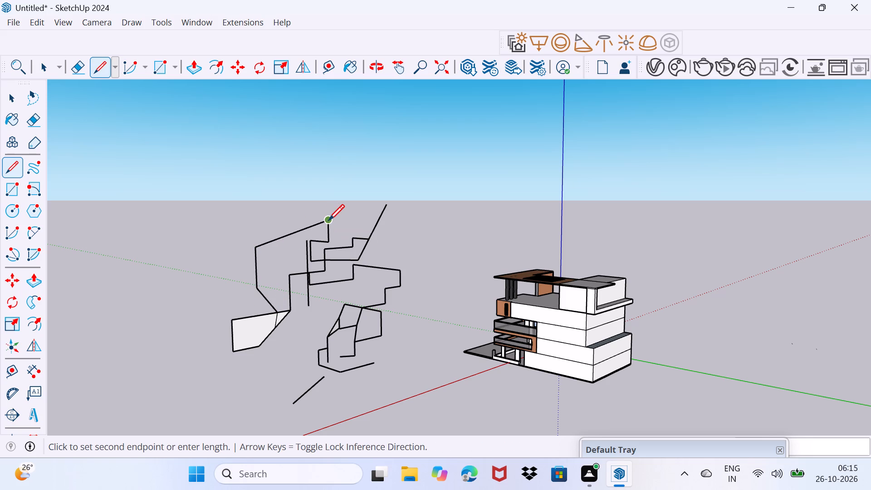
Draw a zigzag outline from the top of the short vertical line, over a long top edge and down to the bent chain's upper corner.
left_click(328, 220)
left_click(286, 206)
left_click(306, 191)
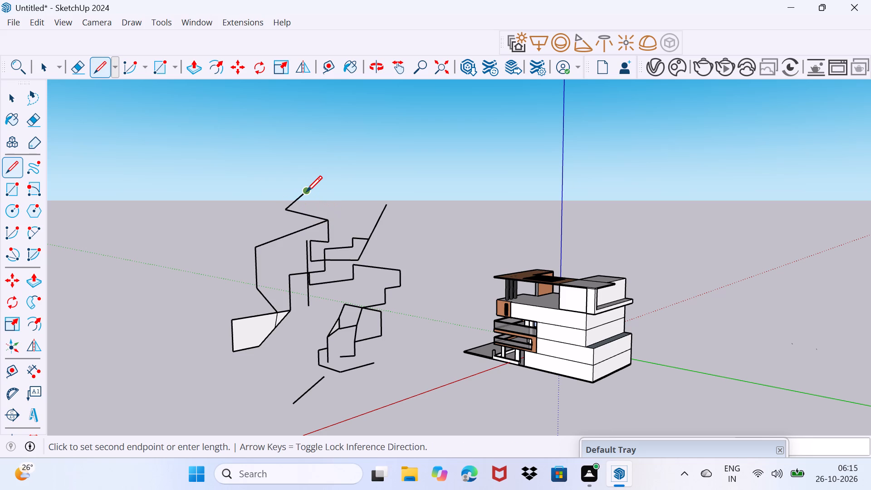
left_click(306, 191)
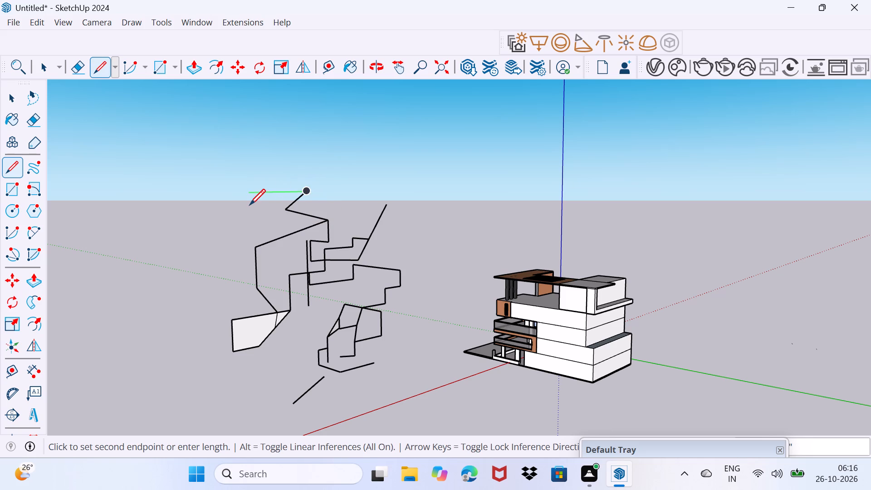
left_click(249, 205)
left_click(256, 244)
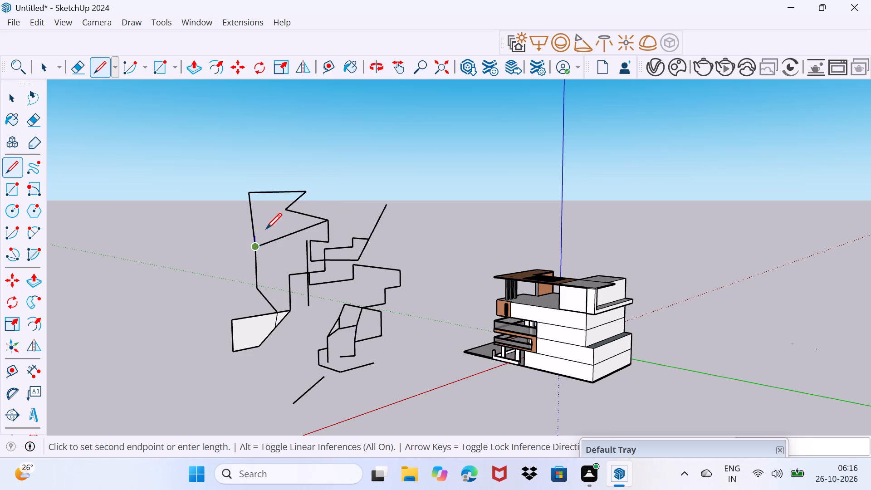
Connect the zigzag outline's inner notch to its lower and upper outer corners with two lines.
left_click(289, 209)
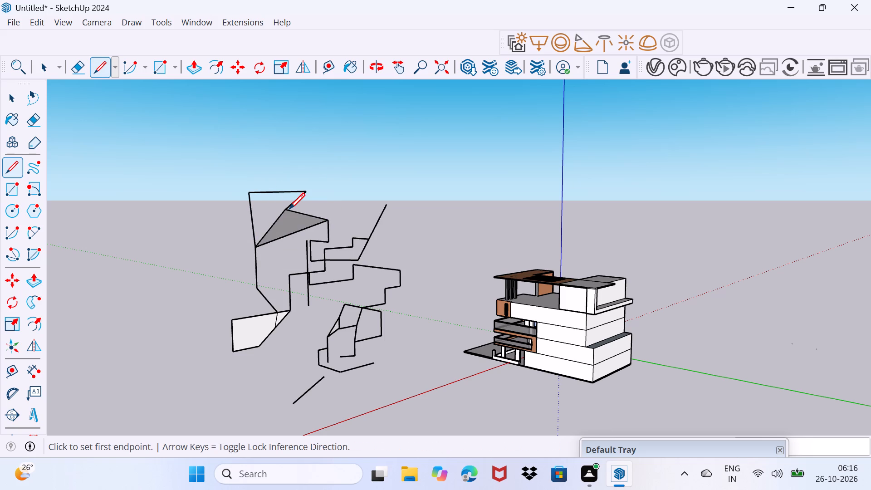
left_click(289, 209)
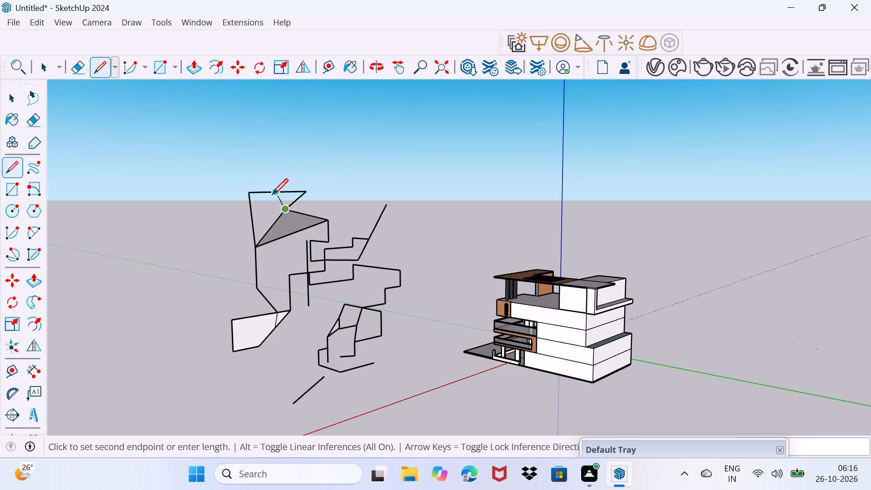
left_click(252, 190)
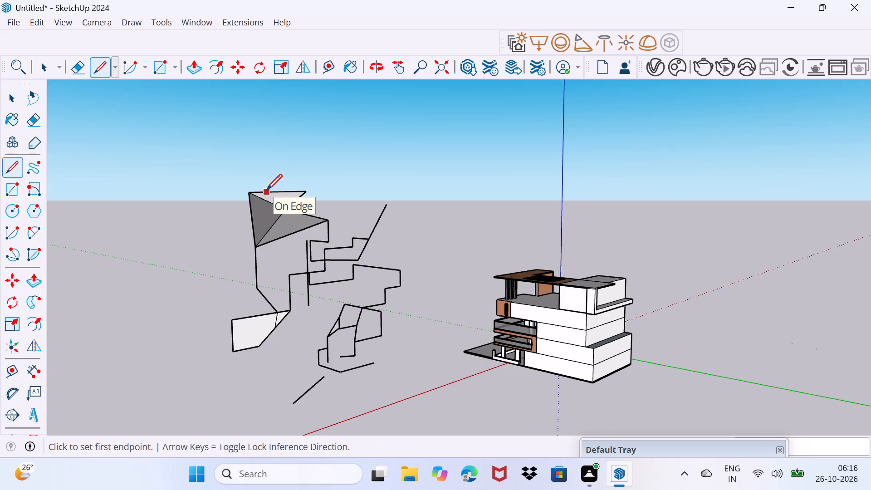
Draw a line along the zigzag outline's top edge that extends beyond its pointed tip.
left_click(266, 190)
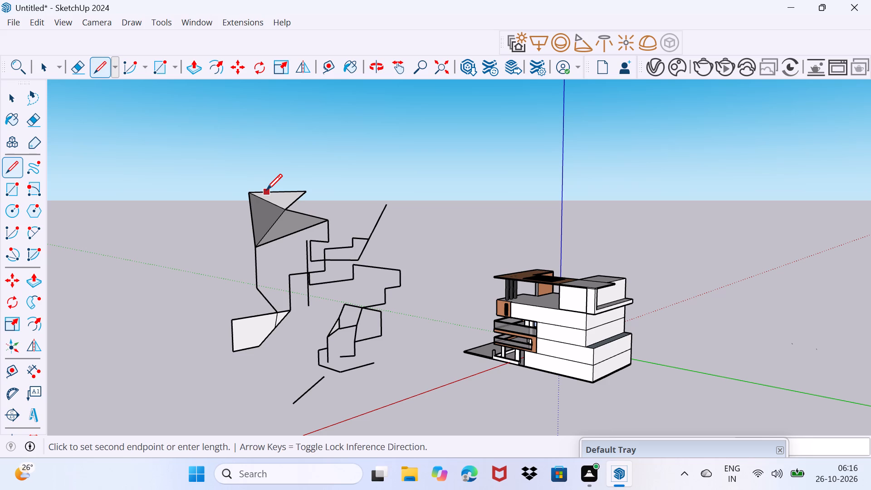
left_click(317, 186)
left_click(340, 176)
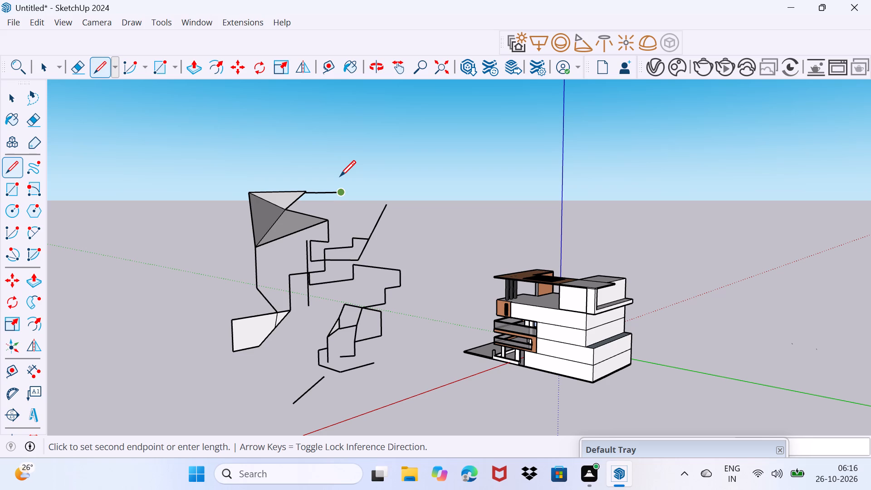
left_click(340, 176)
Draw an elongated angular loop rising from the shaded triangle, around a short vertical end and back down across the outline's top edge.
left_click(320, 199)
left_click(308, 226)
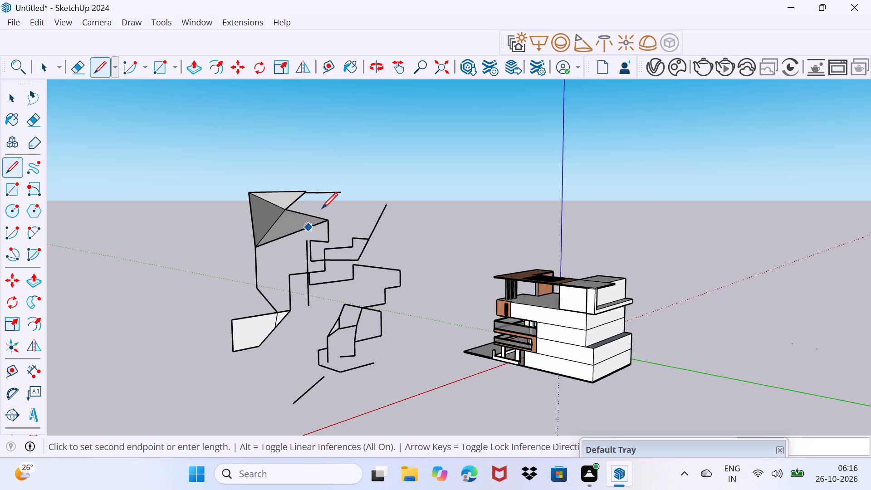
left_click(323, 207)
left_click(343, 187)
left_click(358, 173)
left_click(368, 162)
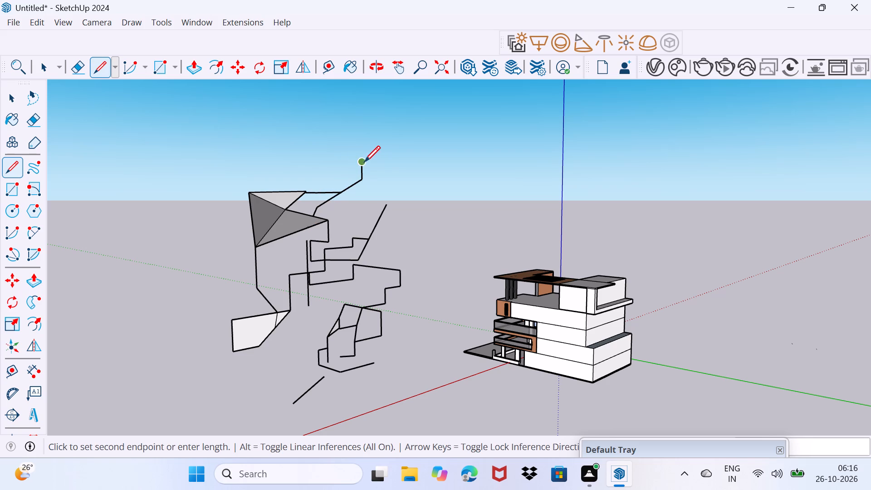
left_click(335, 166)
left_click(298, 186)
left_click(302, 210)
Draw a narrow pointed loop inside the elongated angular loop, rising to a short upright tip and returning to its base.
left_click(315, 202)
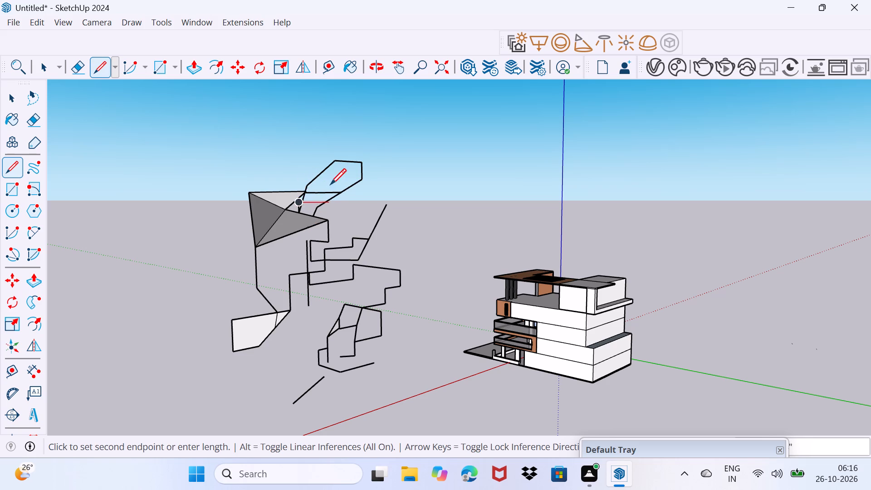
left_click(331, 184)
left_click(338, 173)
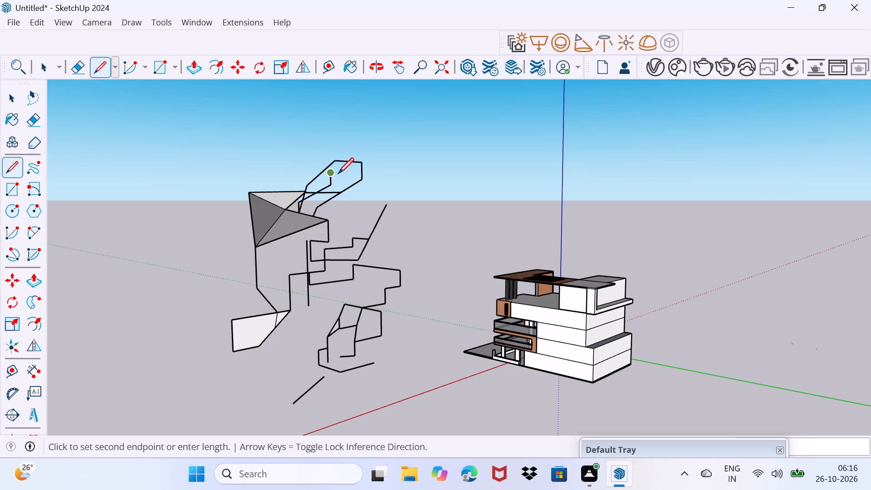
left_click(338, 173)
left_click(315, 202)
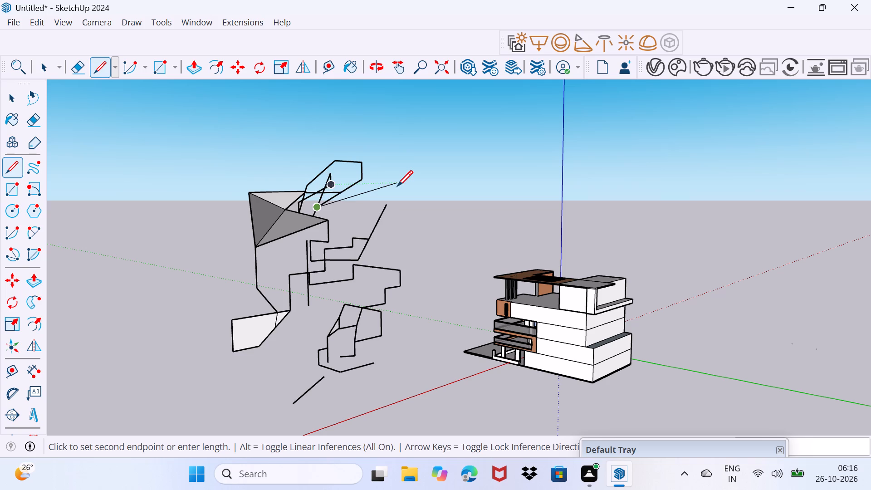
Draw a stepped outline from the narrow loop's base up to a far corner, then down to the long slanted line's upper part.
left_click(397, 186)
left_click(390, 200)
left_click(373, 210)
left_click(364, 223)
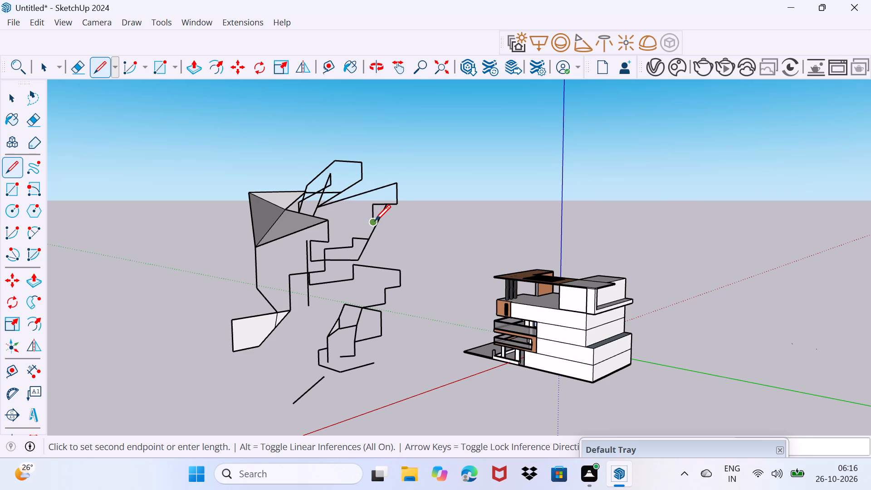
left_click(375, 220)
left_click(375, 229)
left_click(377, 222)
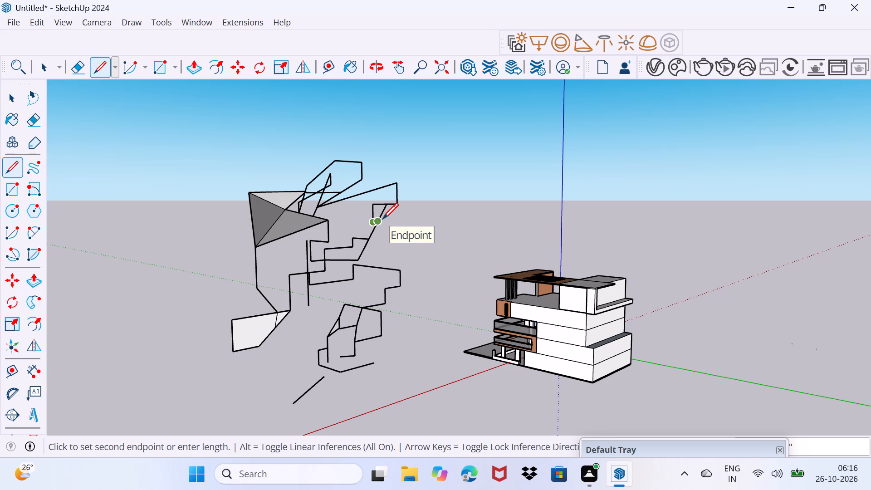
left_click(382, 219)
left_click(375, 216)
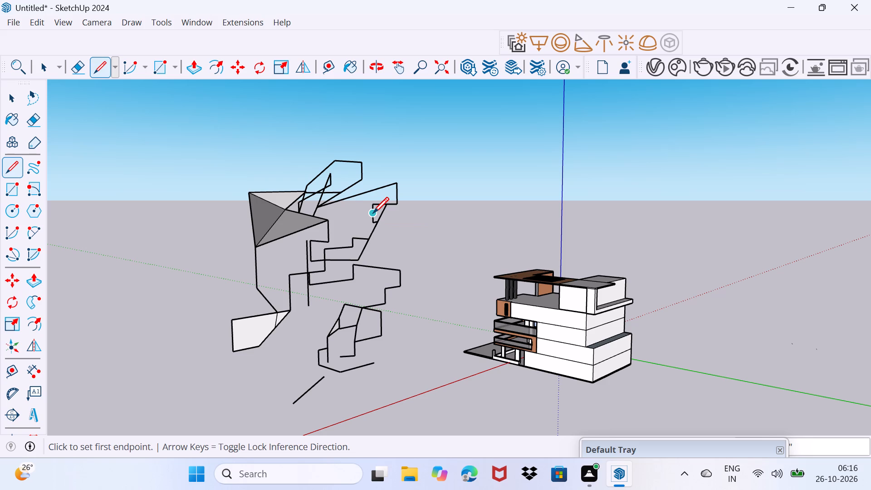
Connect the stepped outline's short vertical edge to the shaded triangle's outer corner with a line.
left_click(373, 213)
left_click(325, 219)
left_click(331, 216)
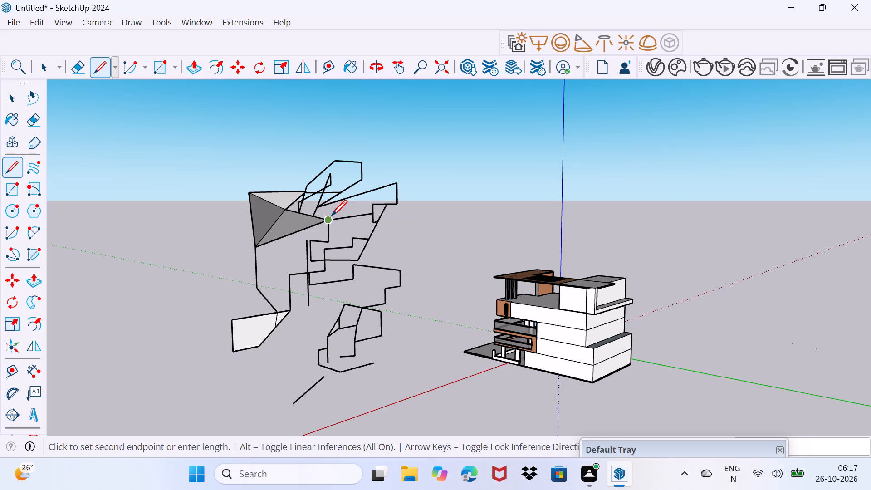
left_click(328, 216)
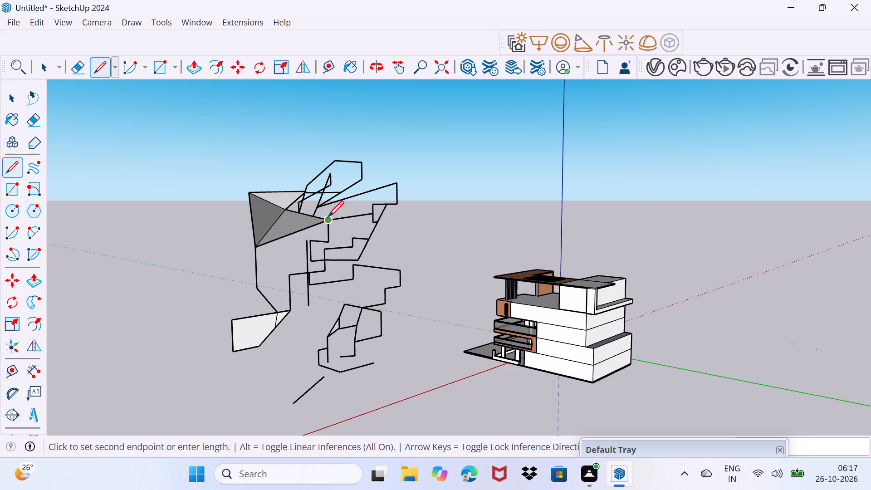
Draw short lines from the shaded triangle's outer corner to the tall vertical line's upper end, with a diagonal rising back past the corner.
left_click(328, 216)
left_click(315, 225)
left_click(313, 245)
left_click(303, 251)
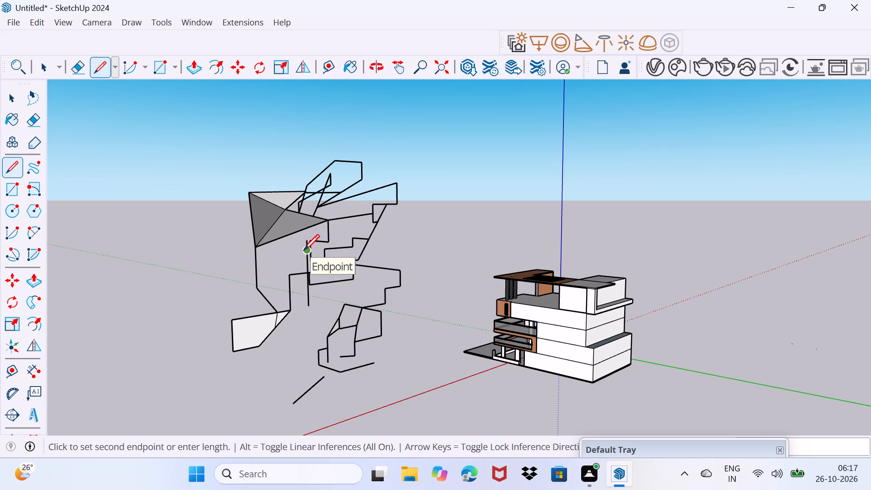
left_click(303, 250)
left_click(303, 249)
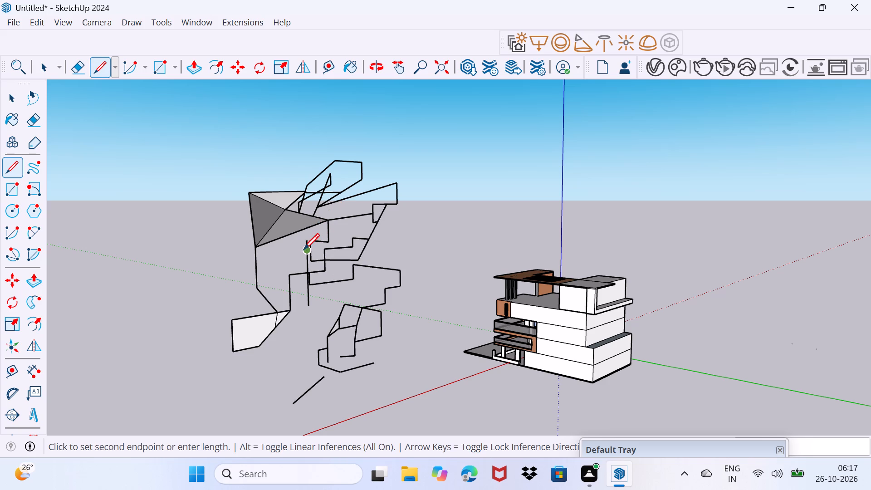
left_click(302, 250)
left_click(337, 211)
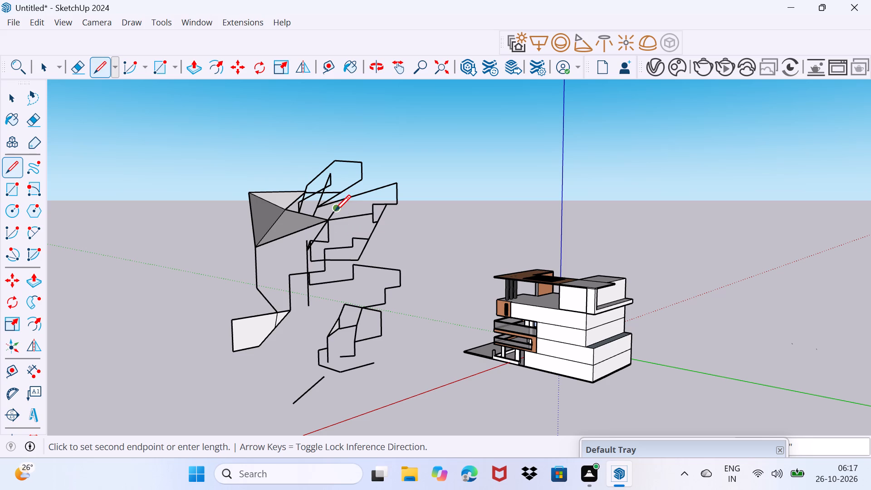
Open 3D Warehouse and search its models for "railing".
left_click(207, 20)
left_click(227, 129)
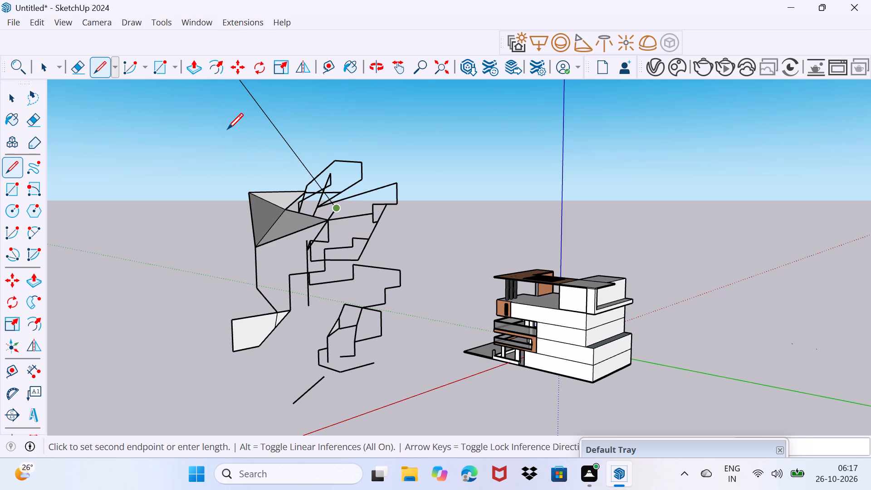
left_click(263, 221)
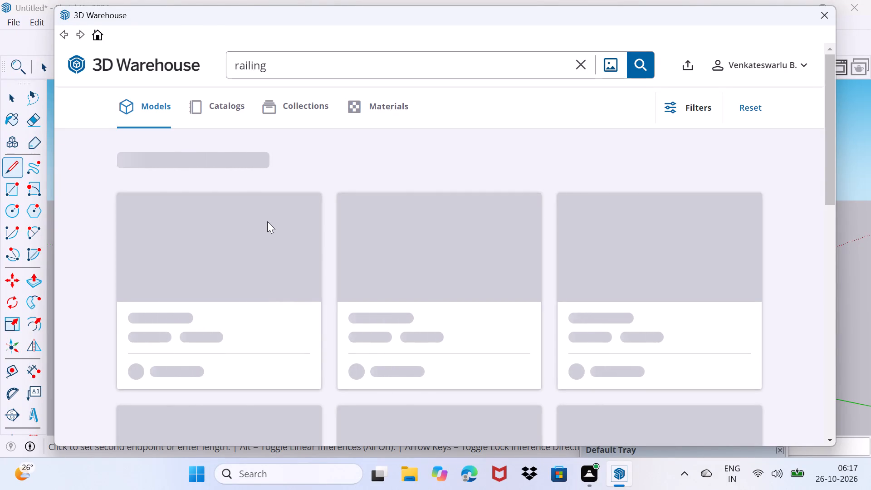
left_click(499, 75)
triple_click(650, 60)
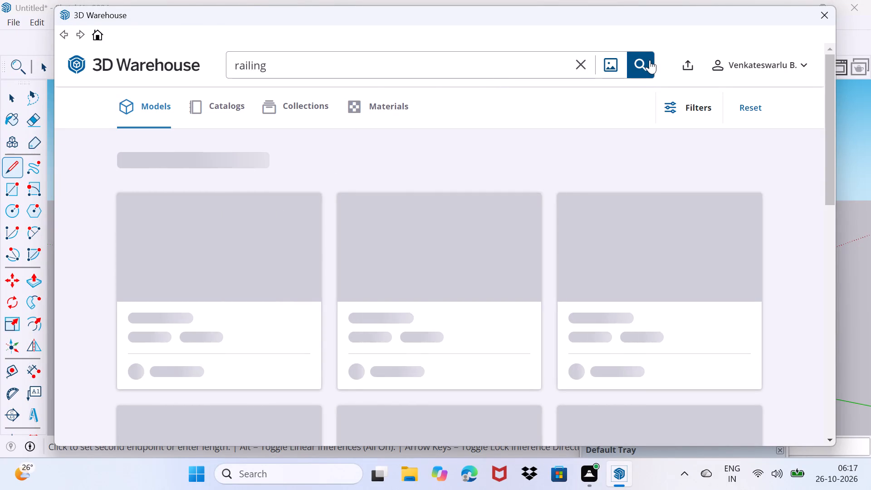
left_click(650, 60)
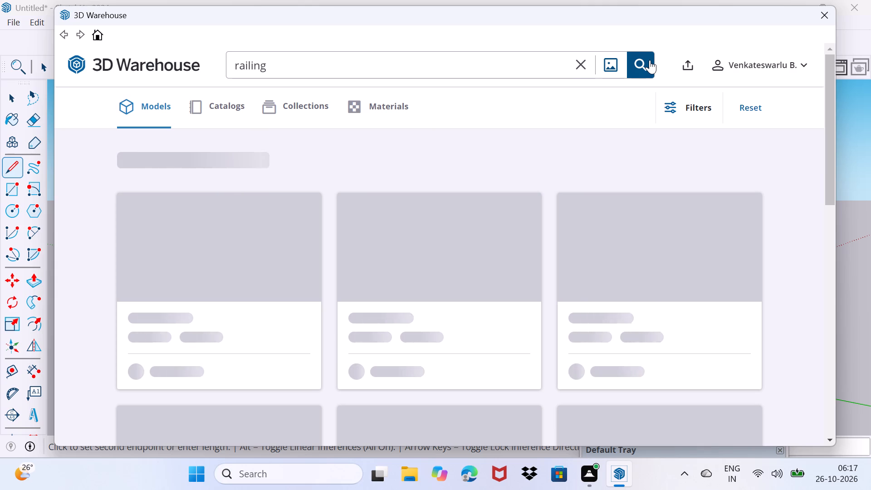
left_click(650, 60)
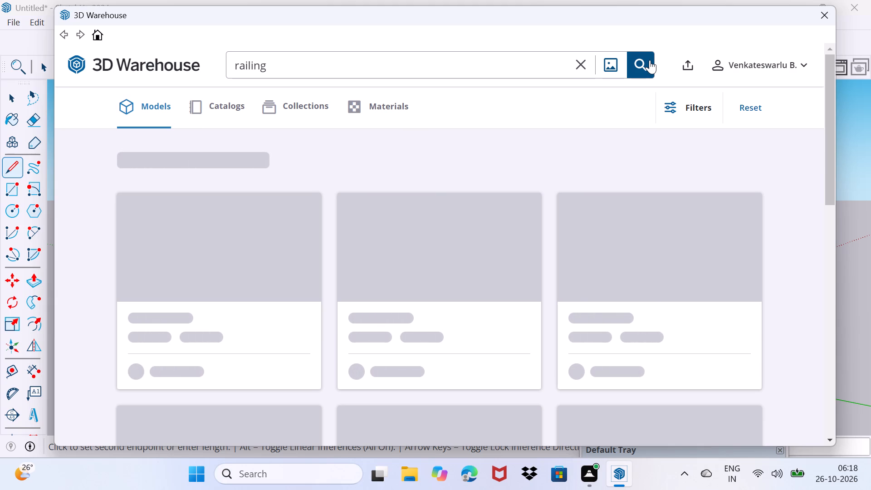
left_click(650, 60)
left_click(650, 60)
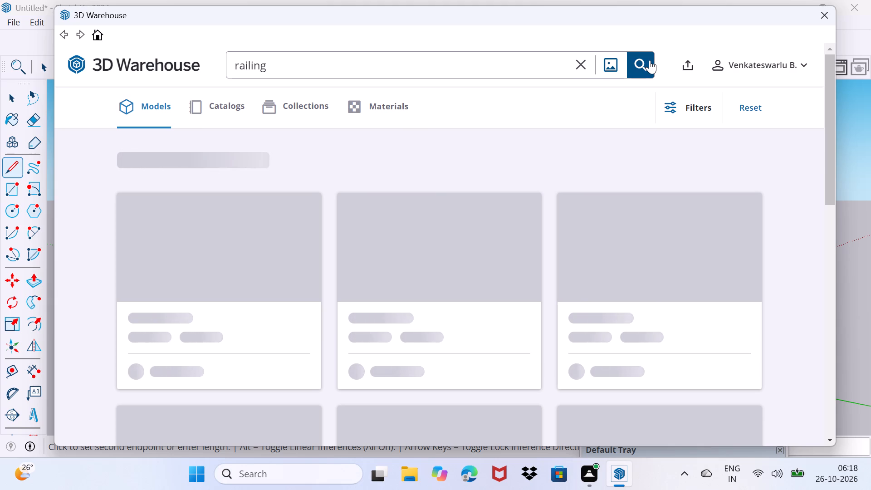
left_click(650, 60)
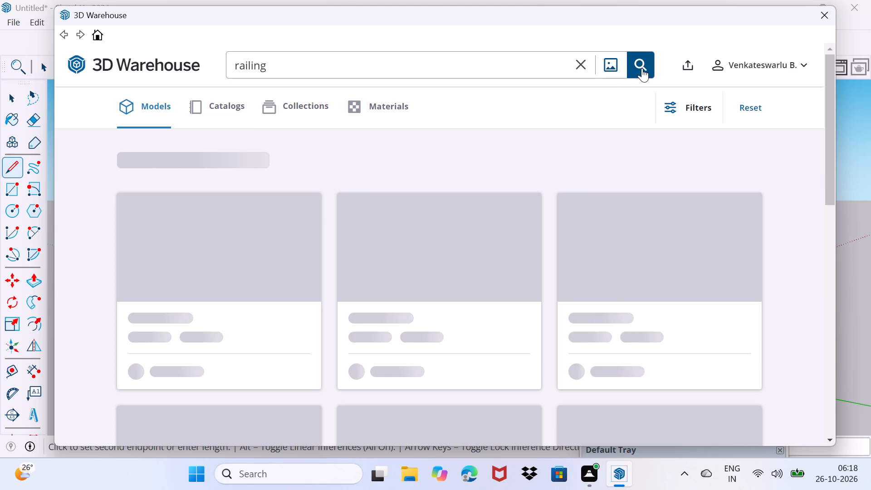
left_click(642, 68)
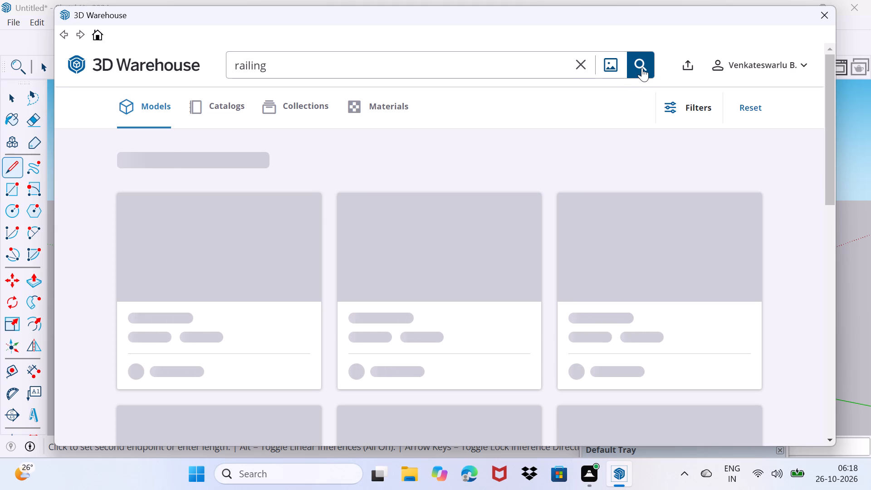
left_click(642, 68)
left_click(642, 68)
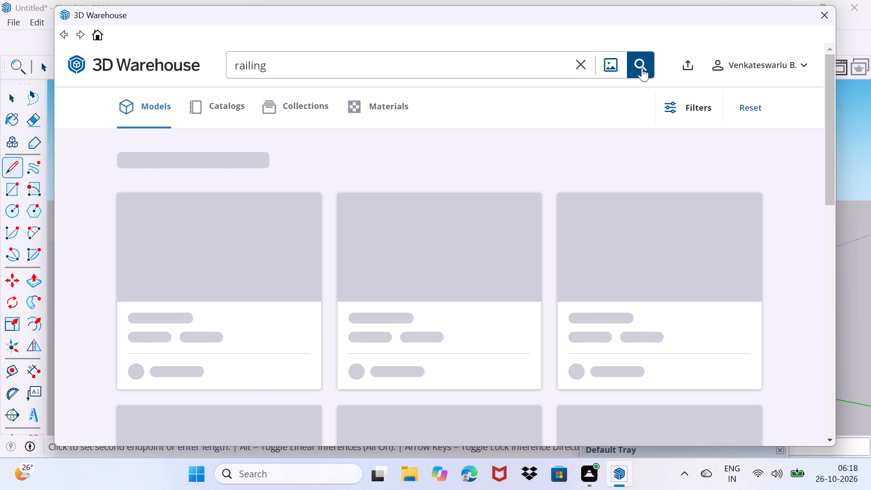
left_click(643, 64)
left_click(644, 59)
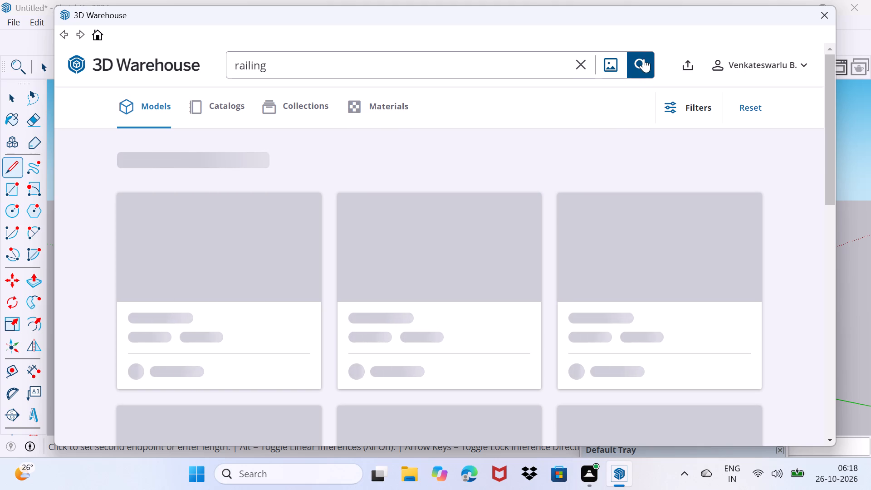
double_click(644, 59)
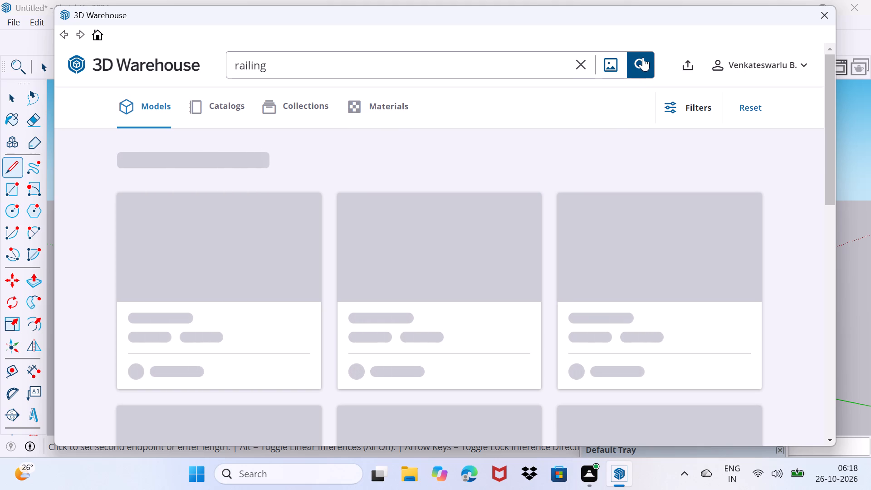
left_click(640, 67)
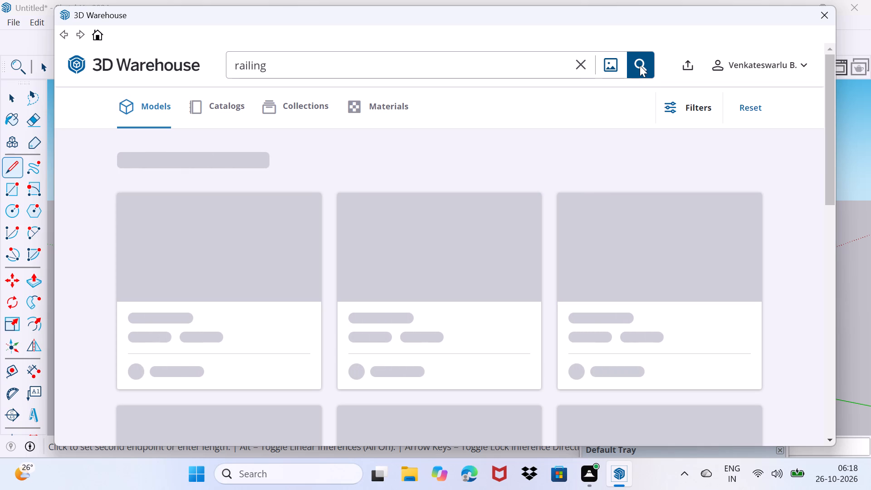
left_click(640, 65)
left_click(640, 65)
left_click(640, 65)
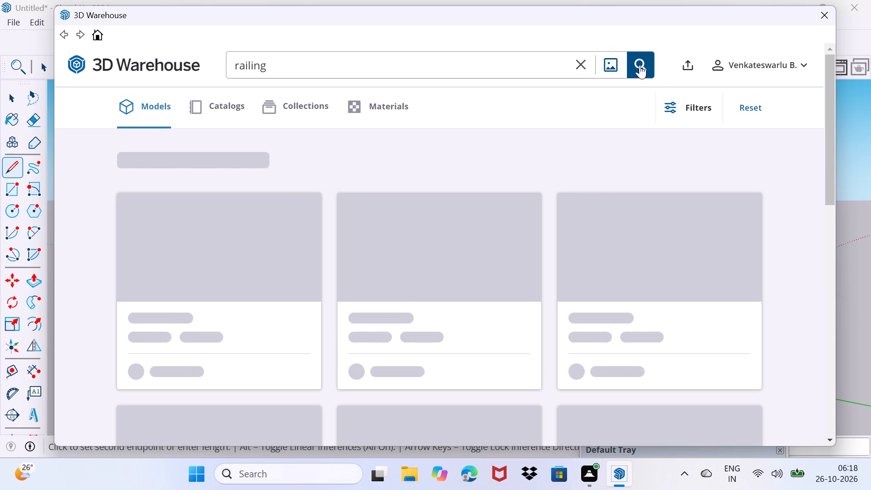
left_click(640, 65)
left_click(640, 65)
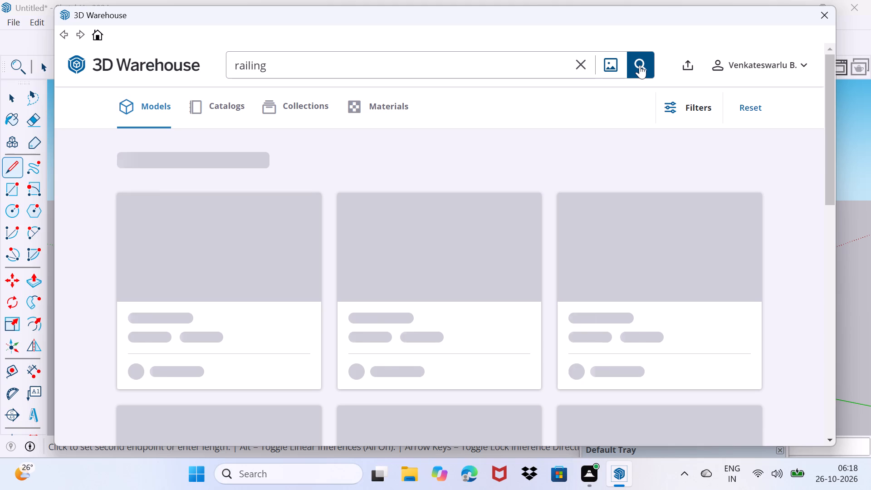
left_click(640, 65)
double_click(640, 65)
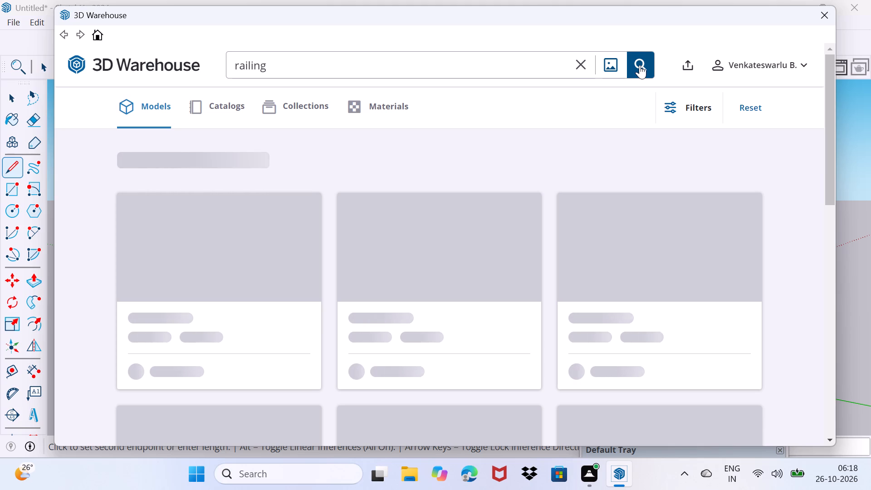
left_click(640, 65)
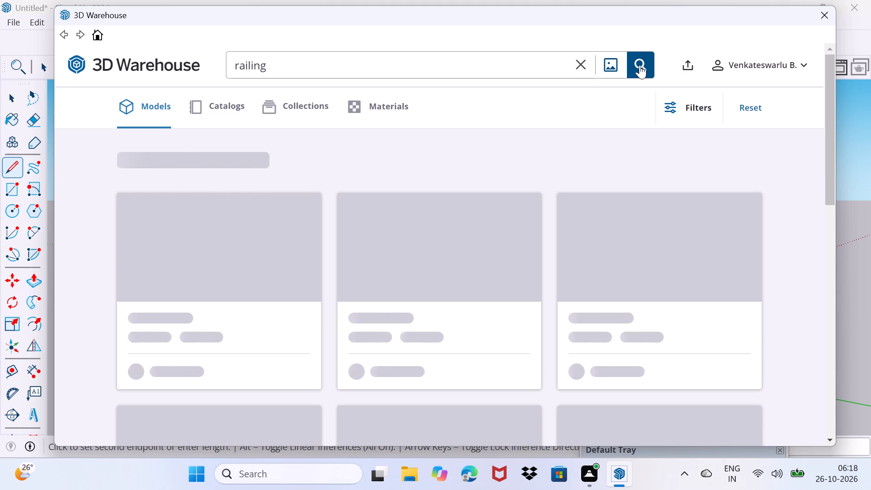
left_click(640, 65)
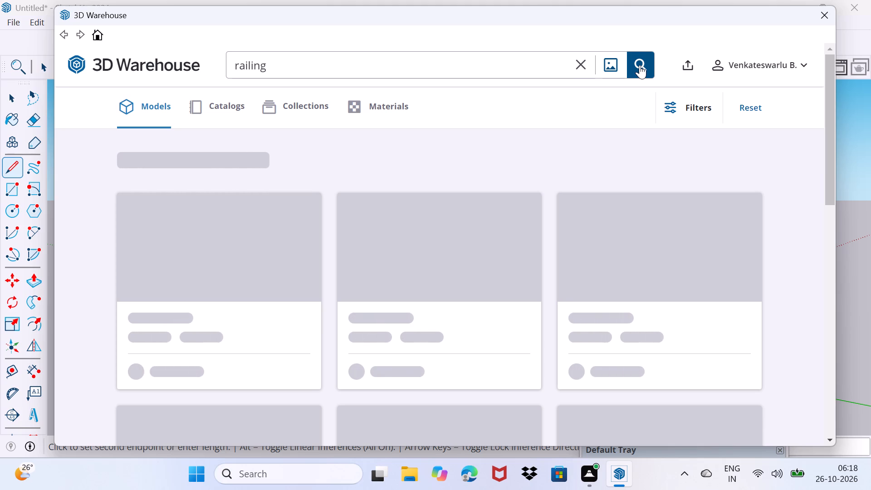
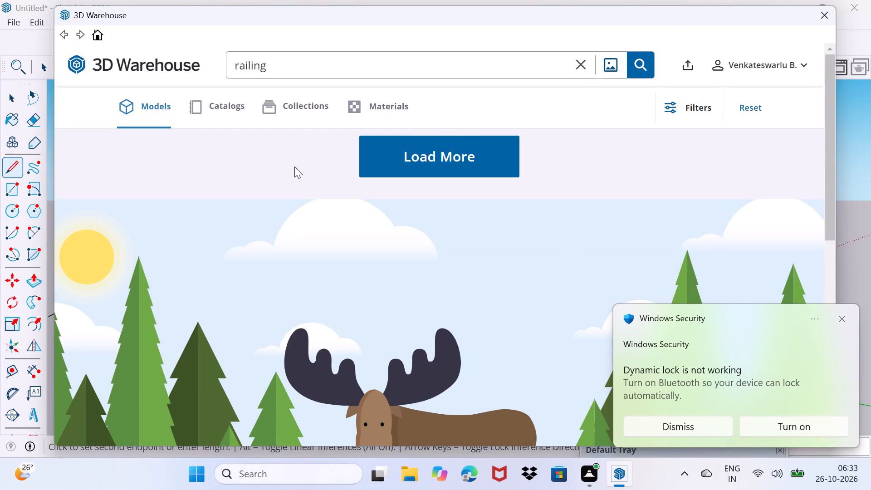
Rerun the railing search and close the 3D Warehouse window without picking a model.
scroll(293, 166, "up", 5)
left_click(640, 70)
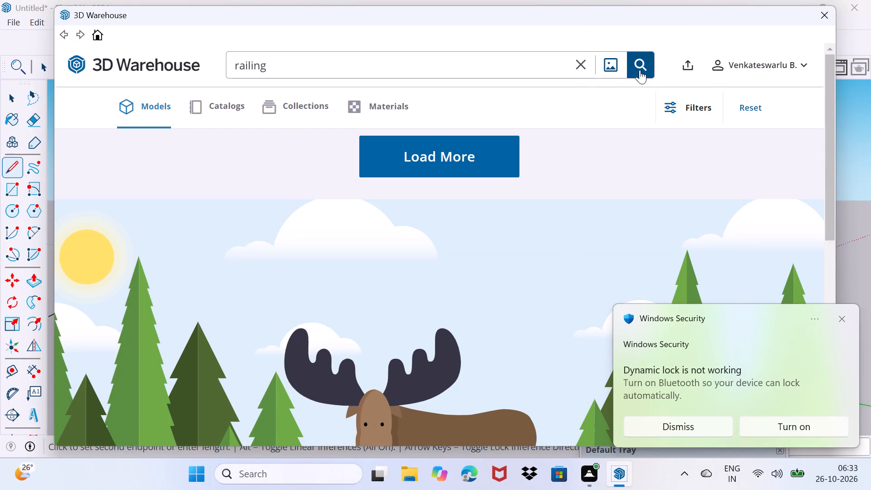
left_click(640, 70)
scroll(501, 168, "up", 2)
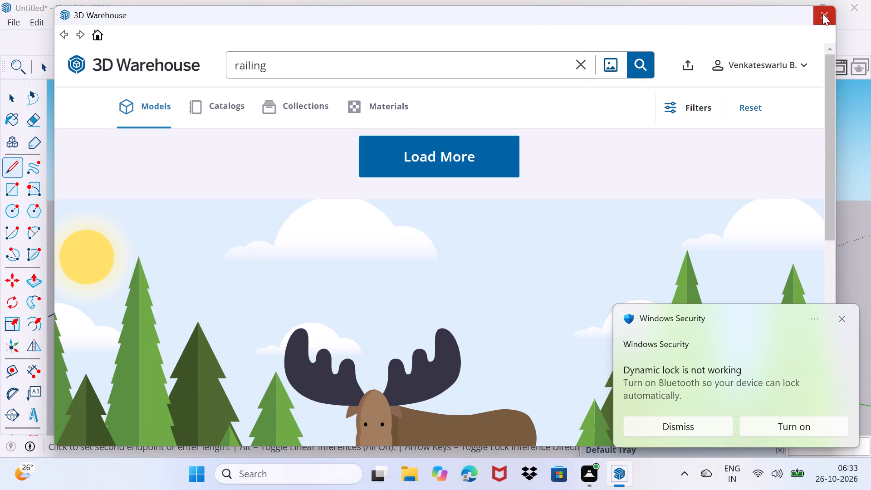
left_click(822, 14)
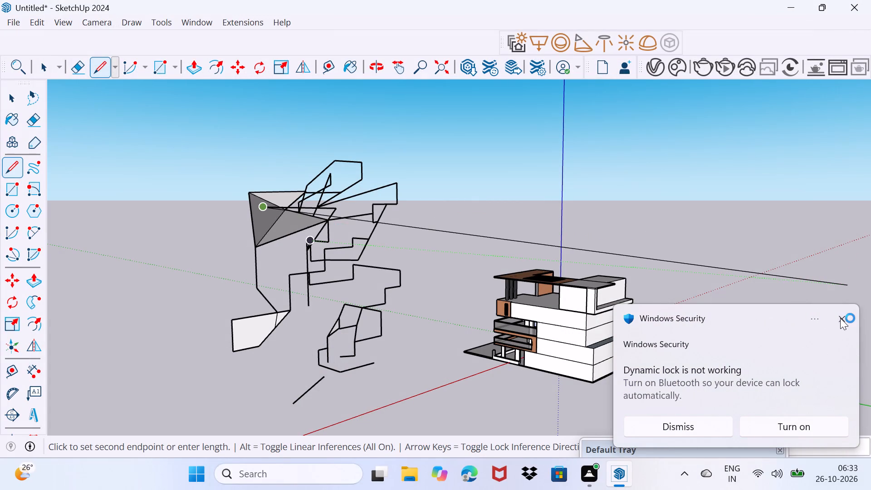
left_click(840, 318)
Select all of the freehand angular line work beside the house and delete it.
key("space")
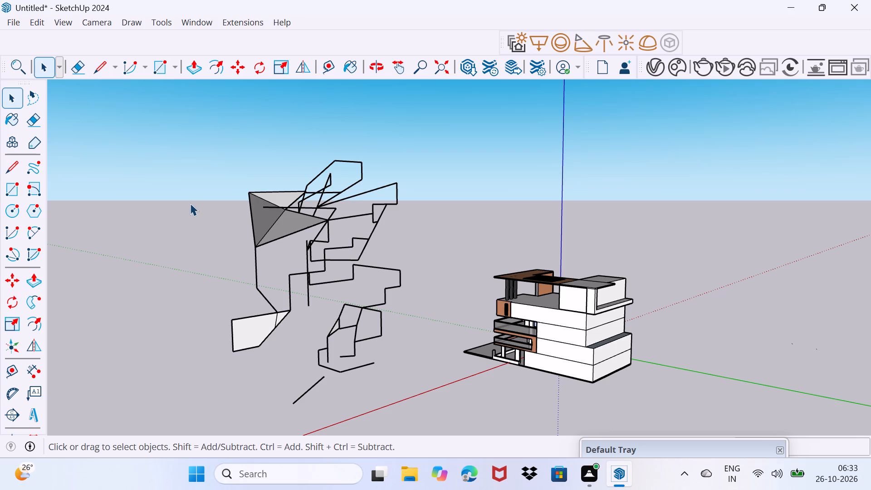
scroll(190, 203, "down", 3)
middle_click_drag(177, 240, 202, 256)
left_click_drag(154, 129, 182, 207)
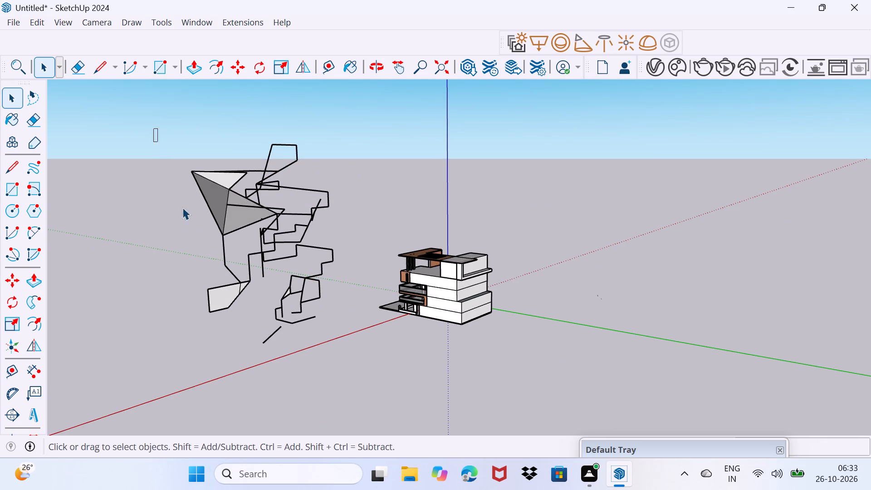
left_click_drag(182, 207, 349, 381)
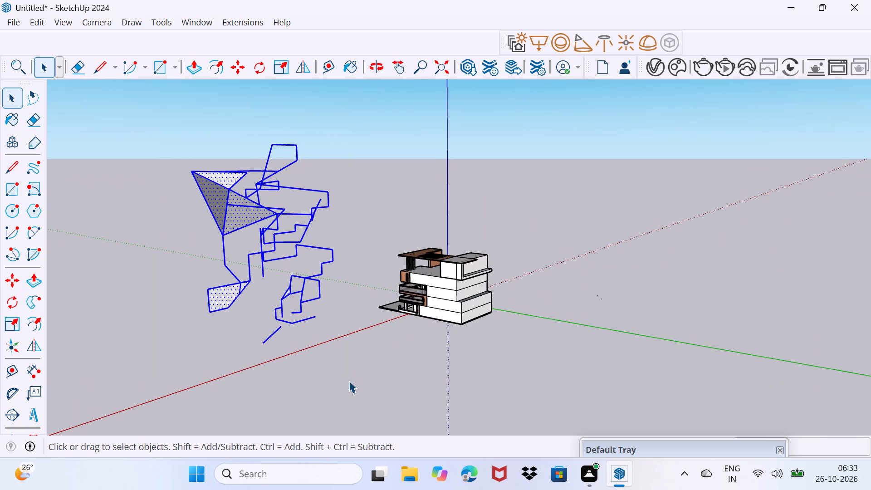
key("BackSpace")
key("Delete")
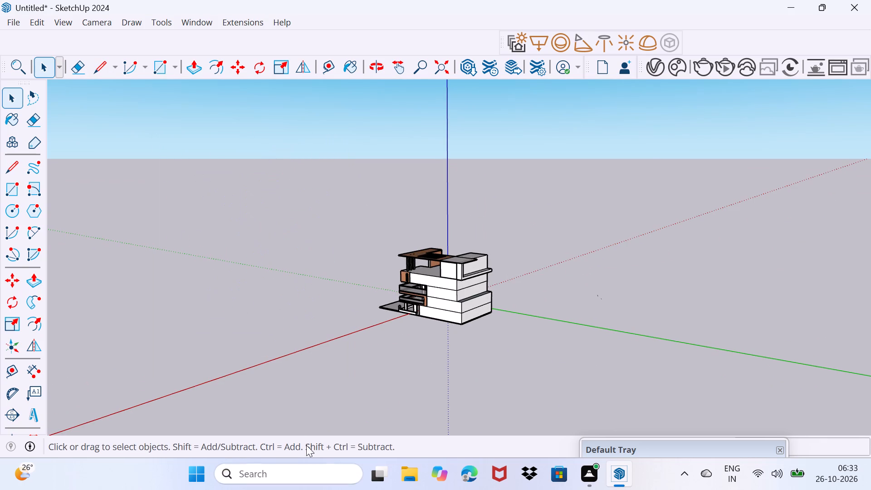
Push the narrow front face of the projecting side frame on the top floor slightly inward beneath the roof slab.
middle_click_drag(340, 352, 754, 323)
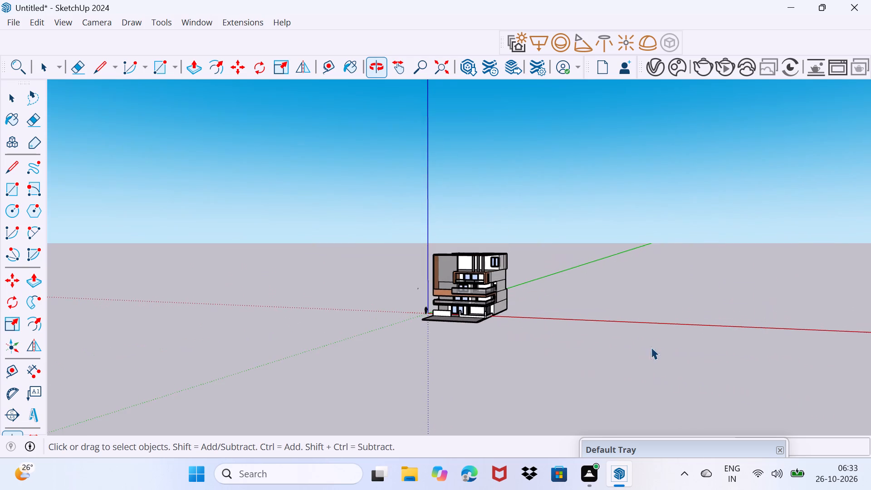
scroll(446, 319, "up", 3)
scroll(524, 294, "up", 3)
middle_click_drag(513, 303, 401, 302)
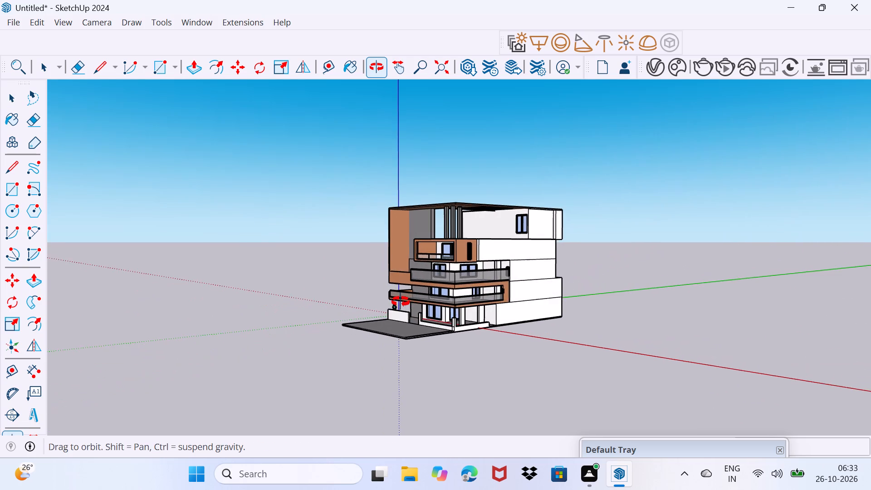
middle_click_drag(401, 302, 416, 292)
scroll(548, 235, "up", 12)
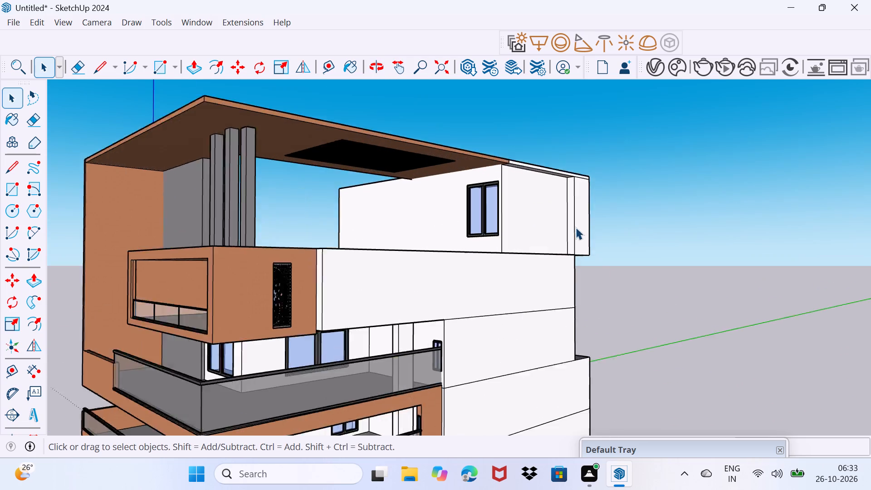
scroll(576, 227, "up", 7)
left_click(588, 240)
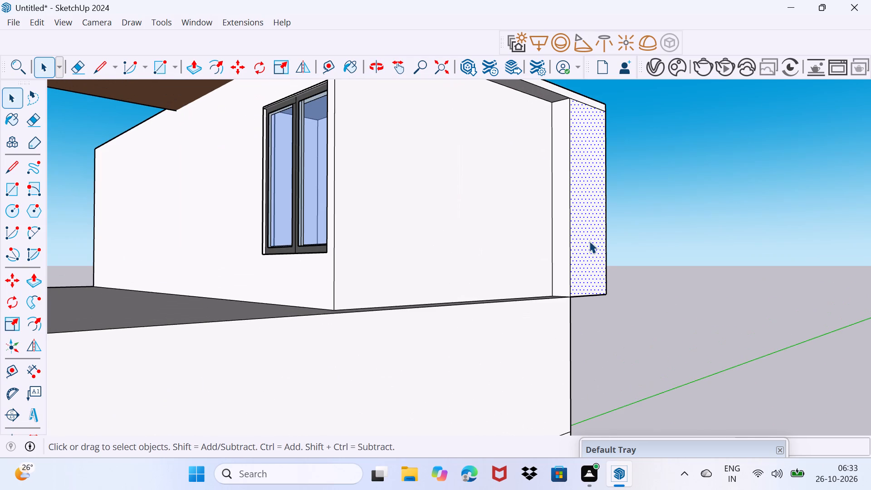
key("p")
left_click(589, 241)
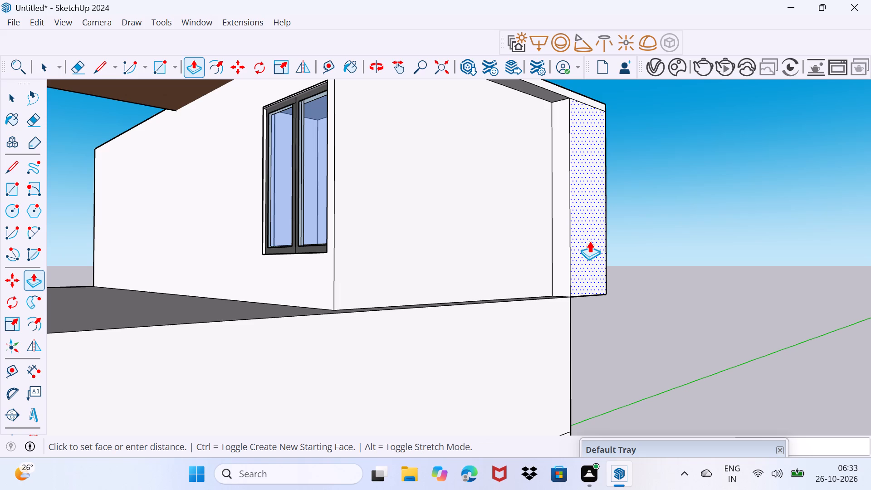
left_click(583, 241)
key("space")
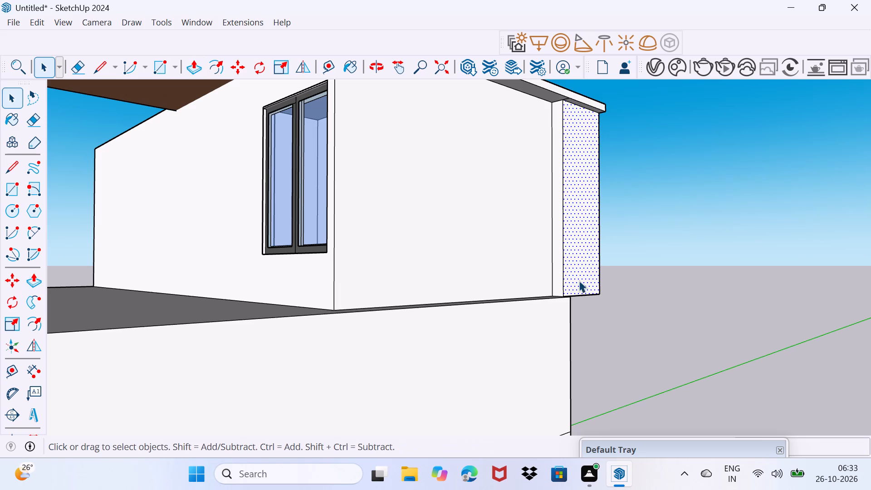
left_click_drag(539, 348, 548, 303)
Draw a small square at the side wall's upper front corner beneath the top-floor ledge and pull it outward into a short block.
middle_click_drag(559, 288, 201, 228)
scroll(519, 284, "up", 1)
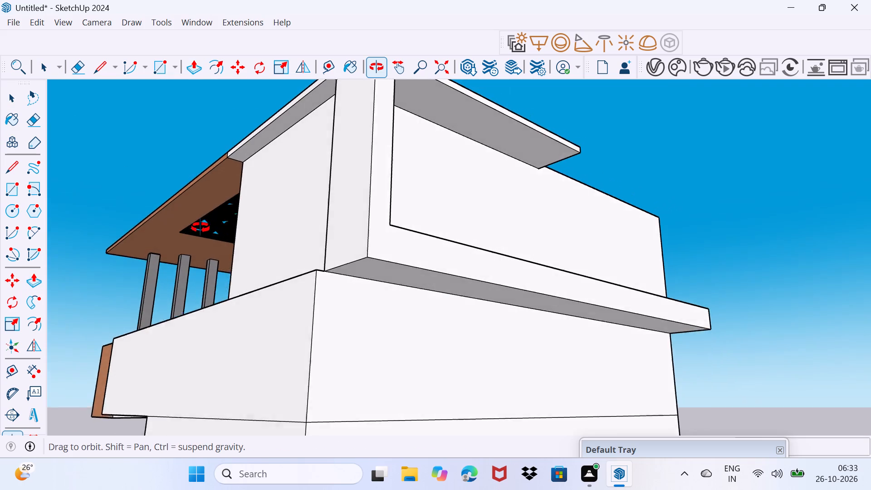
middle_click_drag(201, 228, 243, 216)
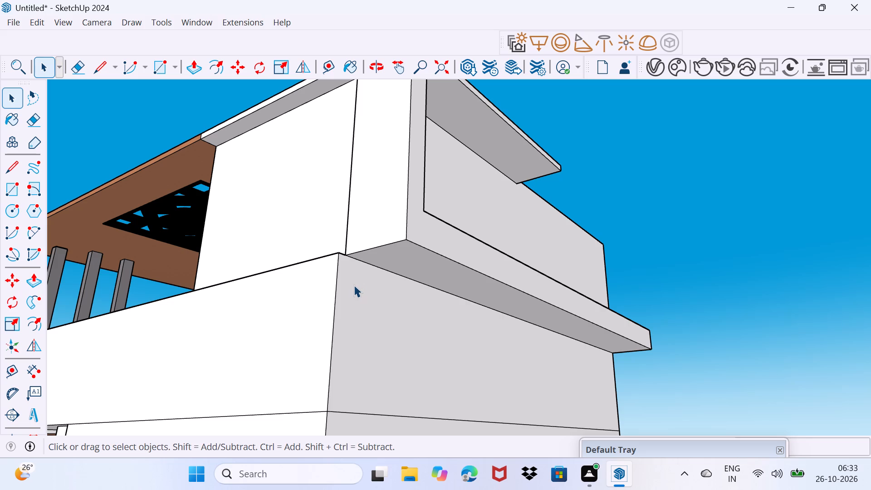
middle_click_drag(354, 285, 353, 285)
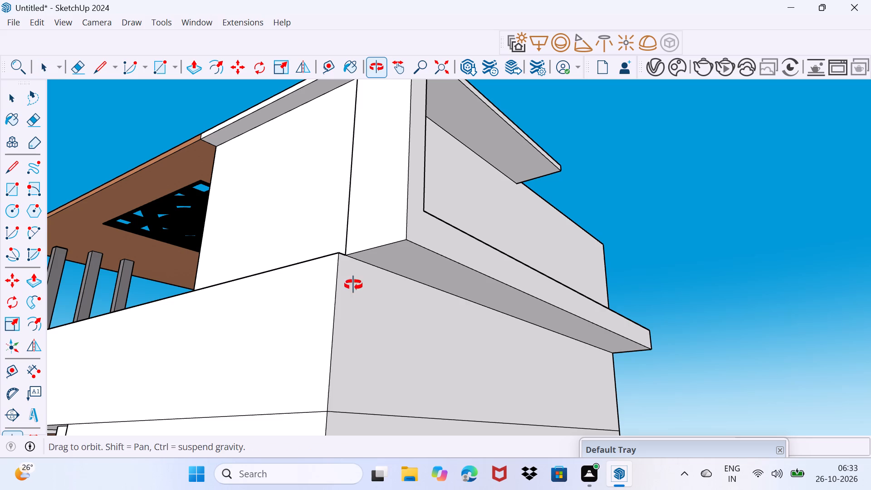
middle_click_drag(353, 285, 323, 275)
scroll(298, 252, "up", 1)
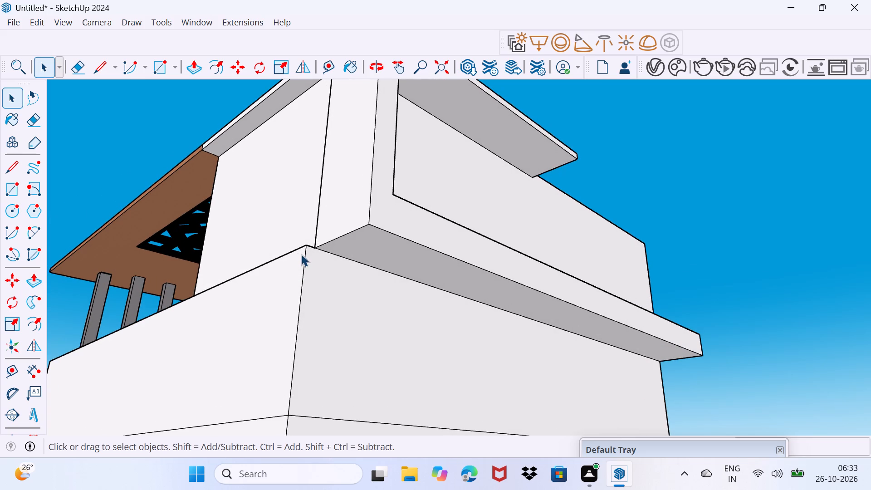
key("r")
left_click(310, 247)
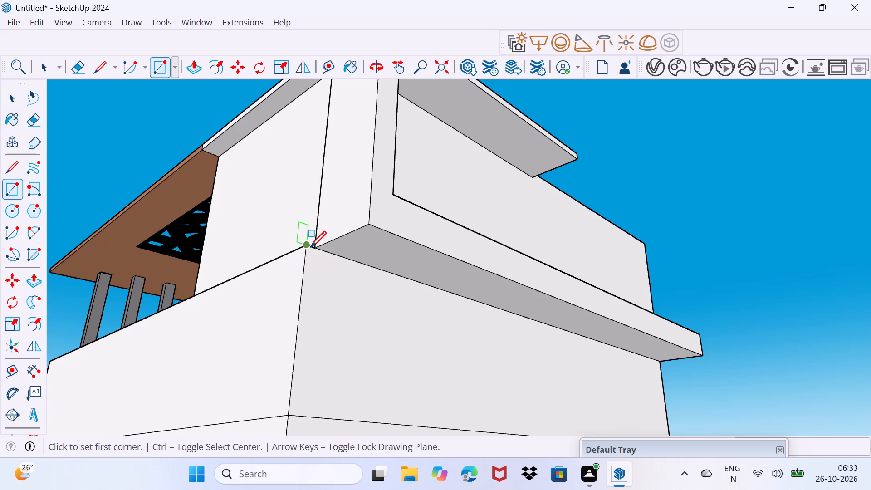
left_click(328, 280)
key("space")
key("p")
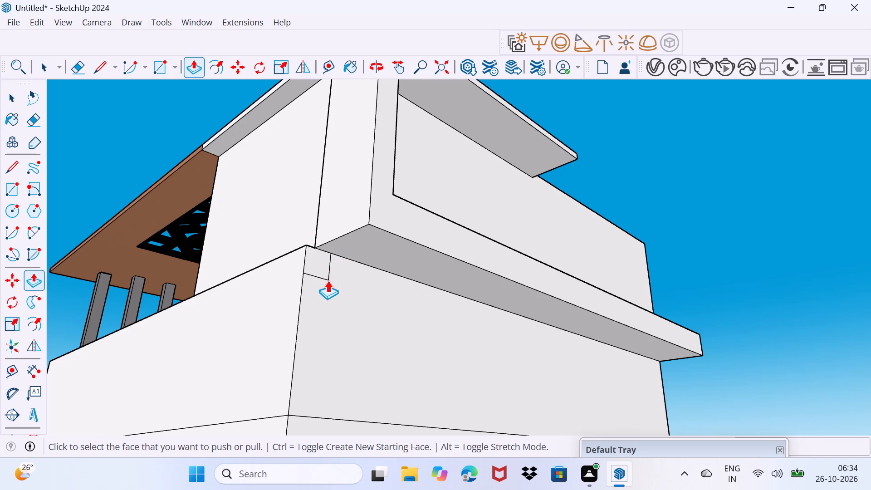
left_click(326, 279)
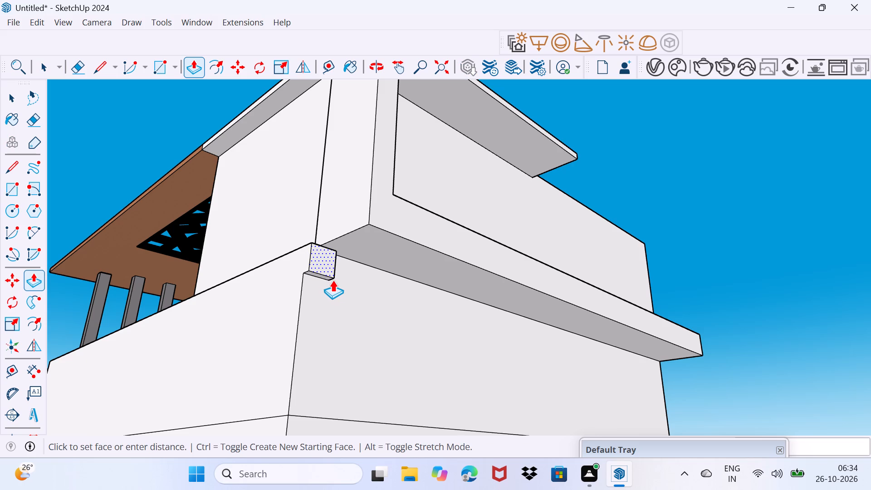
left_click(359, 275)
Push the front wall face below the top floor flush with the front of the projecting side frame above it.
middle_click_drag(341, 256, 360, 296)
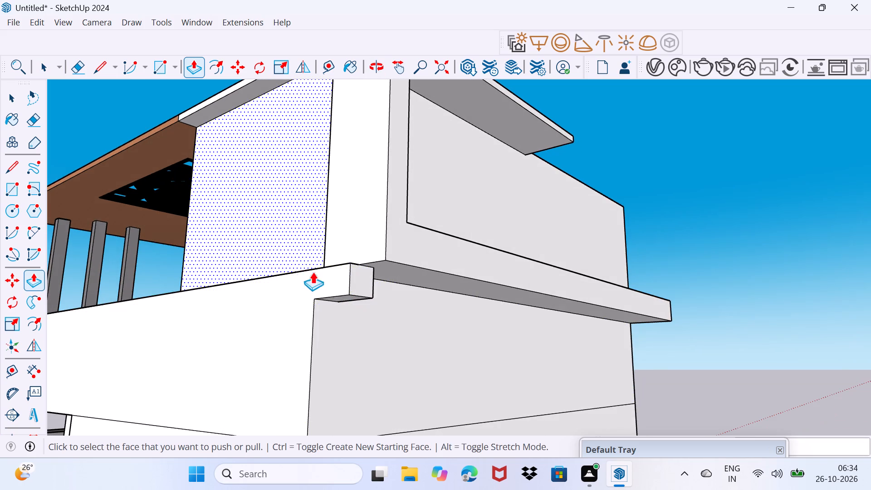
middle_click_drag(325, 291, 334, 304)
left_click(341, 297)
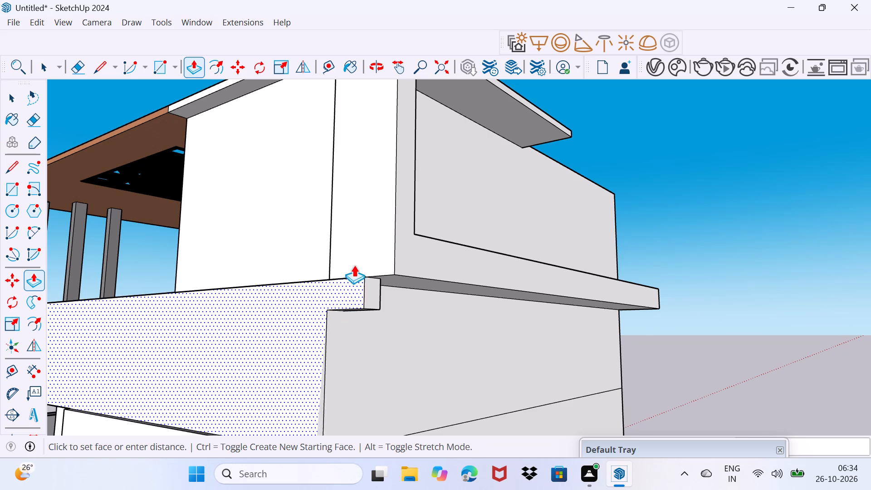
left_click(357, 262)
key("space")
left_click_drag(351, 322, 365, 282)
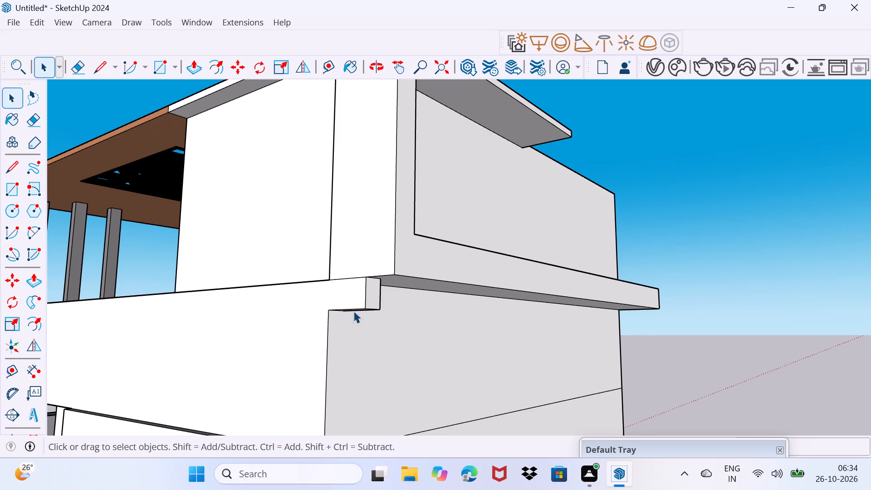
Push the side wall face beneath the top-floor ledge and corner block inward, leaving a narrow shelf on the storey below.
middle_click_drag(353, 311, 303, 182)
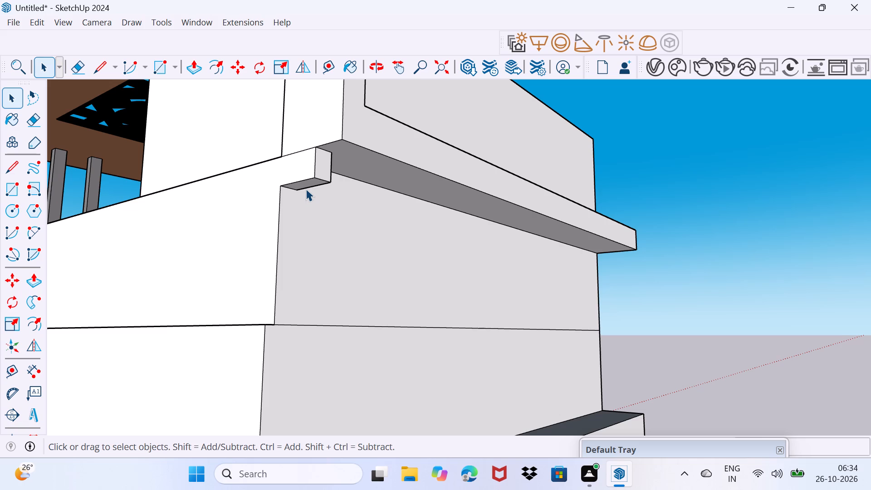
scroll(320, 221, "up", 2)
middle_click_drag(327, 227, 253, 253)
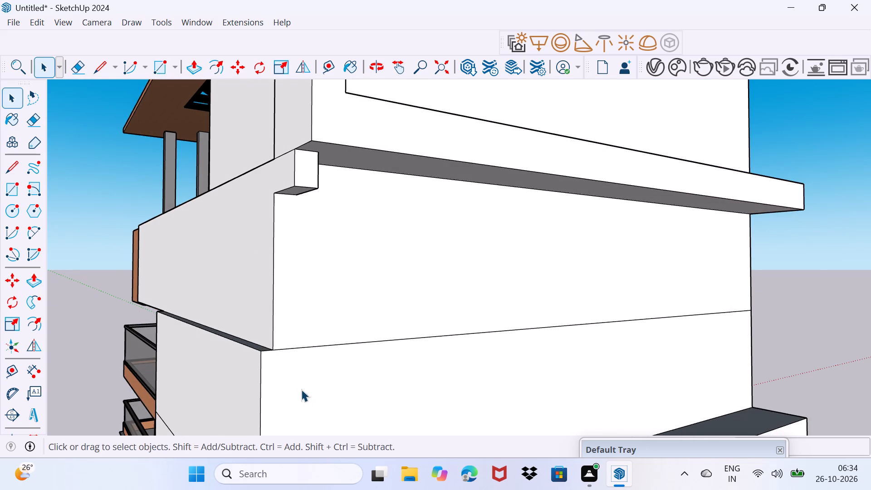
left_click(278, 294)
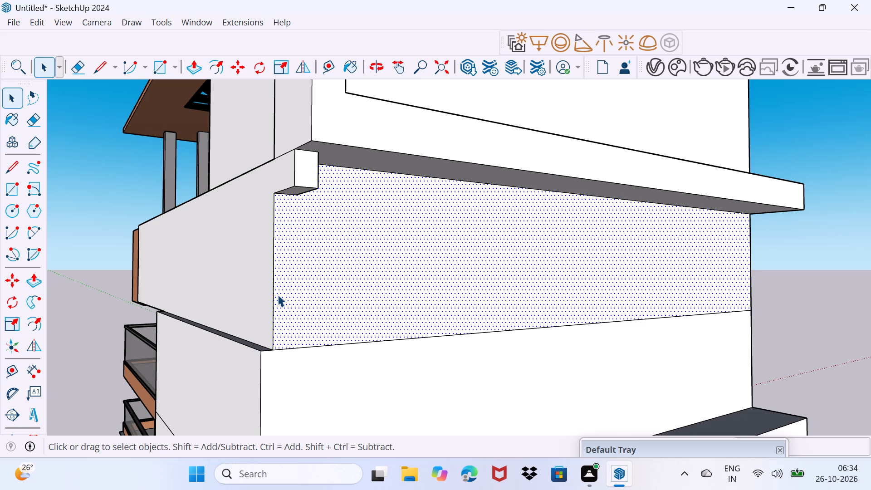
key("p")
left_click(278, 295)
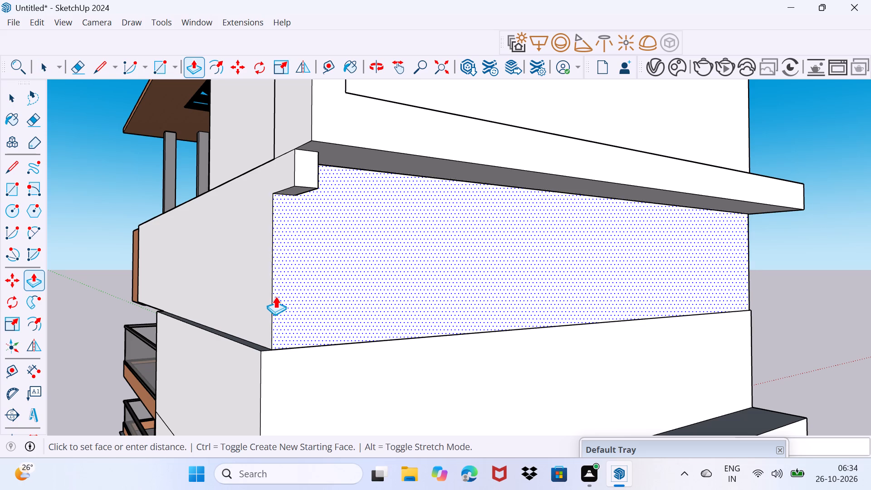
left_click(252, 297)
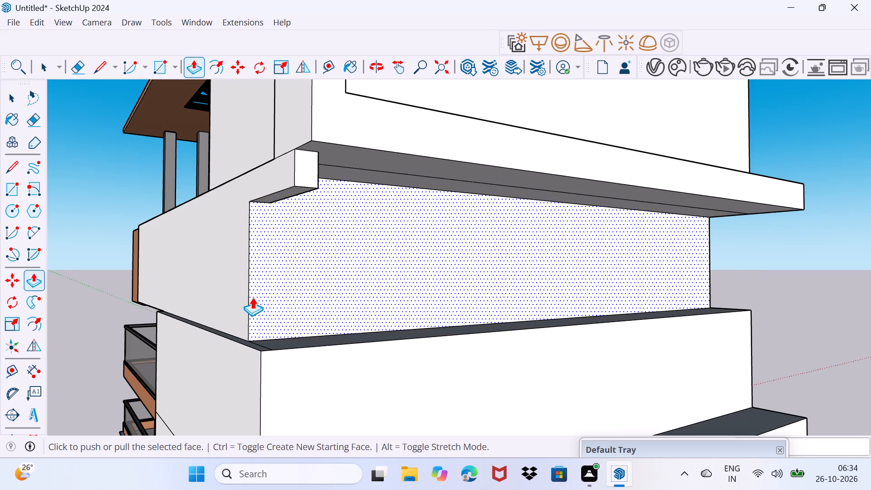
key("space")
Erase the short leftover edge across the front corner of the new shelf.
scroll(251, 348, "up", 3)
middle_click_drag(252, 348, 300, 376)
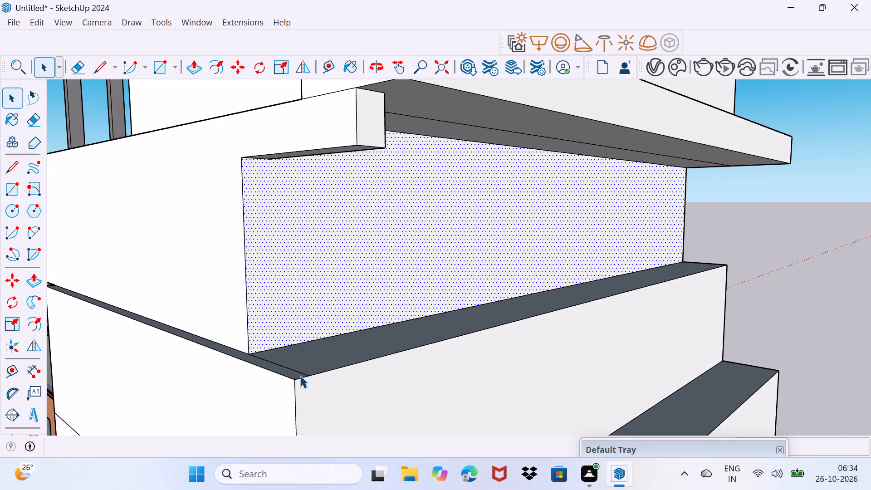
key("e")
left_click(299, 372)
key("space")
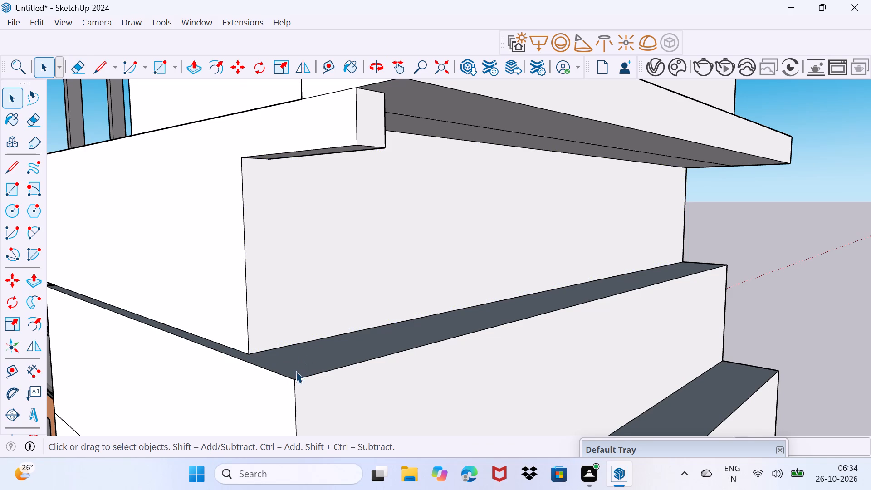
Copy the recessed side wall's vertical front corner edge 8" along the wall's base.
left_click(245, 304)
key("m")
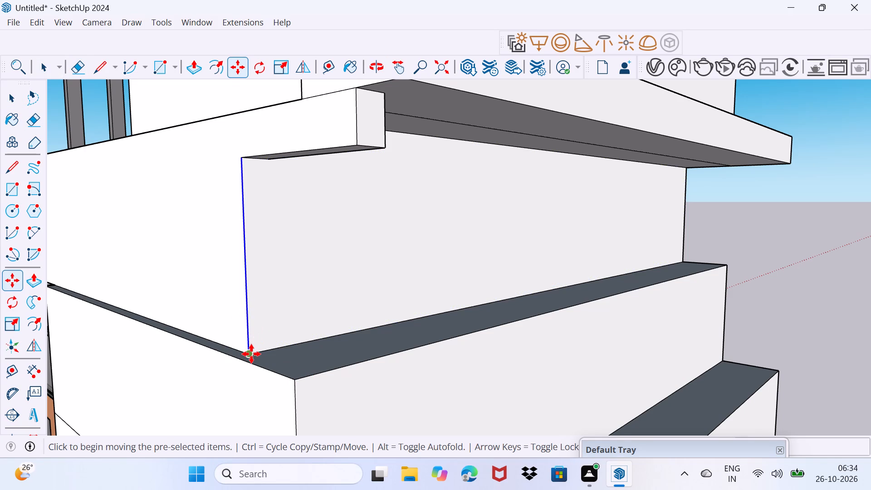
left_click(251, 354)
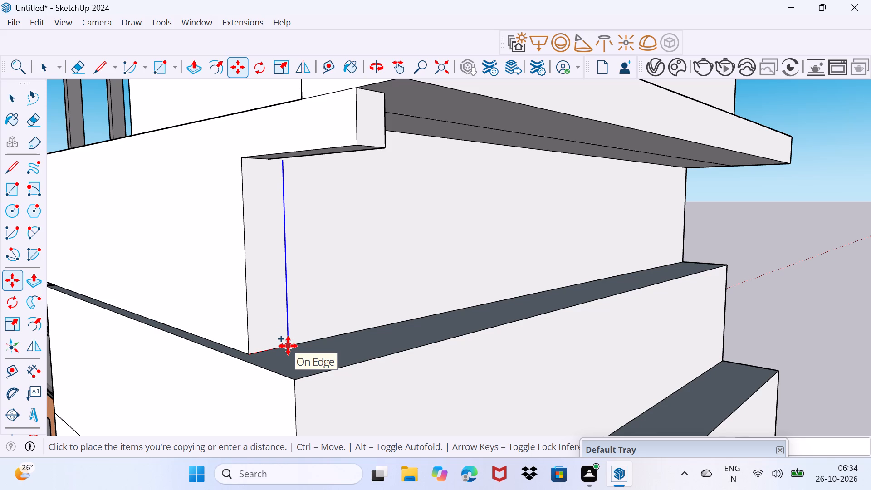
type("8\"")
key("Return")
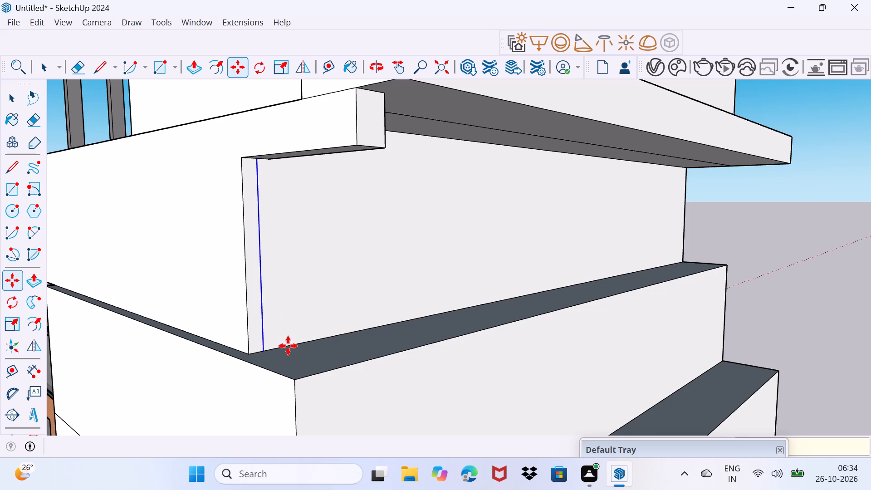
key("space")
Pull the narrow vertical strip at the recessed side wall's front corner outward, slightly past the front edge of the shelf.
left_click(253, 342)
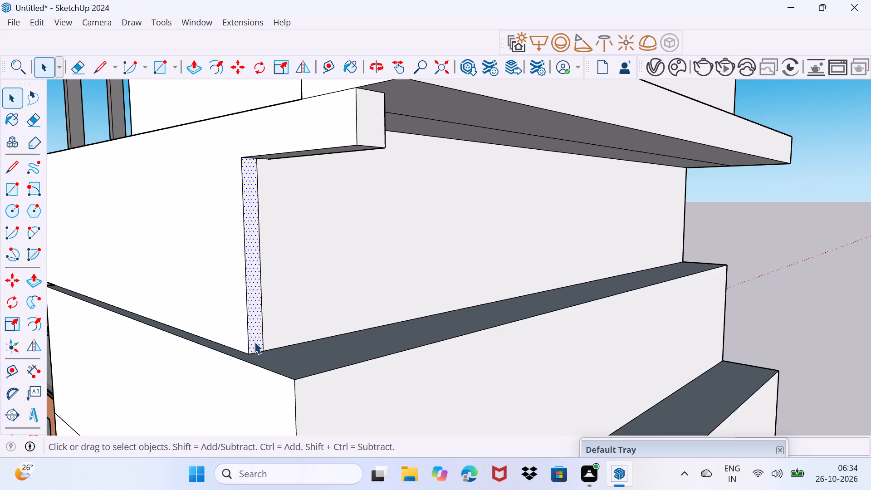
key("p")
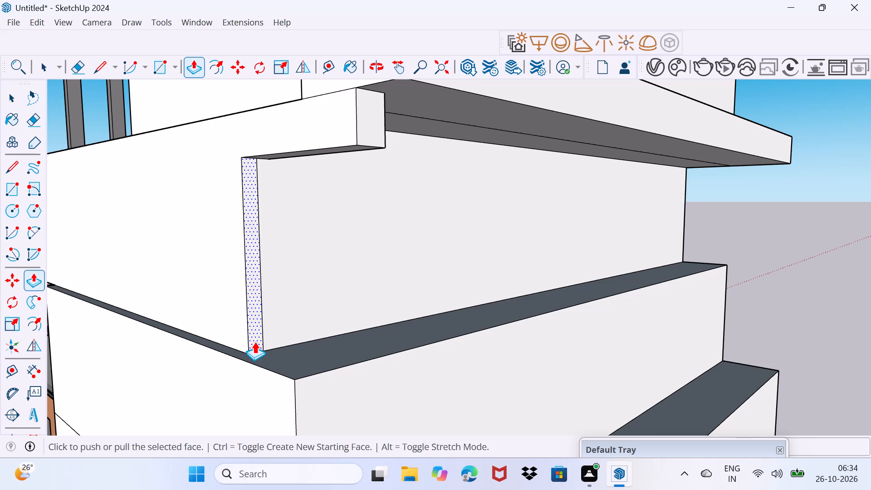
left_click(254, 342)
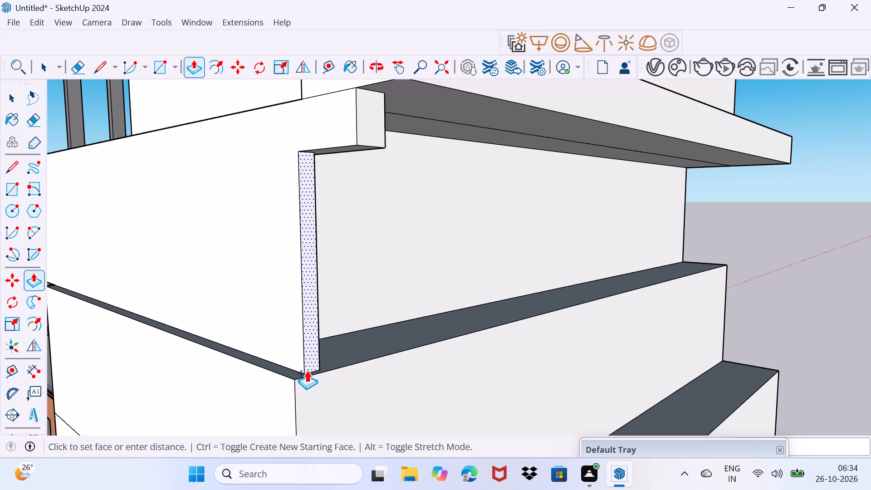
left_click(335, 383)
left_click(314, 362)
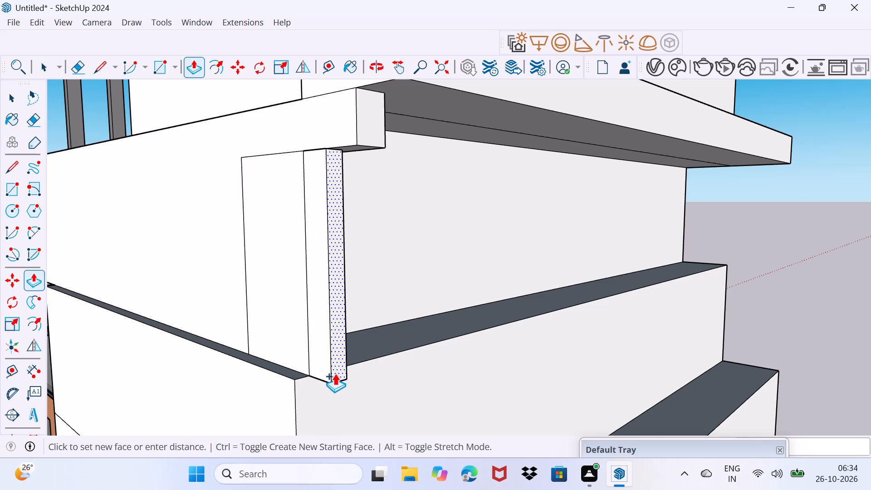
left_click(335, 373)
middle_click_drag(347, 365, 86, 392)
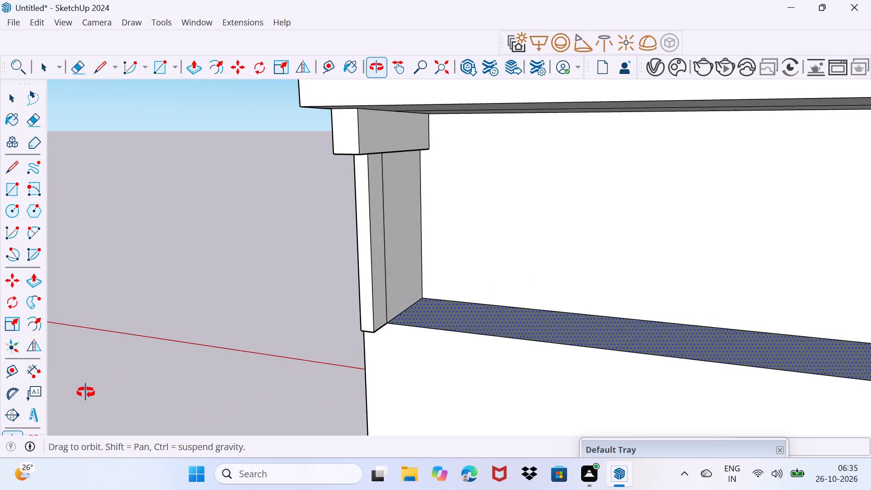
left_click(381, 315)
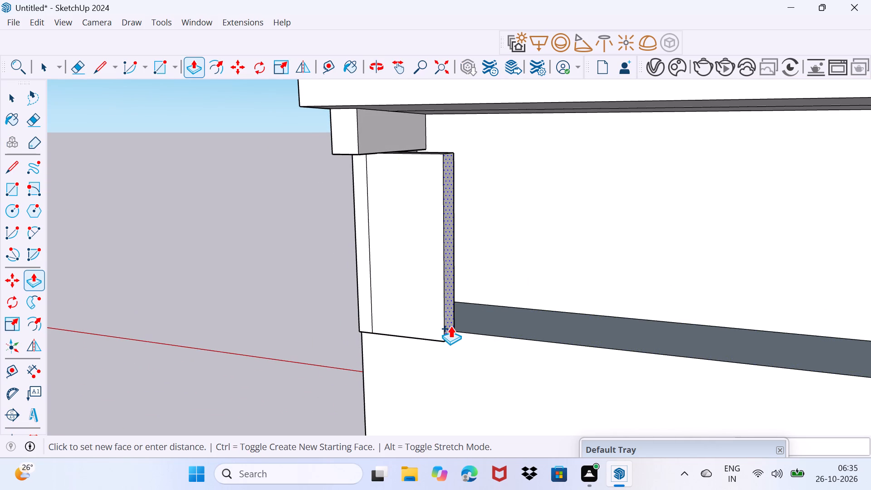
key("space")
Draw a small rectangle at the base of the projecting strip's inner side face, spanning the newest projecting section.
middle_click_drag(395, 329, 307, 330)
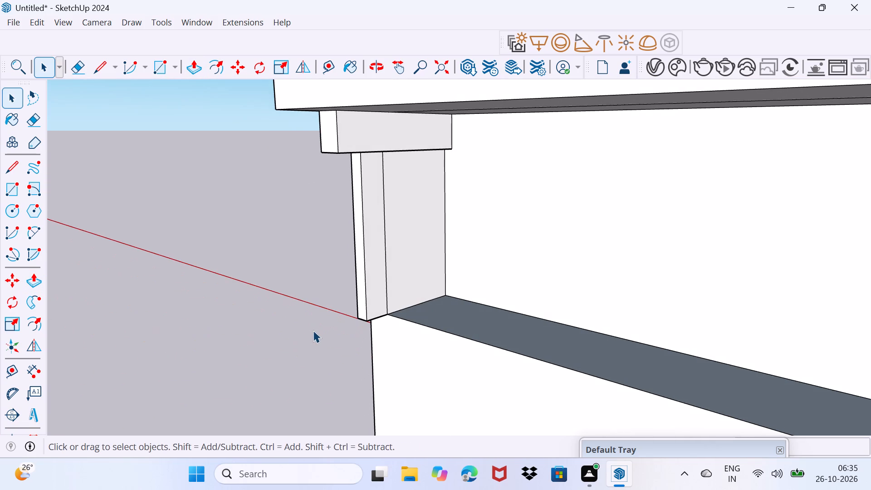
key("r")
left_click(371, 318)
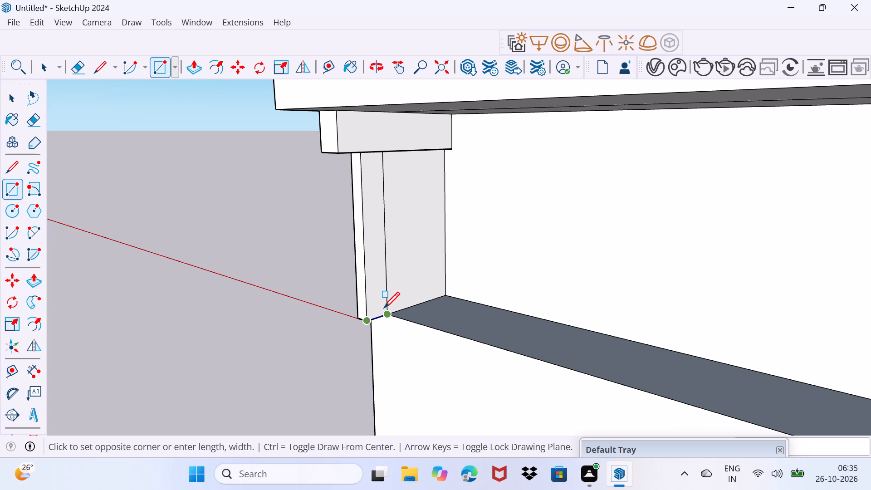
left_click(384, 300)
key("space")
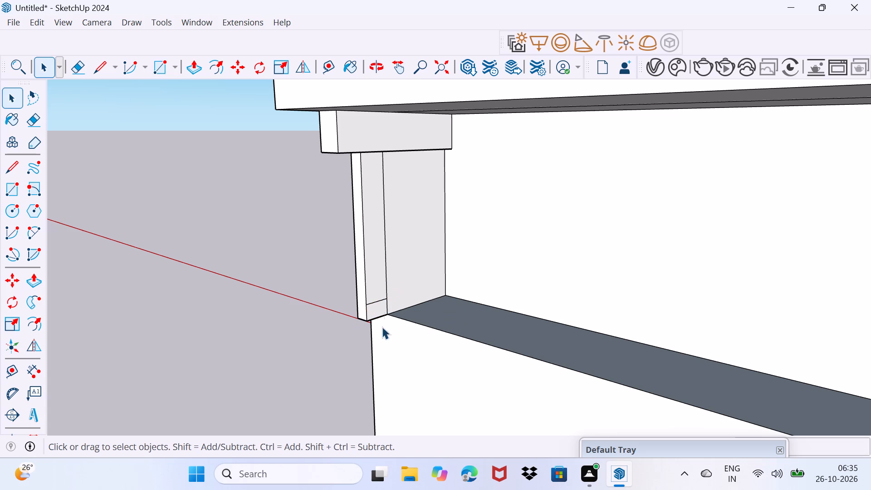
Extrude the small base rectangle along the shelf's outer edge to the far end of the side wall.
left_click(369, 308)
key("p")
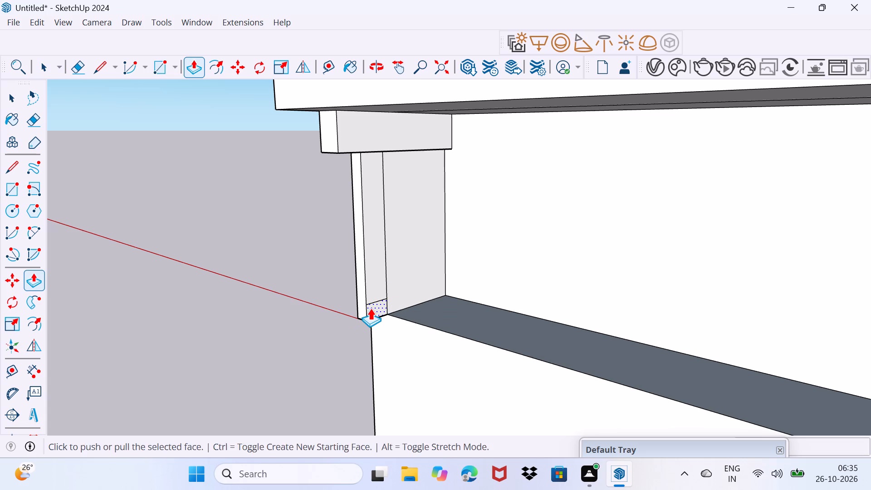
left_click(370, 308)
scroll(438, 328, "down", 13)
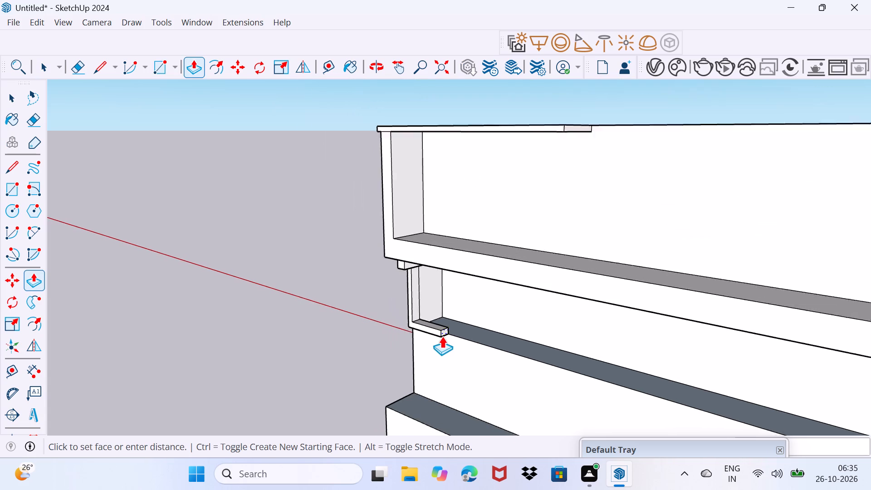
scroll(442, 336, "down", 1)
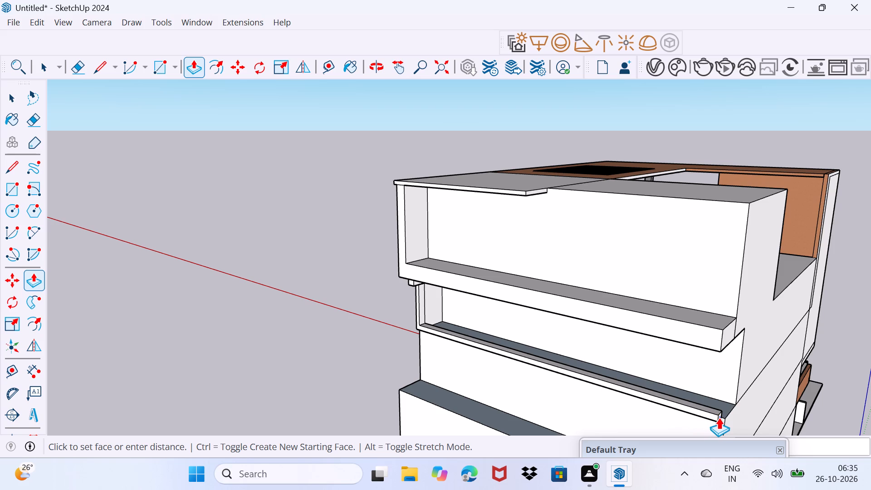
middle_click_drag(721, 421, 720, 419)
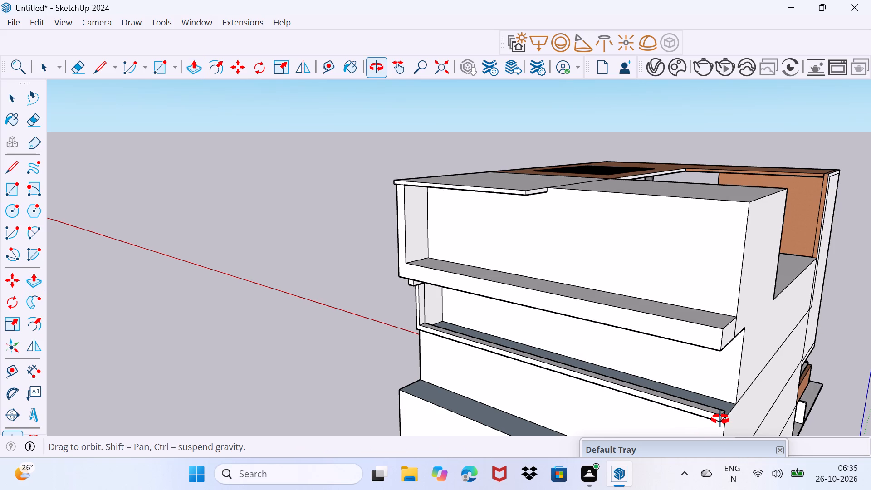
middle_click_drag(720, 419, 649, 340)
left_click(651, 348)
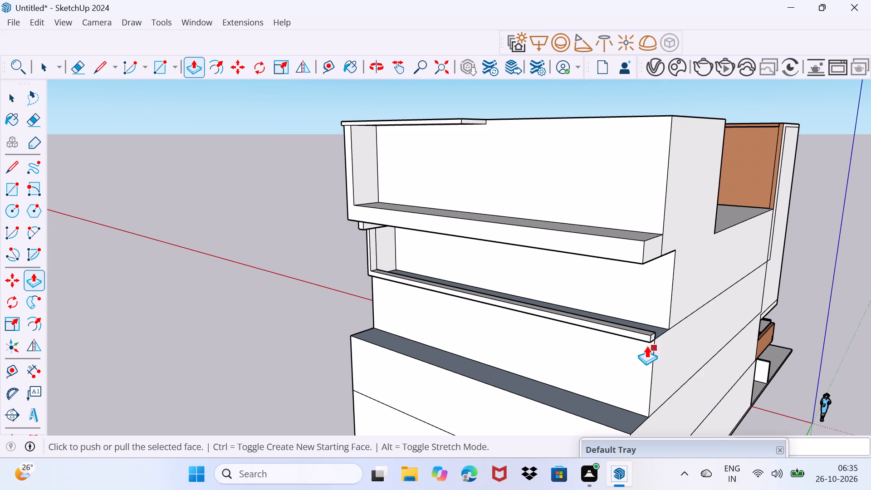
Pull the long inner face of the new edge bar back to the recessed wall, covering the shelf as a slab.
scroll(624, 327, "up", 1)
middle_click_drag(584, 314, 410, 314)
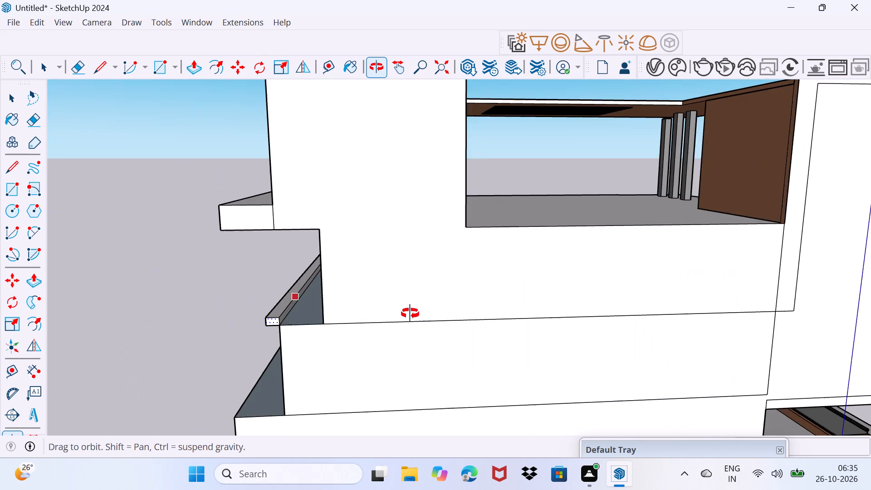
middle_click_drag(410, 314, 410, 313)
scroll(282, 323, "up", 7)
key("space")
left_click(282, 317)
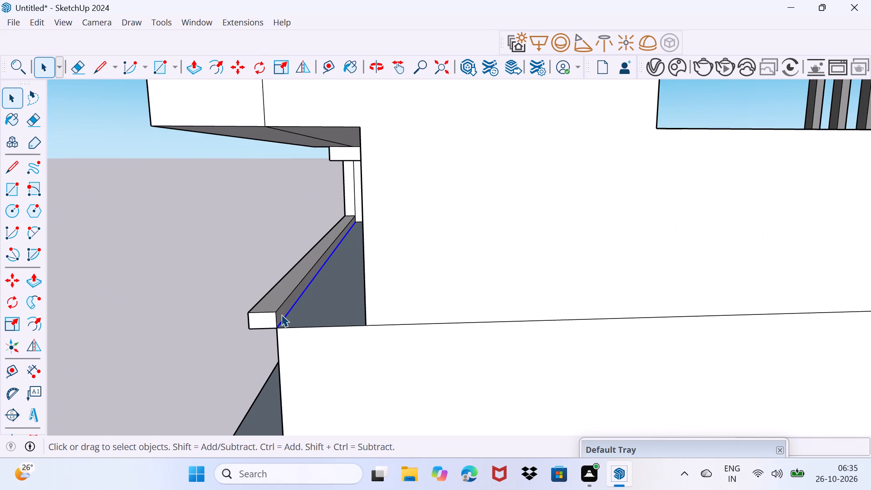
left_click(281, 314)
key("p")
left_click(281, 314)
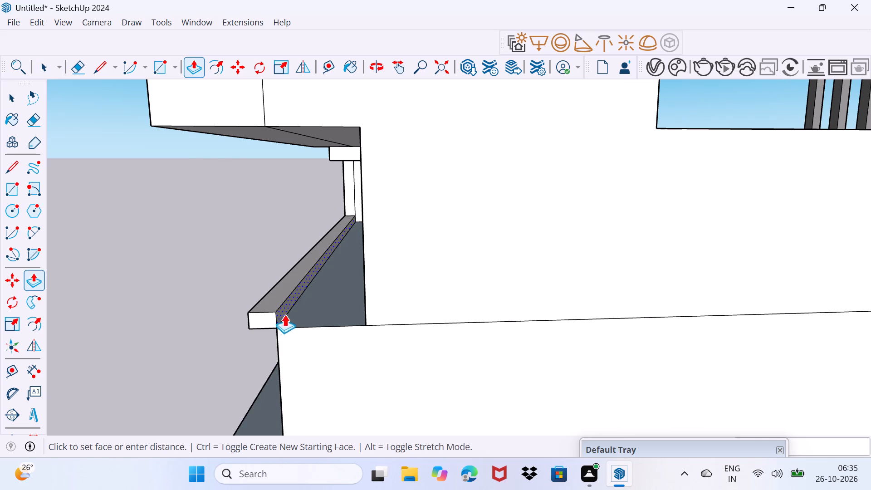
left_click(362, 322)
key("space")
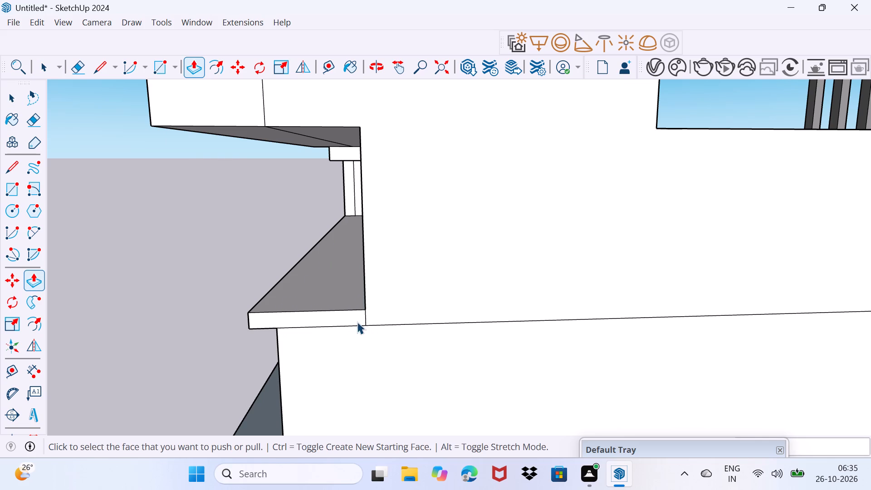
left_click_drag(298, 311, 323, 275)
Pull the L-shaped outer face of the vertical strip and slab edge out toward the corner block's outer face.
middle_click_drag(298, 284, 459, 287)
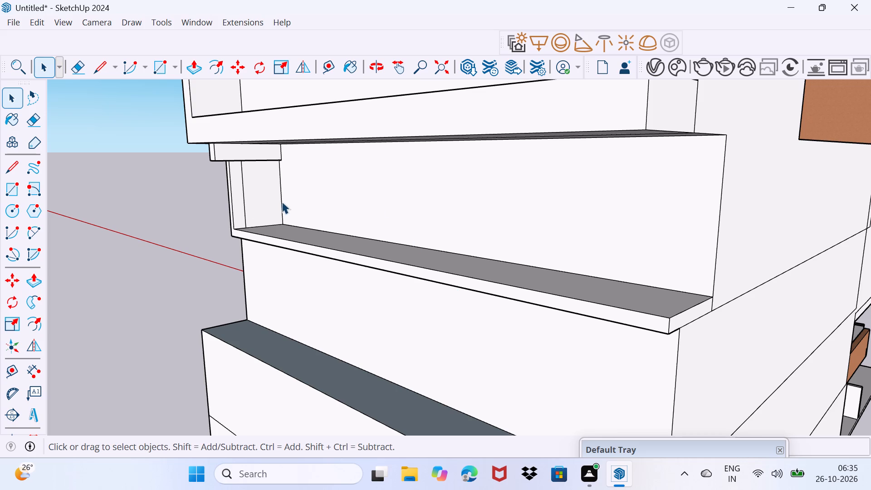
scroll(208, 186, "up", 1)
middle_click_drag(208, 187, 380, 188)
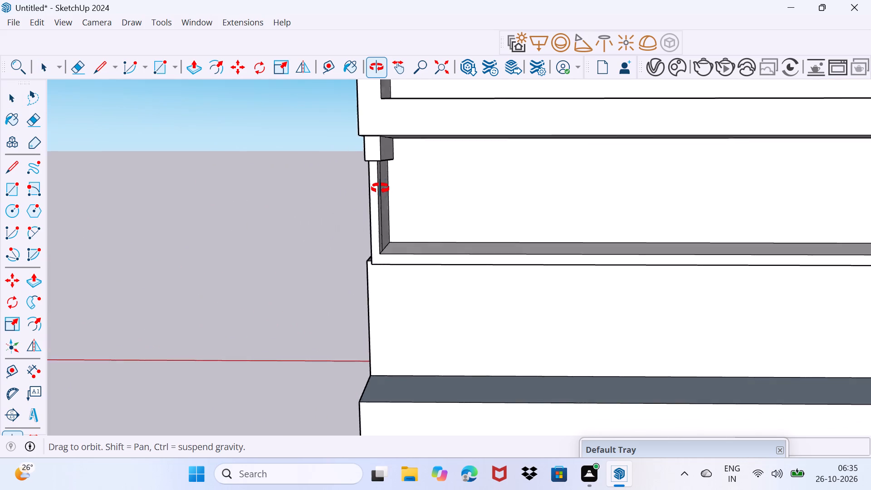
middle_click_drag(380, 188, 489, 199)
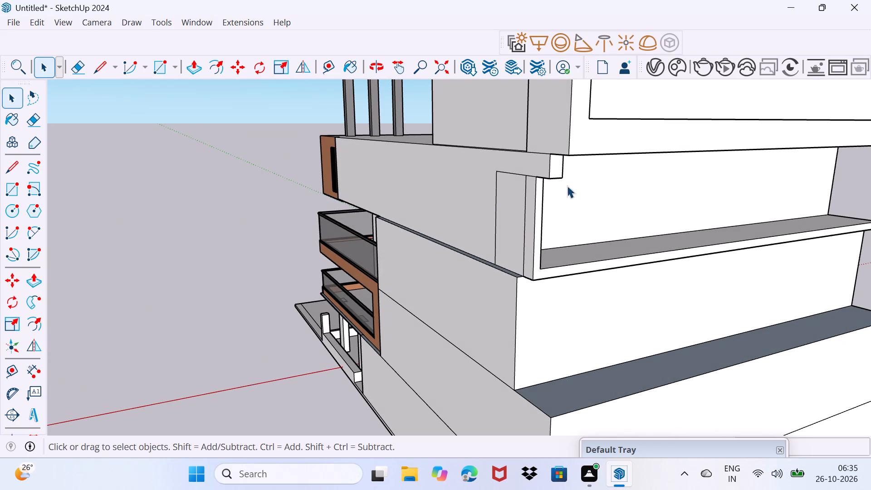
left_click(556, 165)
left_click(539, 226)
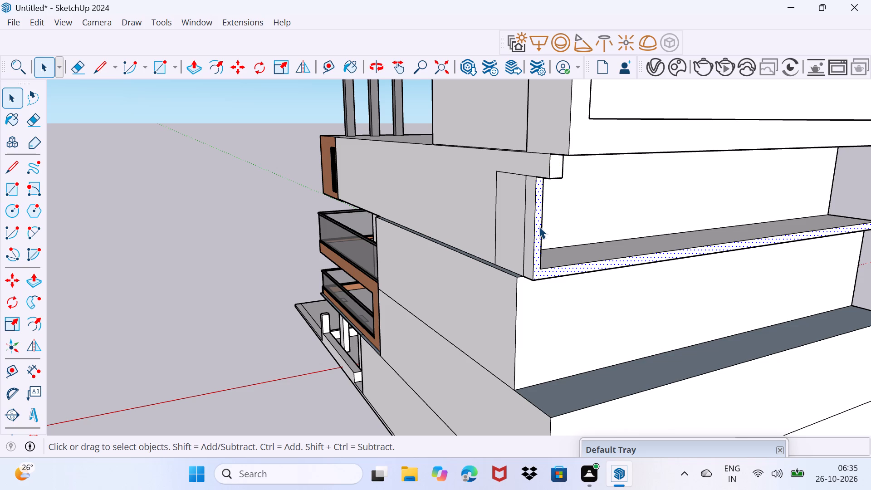
key("p")
left_click(539, 226)
left_click(554, 166)
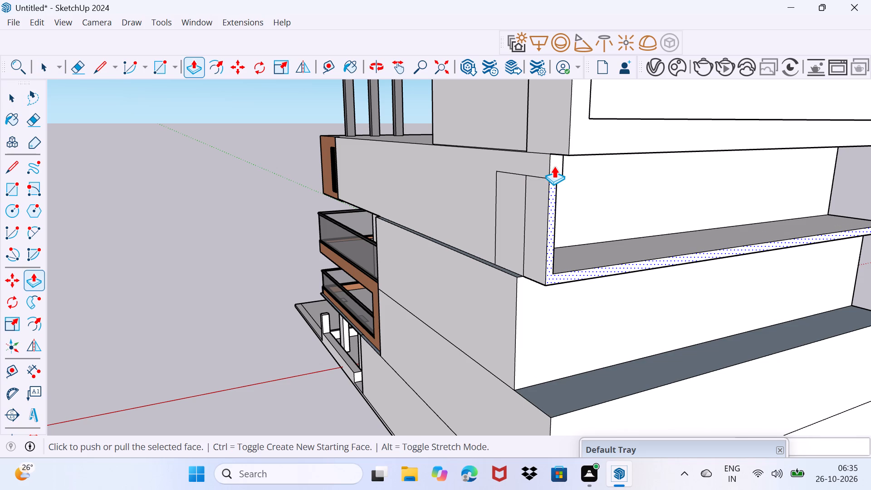
key("space")
Erase the two leftover vertical edges on the front wall face beside the projecting strip.
scroll(502, 285, "up", 3)
scroll(542, 250, "up", 2)
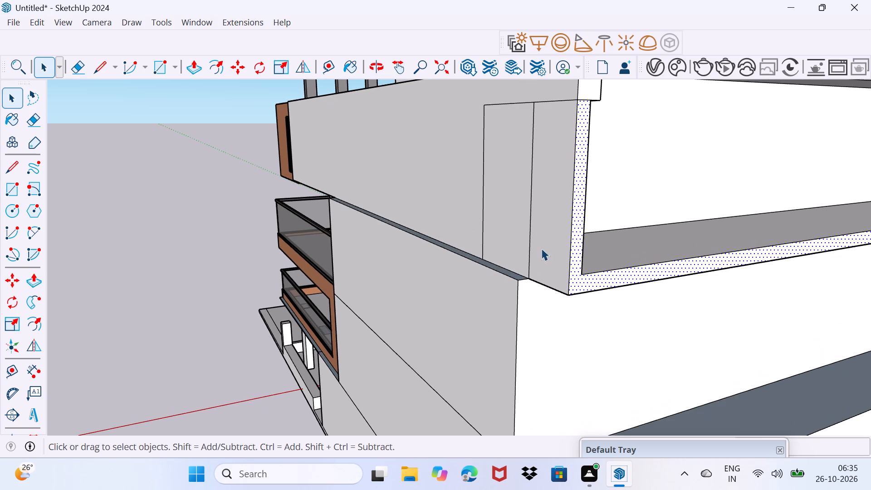
key("e")
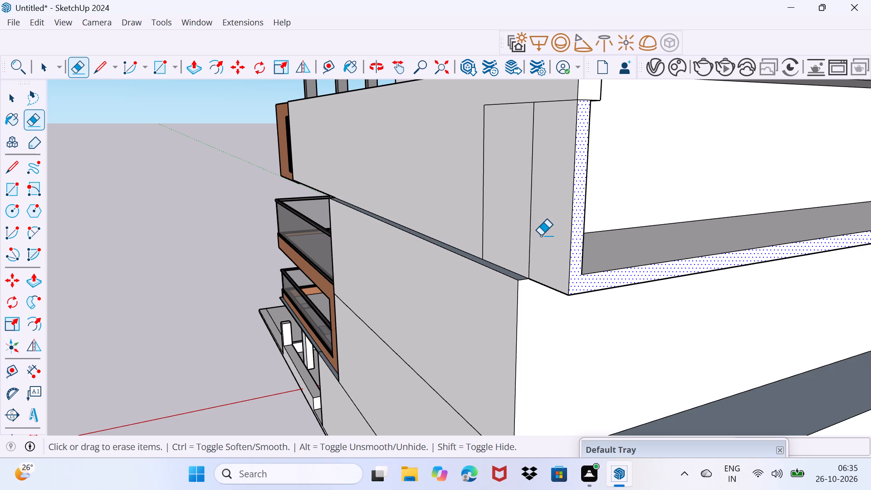
left_click(530, 225)
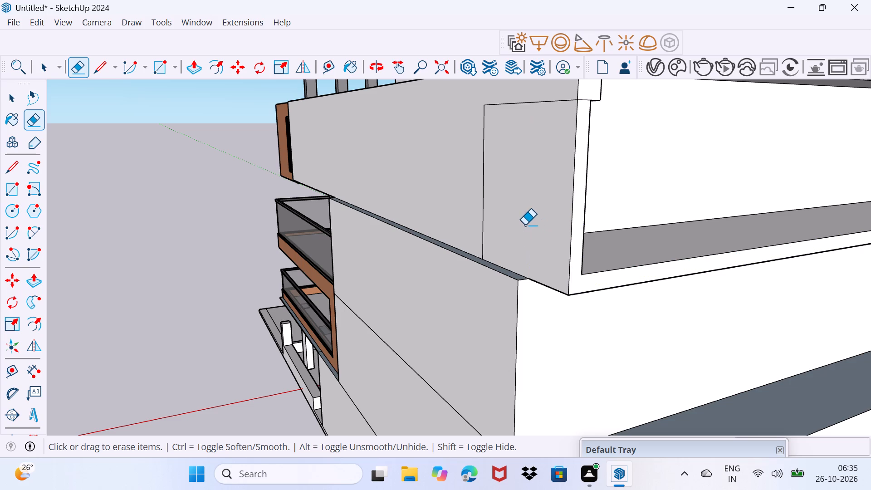
left_click(480, 211)
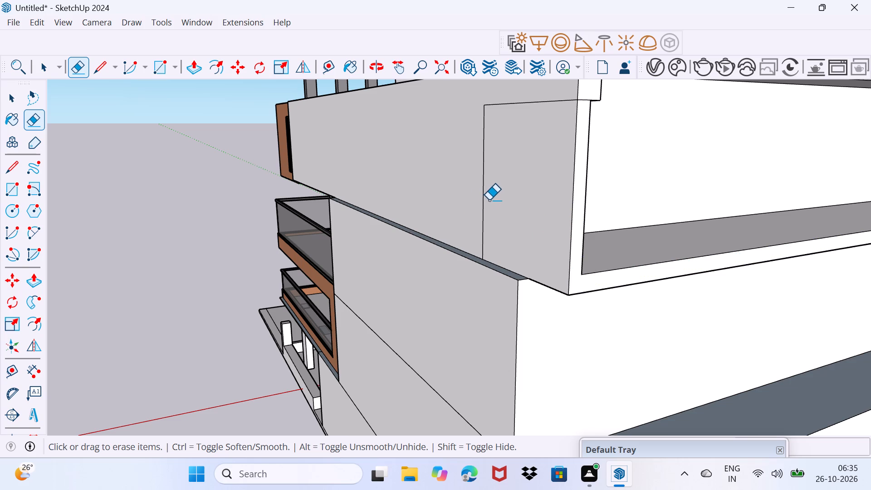
left_click(484, 198)
middle_click_drag(551, 176, 542, 176)
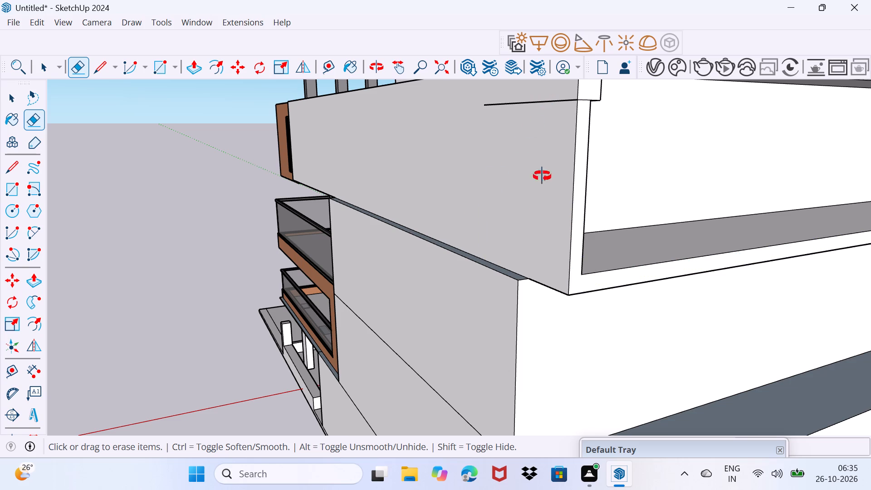
middle_click_drag(542, 176, 570, 198)
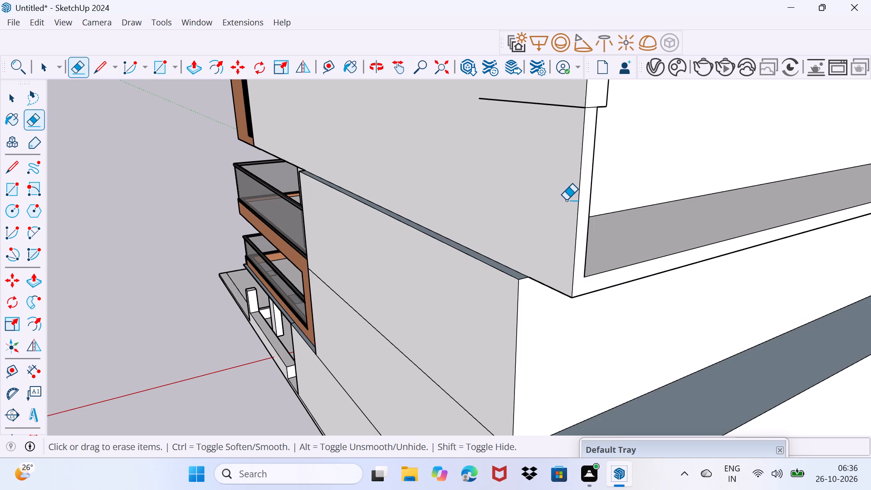
Draw a short line across the base of the vertical strip, separating its outer face from the slab edge.
scroll(562, 202, "down", 2)
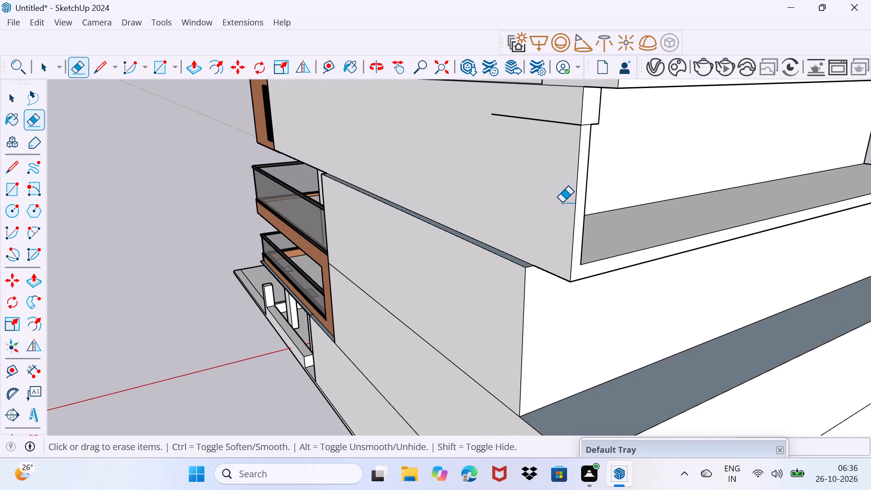
middle_click_drag(579, 202, 555, 200)
key("l")
left_click(587, 267)
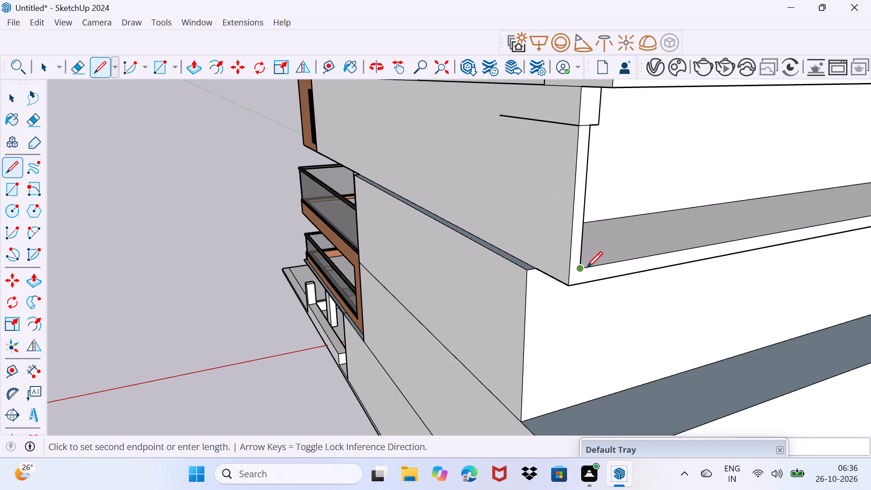
left_click(568, 273)
key("space")
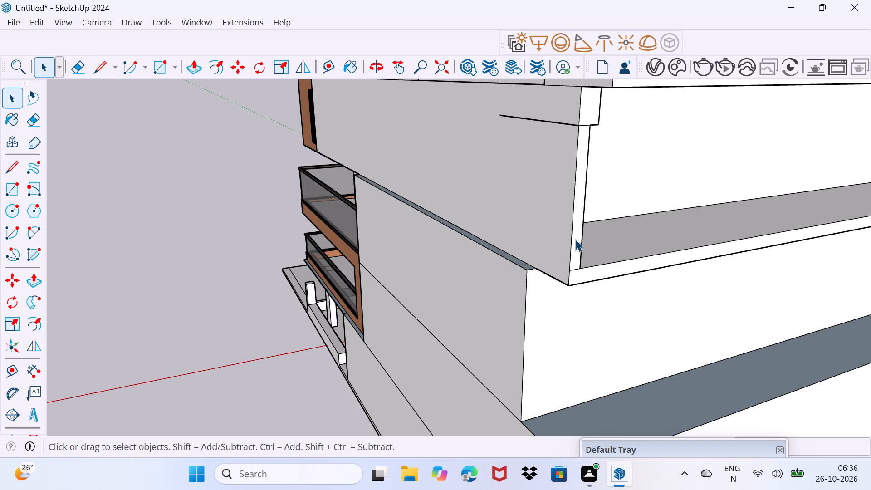
Push the vertical strip's outer face under the corner block back to about the corner line of the wall below.
left_click(575, 239)
key("p")
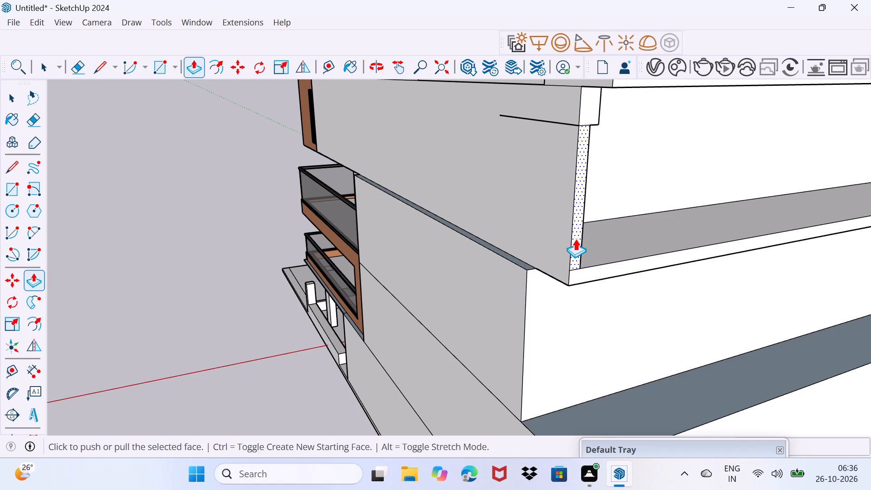
left_click(575, 239)
left_click_drag(533, 216, 525, 212)
left_click_drag(547, 221, 537, 218)
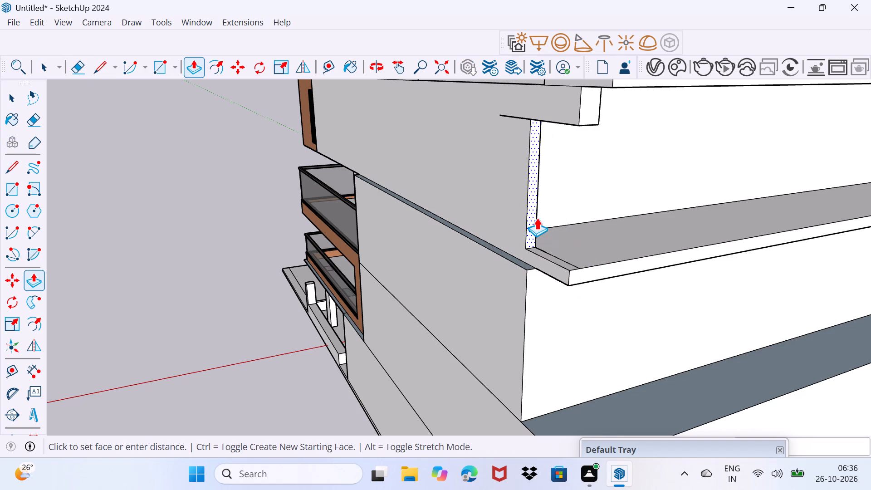
left_click_drag(537, 218, 535, 217)
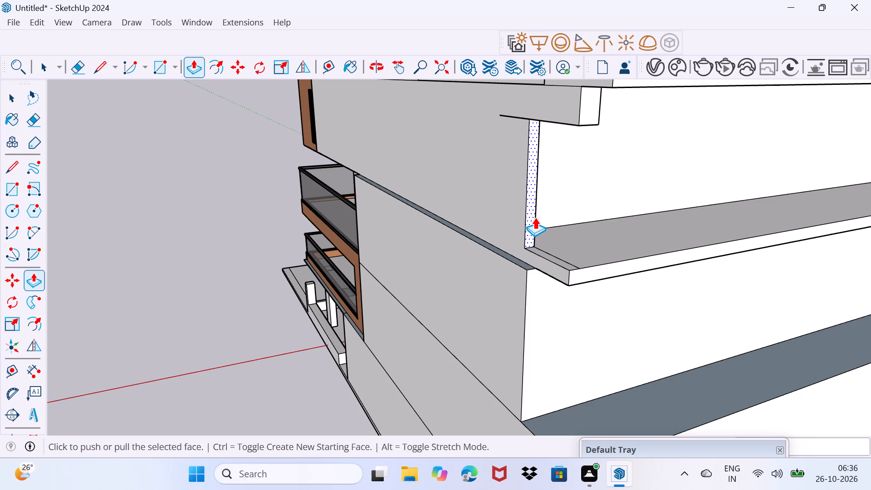
left_click(535, 217)
key("space")
Inspect the set-back strip, projecting slab and side walls, and check the house from the rear corner round to the front.
left_click_drag(550, 274, 593, 216)
scroll(587, 273, "up", 2)
left_click_drag(580, 272, 597, 239)
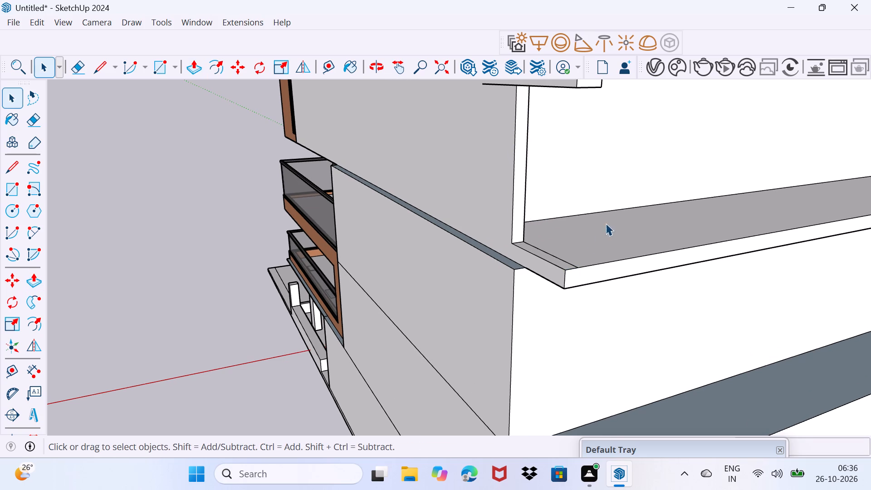
scroll(573, 253, "down", 3)
middle_click_drag(573, 254, 638, 185)
middle_click_drag(581, 199, 585, 257)
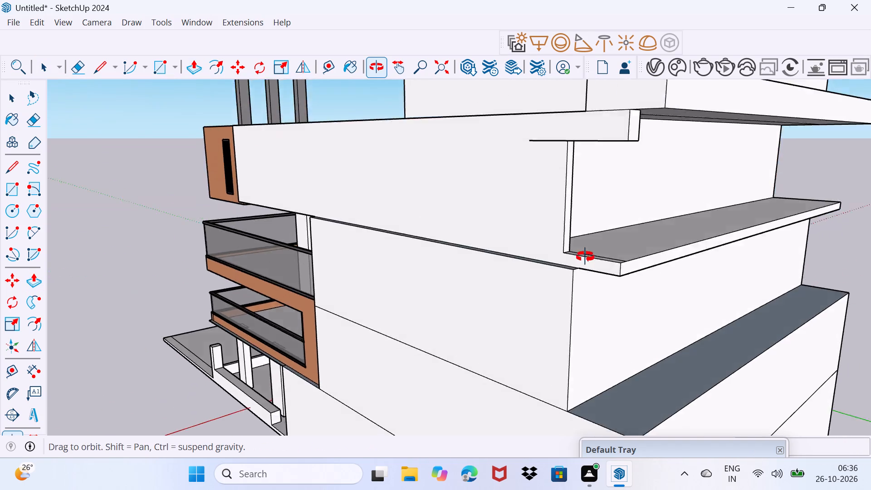
middle_click_drag(585, 257, 594, 250)
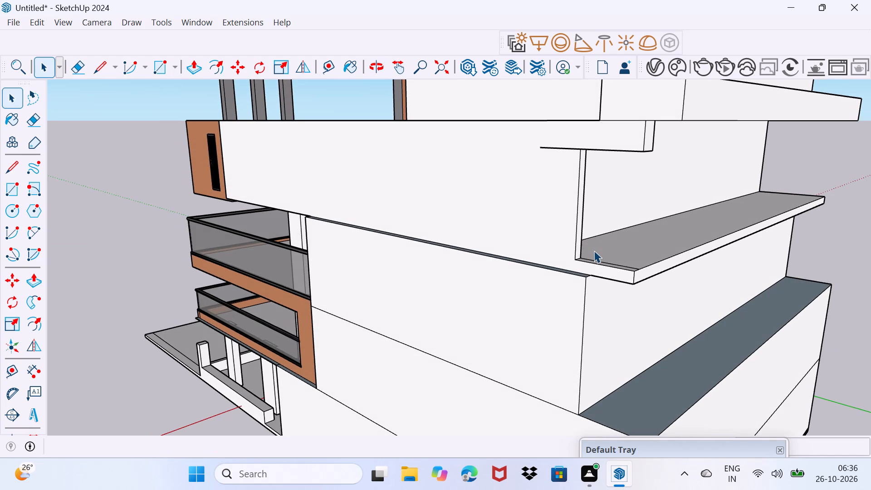
middle_click_drag(621, 268, 613, 269)
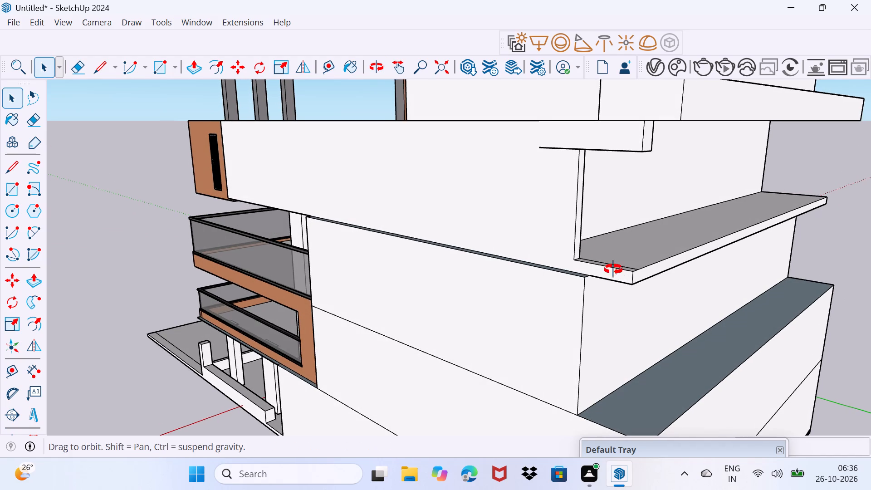
middle_click_drag(613, 269, 600, 274)
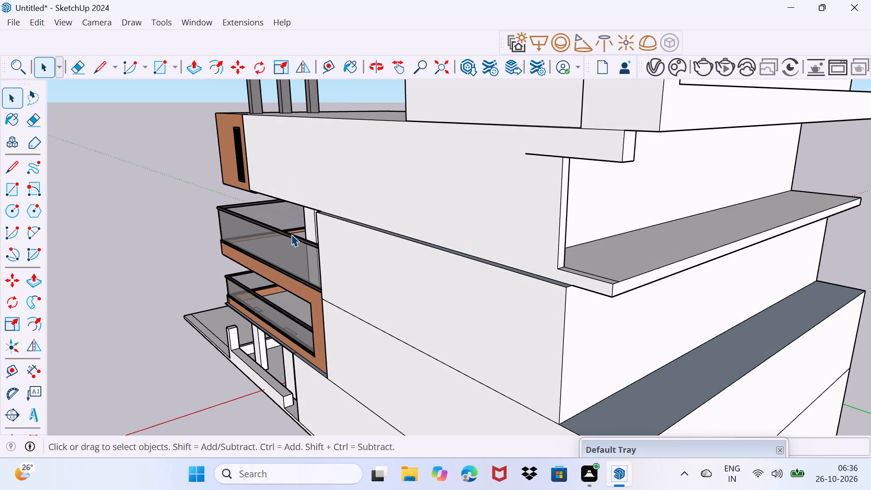
scroll(296, 238, "down", 3)
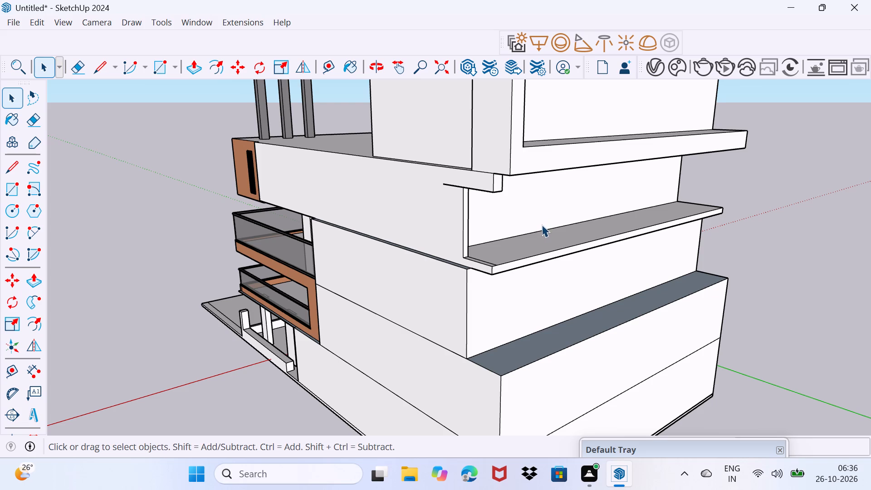
scroll(540, 226, "down", 2)
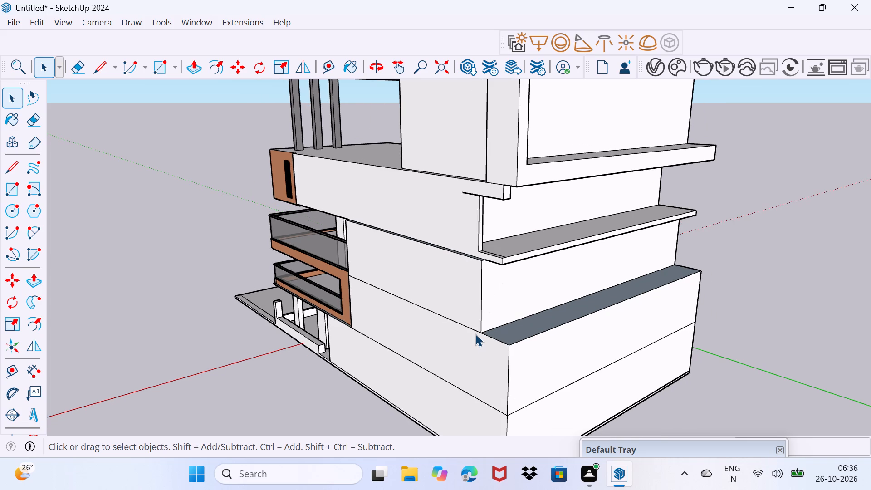
middle_click_drag(534, 404, 519, 405)
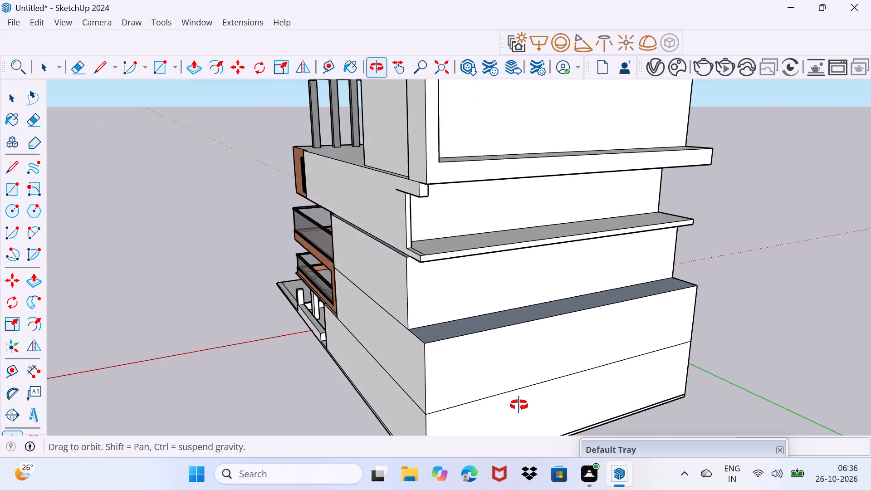
middle_click_drag(519, 405, 848, 365)
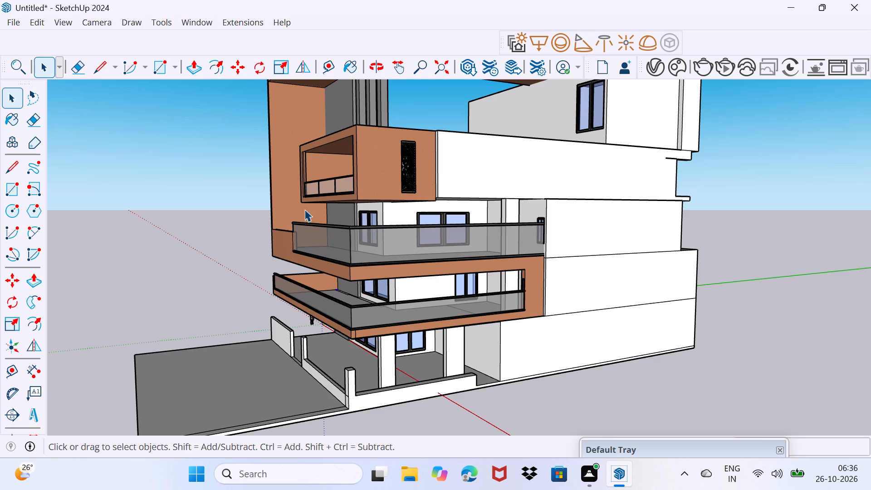
Search 3D Warehouse for railing, check the models, catalogs and collections results, and close it.
left_click(201, 23)
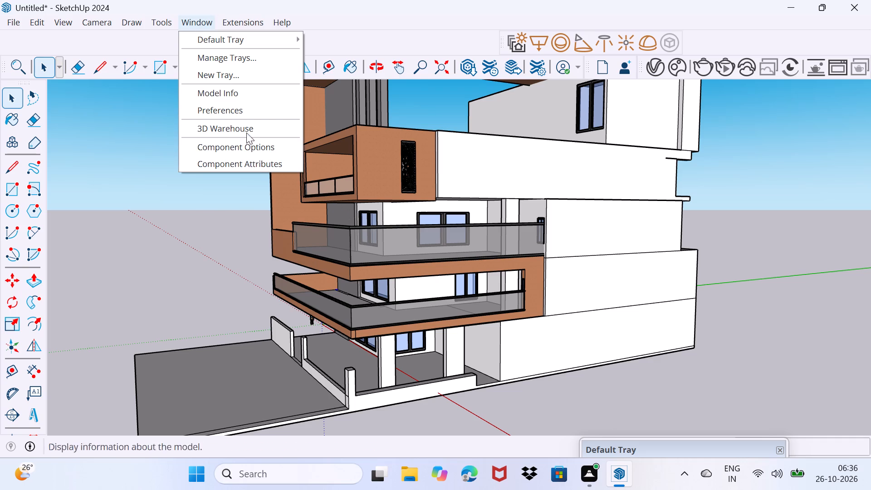
left_click(245, 122)
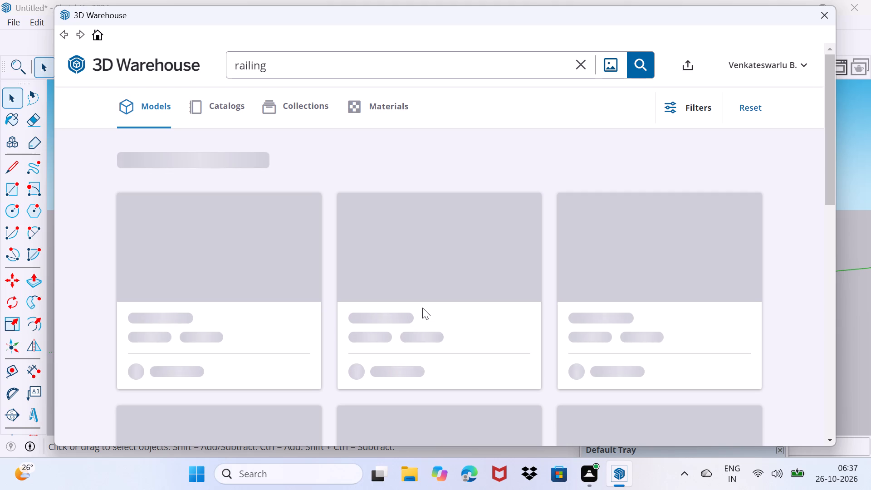
scroll(431, 315, "down", 3)
scroll(431, 315, "up", 7)
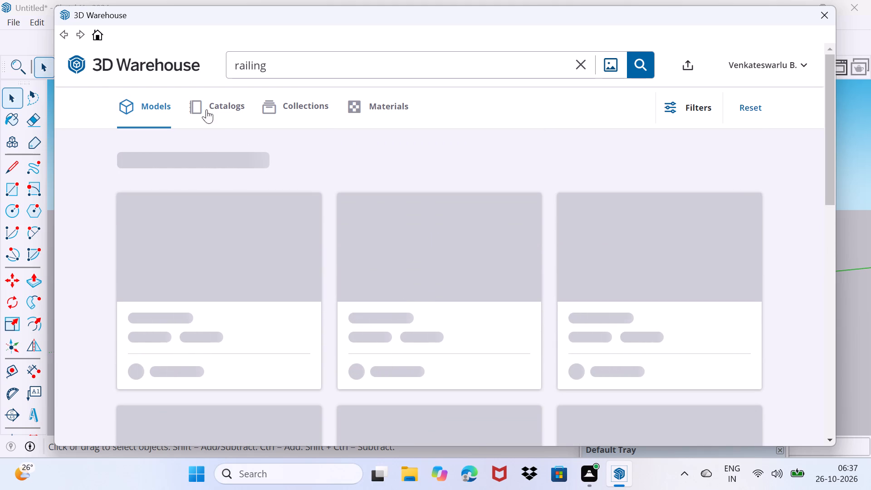
left_click(203, 106)
left_click(279, 106)
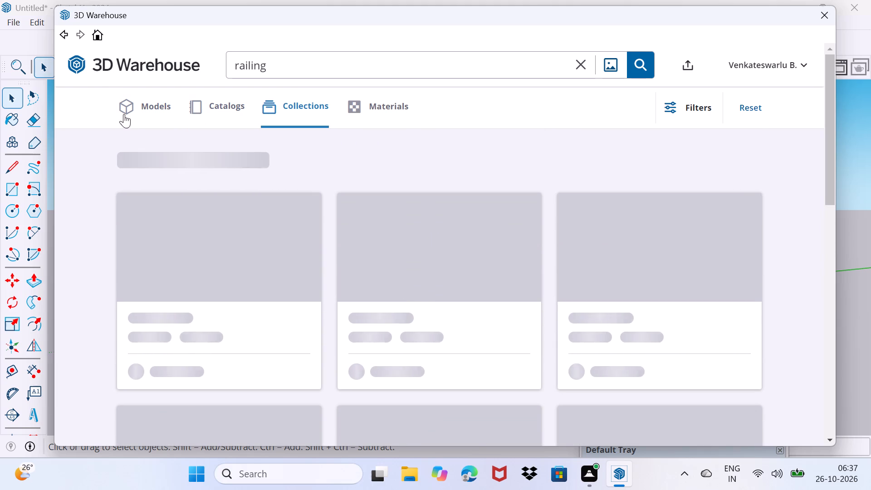
left_click(132, 110)
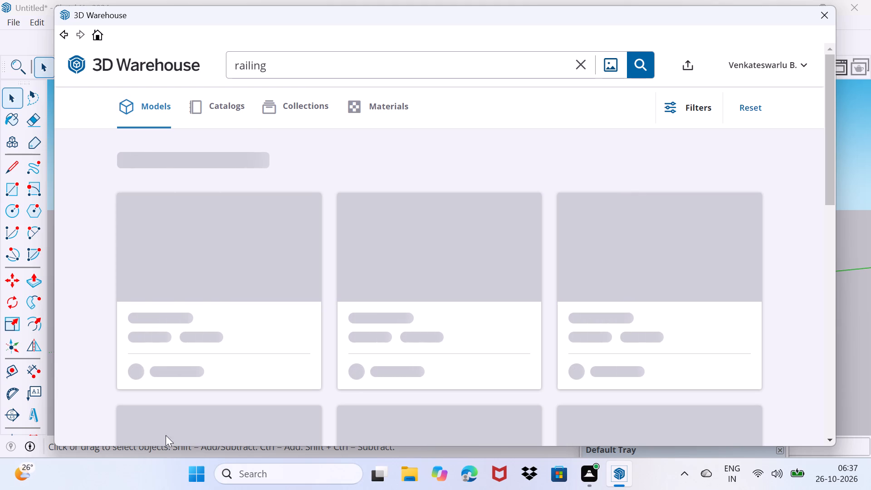
scroll(264, 285, "down", 3)
scroll(262, 286, "up", 4)
left_click(632, 63)
scroll(601, 220, "down", 2)
scroll(601, 220, "up", 2)
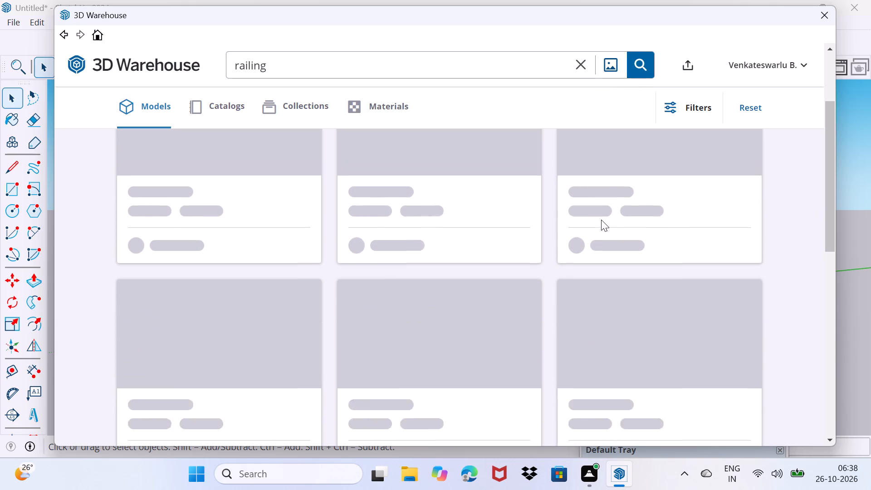
scroll(601, 241, "up", 3)
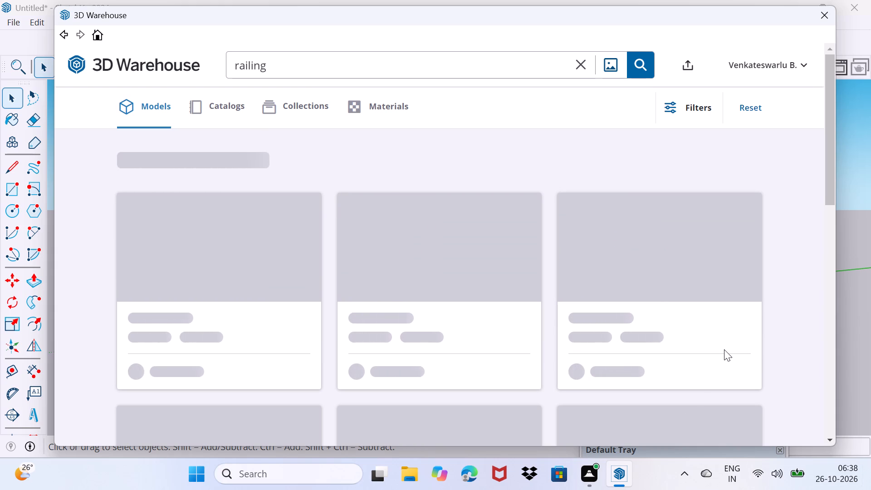
scroll(707, 489, "down", 4)
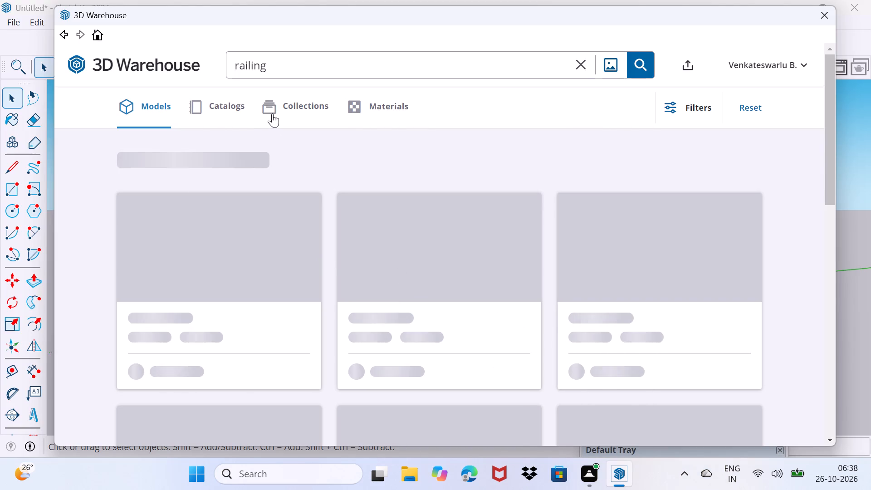
left_click(272, 113)
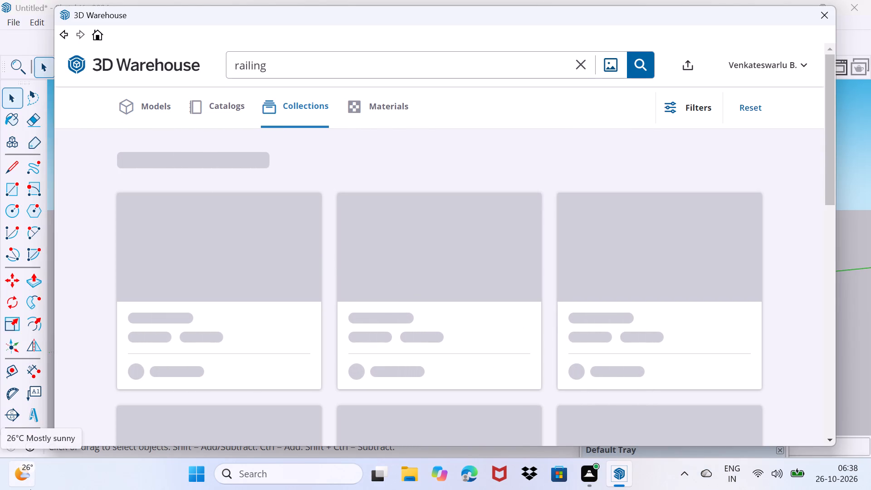
left_click(142, 107)
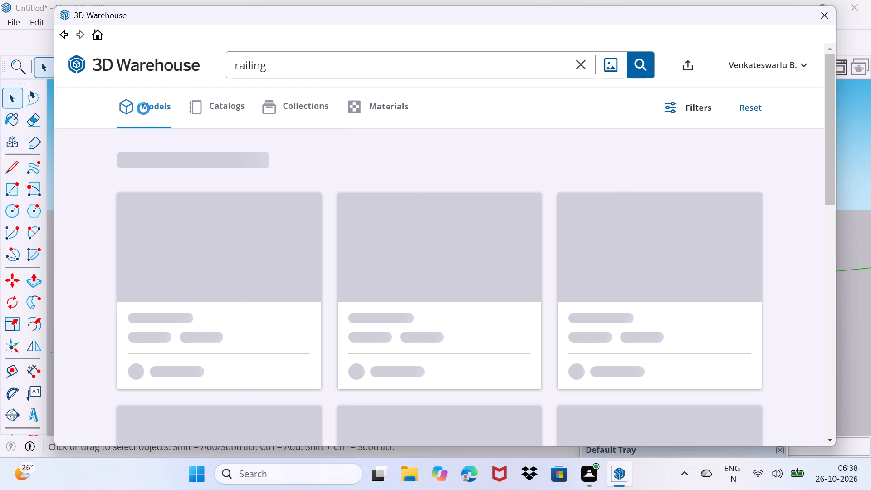
left_click(827, 15)
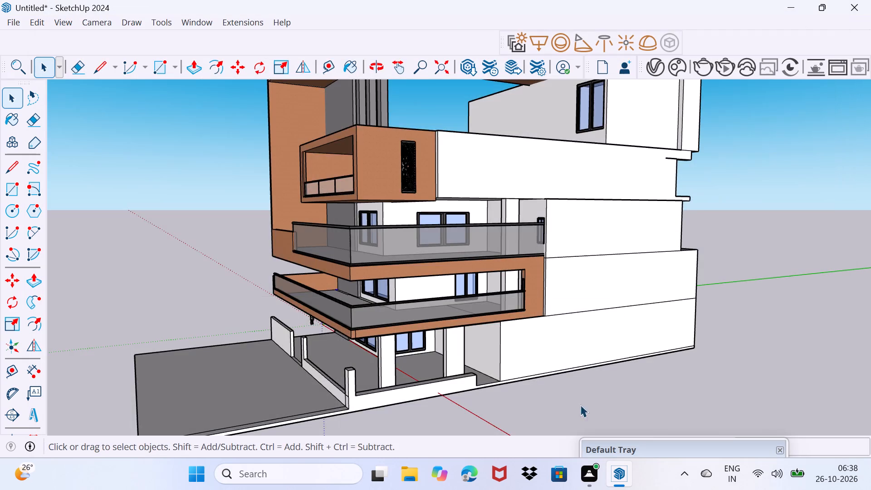
Copy the bottom edge of the ground-floor side opening 8" inward across the floor, between the house wall and the front wall.
scroll(354, 399, "down", 2)
scroll(346, 336, "down", 2)
middle_click_drag(308, 355, 335, 360)
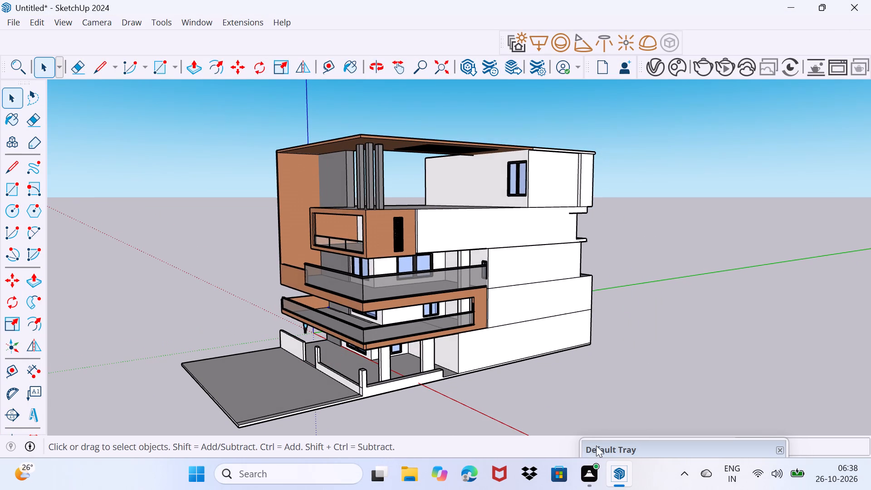
middle_click_drag(343, 384, 680, 372)
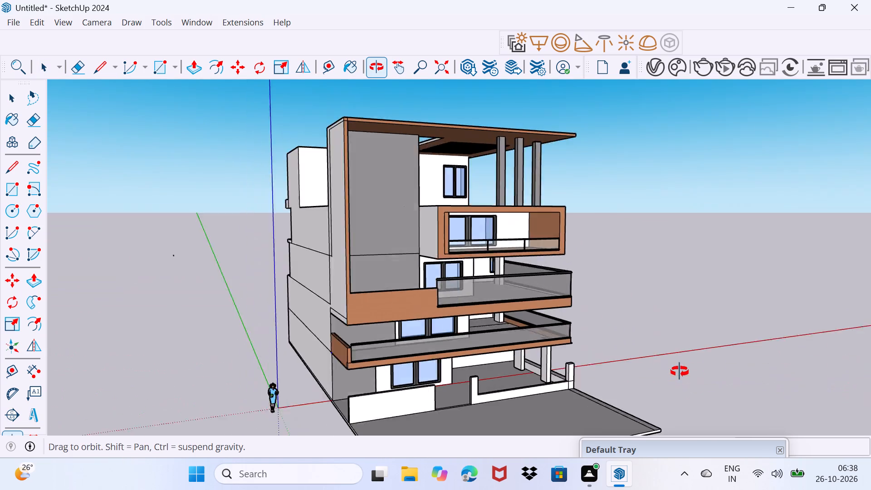
middle_click_drag(680, 372, 755, 350)
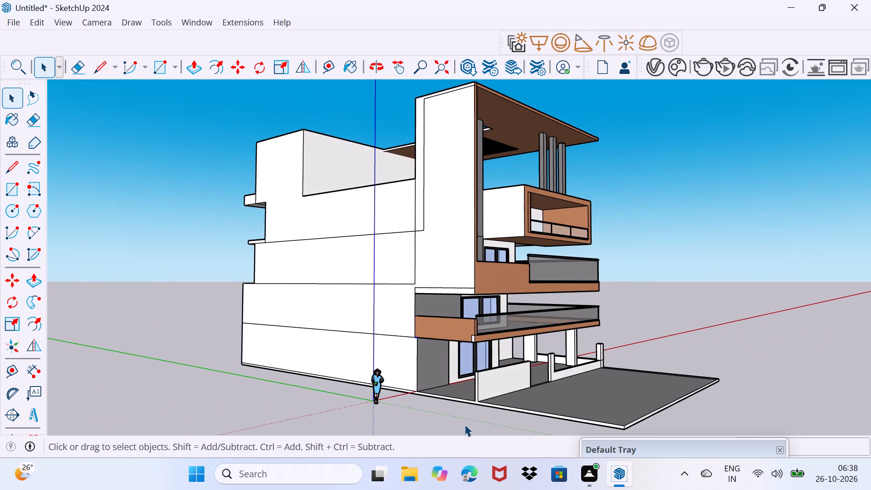
scroll(465, 424, "up", 2)
scroll(426, 355, "up", 4)
middle_click_drag(503, 371, 455, 397)
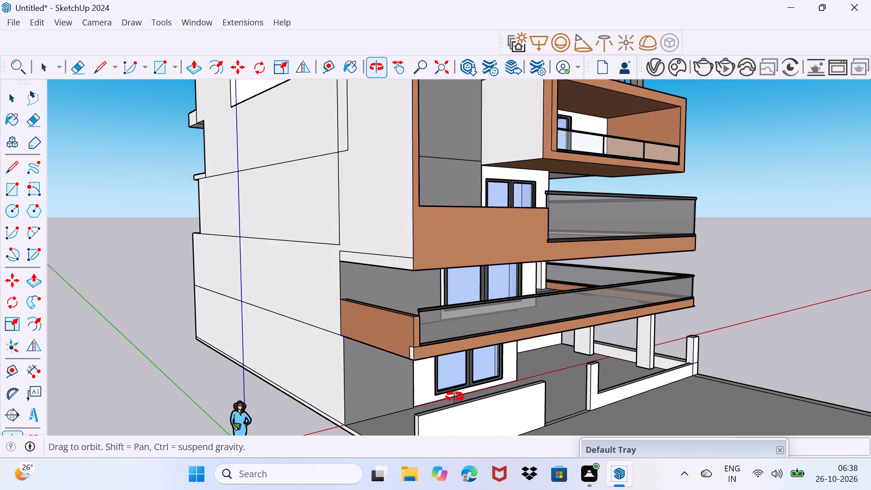
middle_click_drag(455, 397, 392, 265)
scroll(338, 286, "up", 2)
middle_click_drag(337, 287, 352, 305)
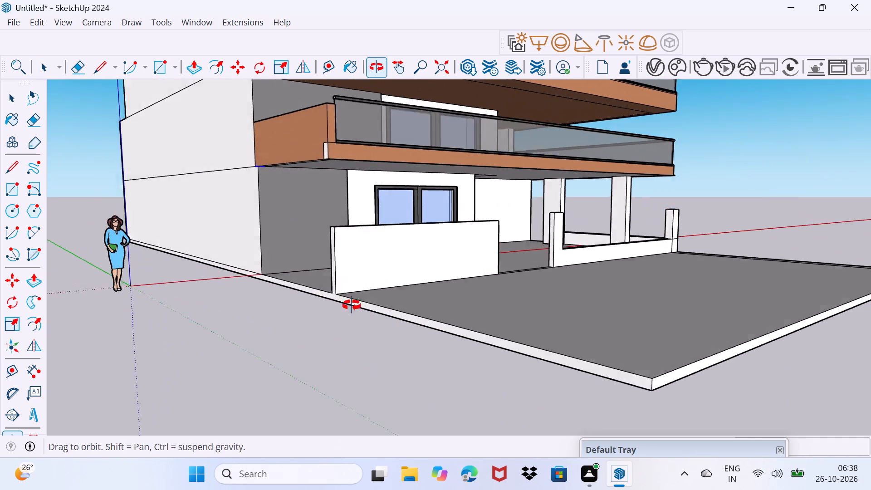
middle_click_drag(352, 305, 363, 318)
scroll(359, 318, "up", 7)
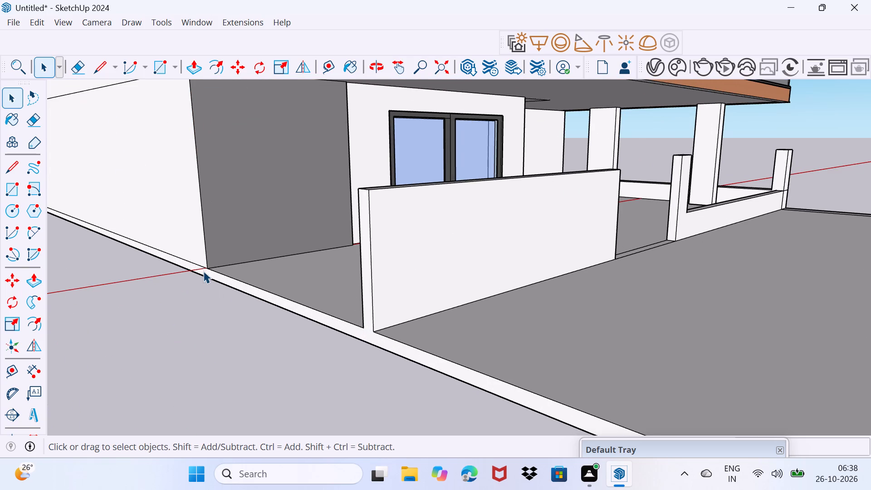
left_click(210, 269)
middle_click_drag(205, 273, 223, 289)
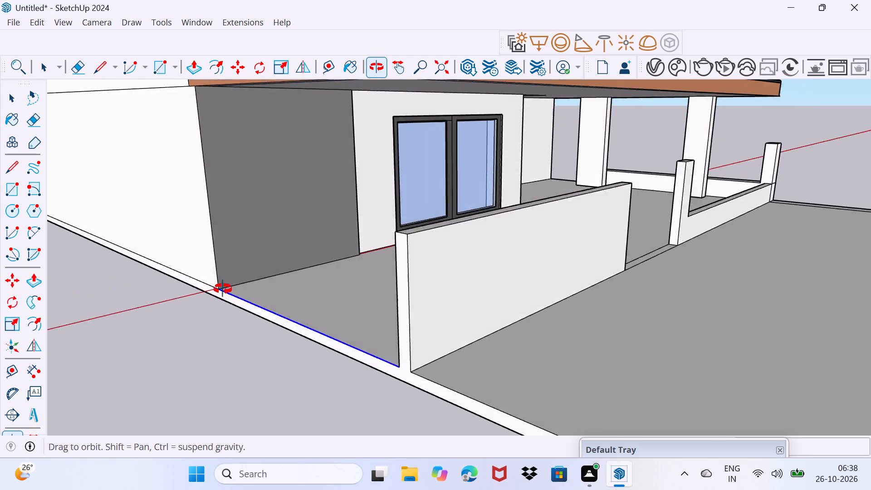
middle_click_drag(223, 289, 277, 290)
key("m")
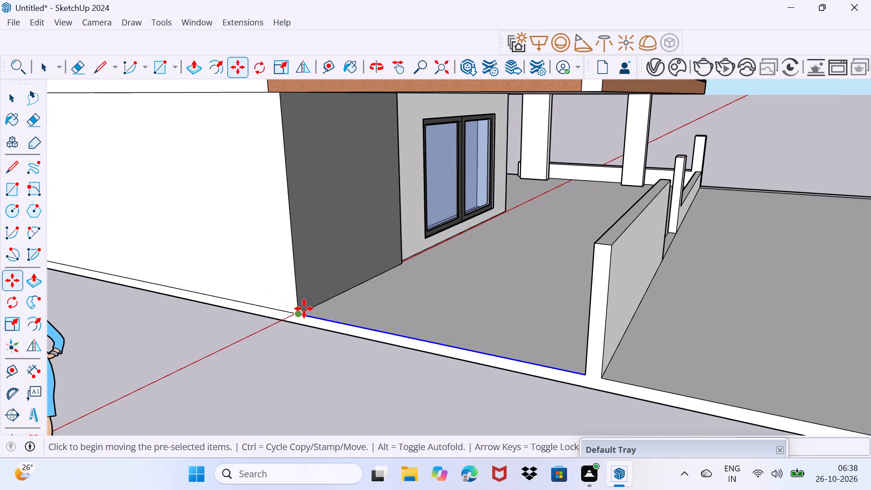
left_click(303, 309)
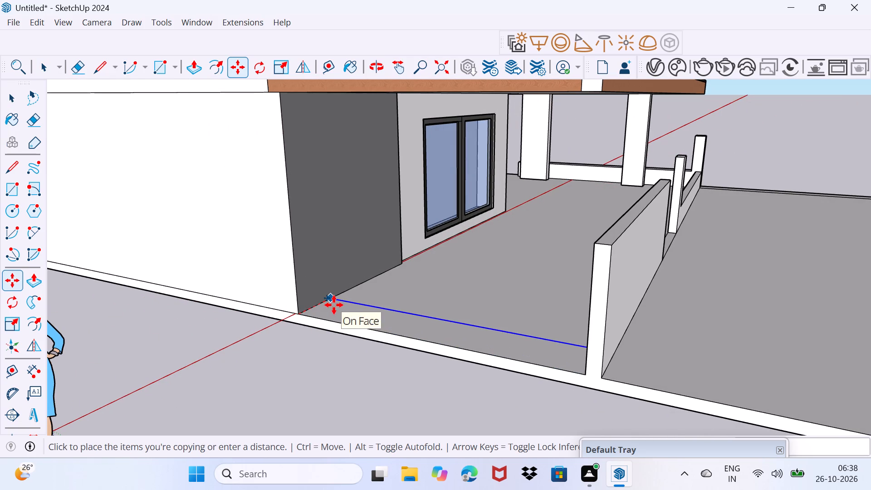
type("8\"")
key("Return")
key("space")
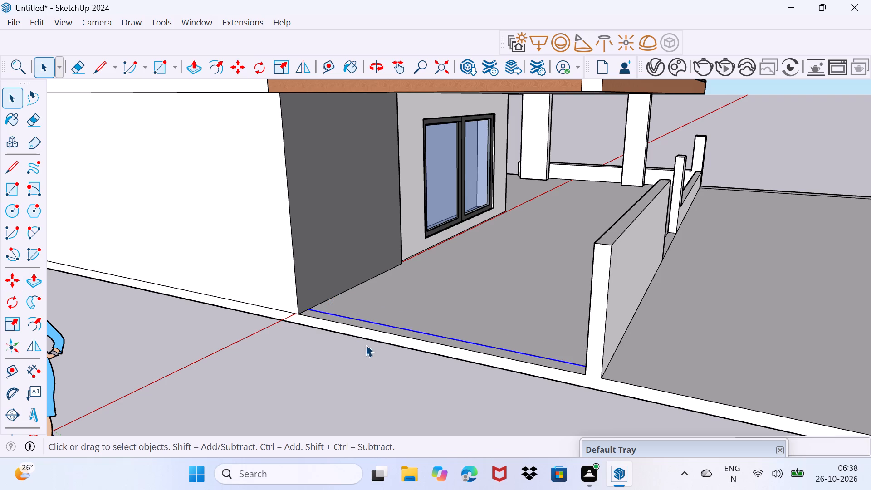
Pull the narrow floor strip along the side opening up to the top of the low front wall.
scroll(473, 347, "up", 3)
left_click_drag(494, 335, 499, 325)
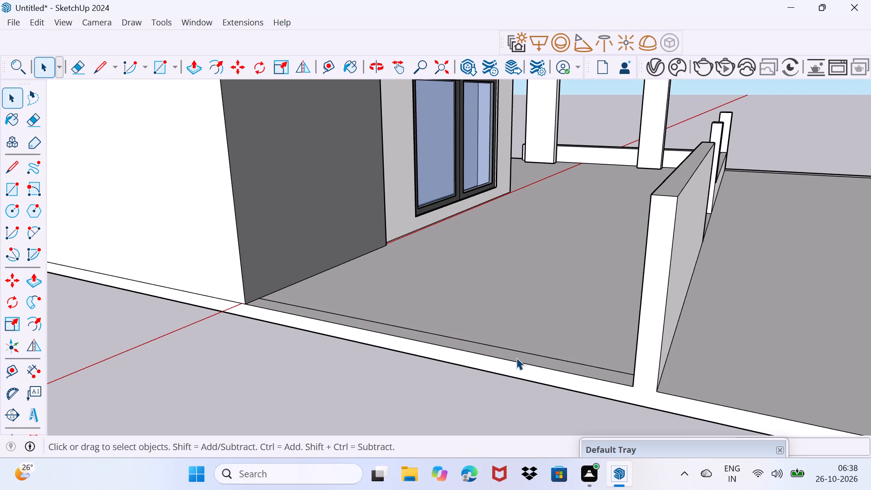
left_click(517, 358)
key("p")
left_click(517, 358)
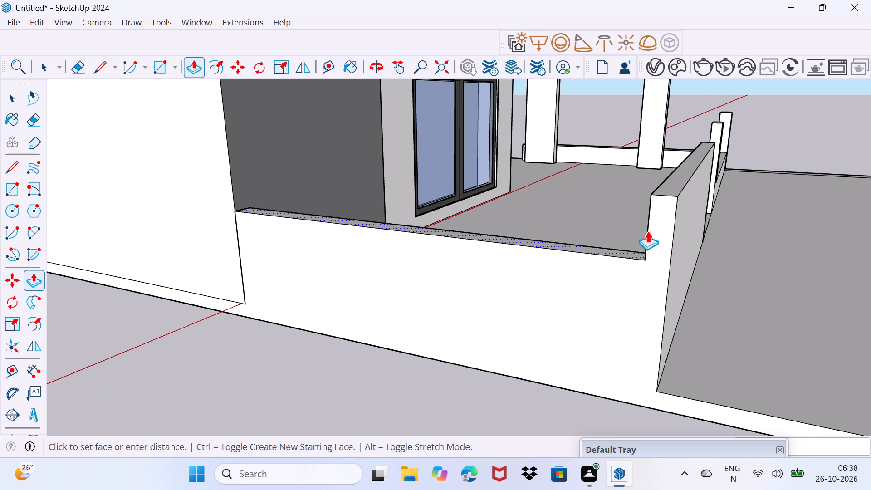
left_click(667, 189)
key("space")
left_click_drag(655, 228, 668, 184)
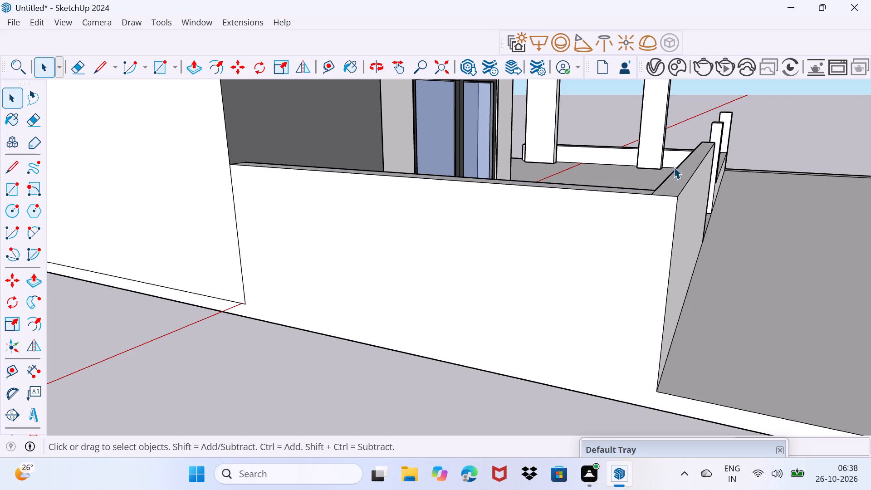
Pull the thin end face of the dark grey wall sideways to extend that wall toward the ground-floor window.
middle_click_drag(678, 181, 428, 228)
scroll(428, 228, "down", 10)
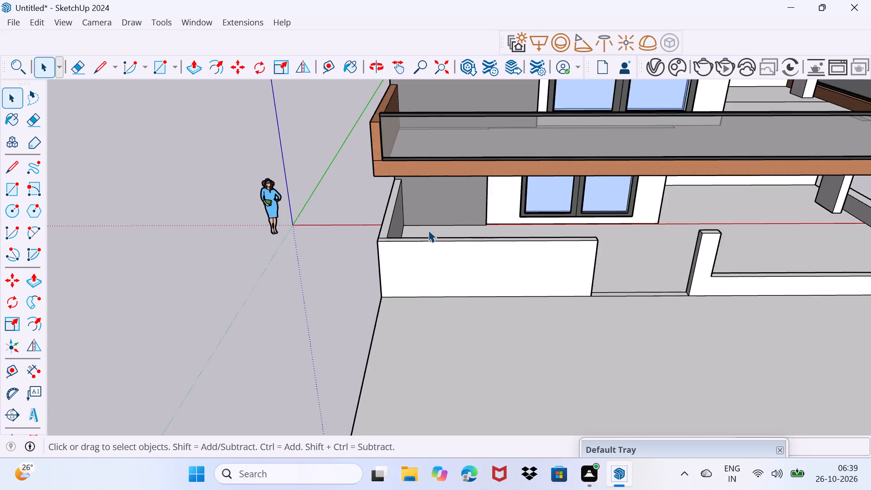
scroll(428, 230, "down", 2)
middle_click_drag(533, 290, 552, 256)
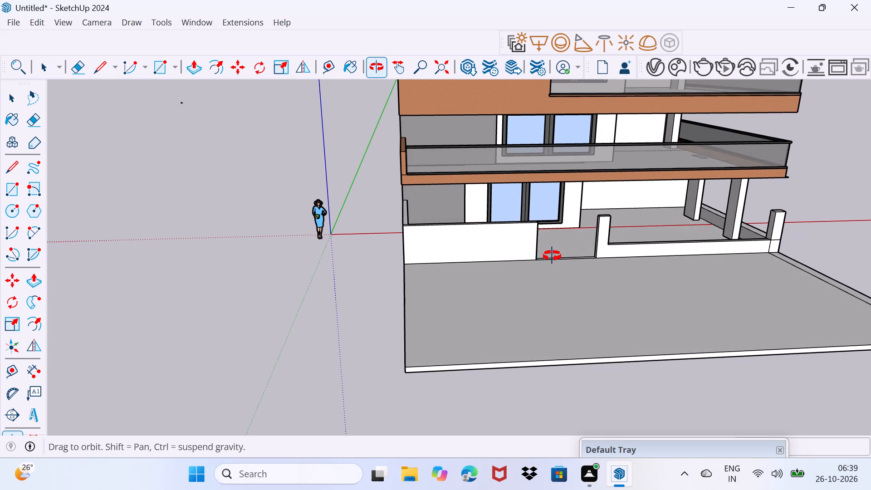
middle_click_drag(552, 256, 552, 248)
scroll(552, 248, "up", 3)
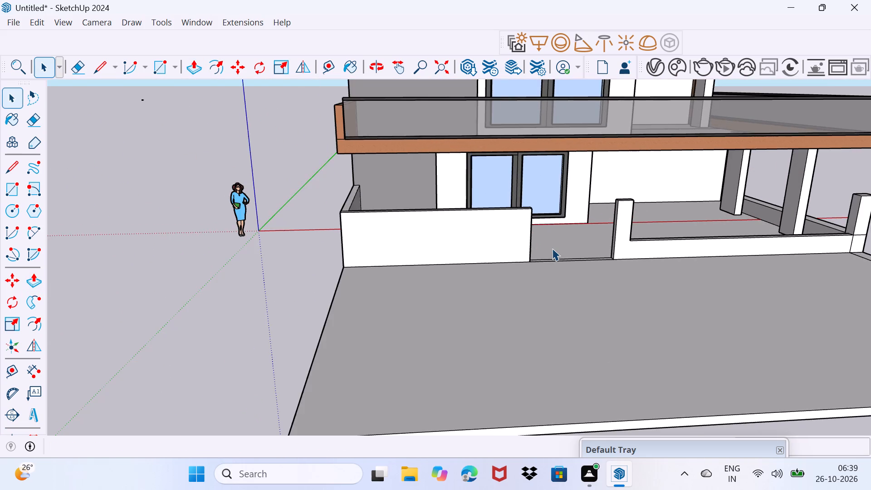
middle_click_drag(552, 248, 369, 233)
scroll(552, 248, "up", 1)
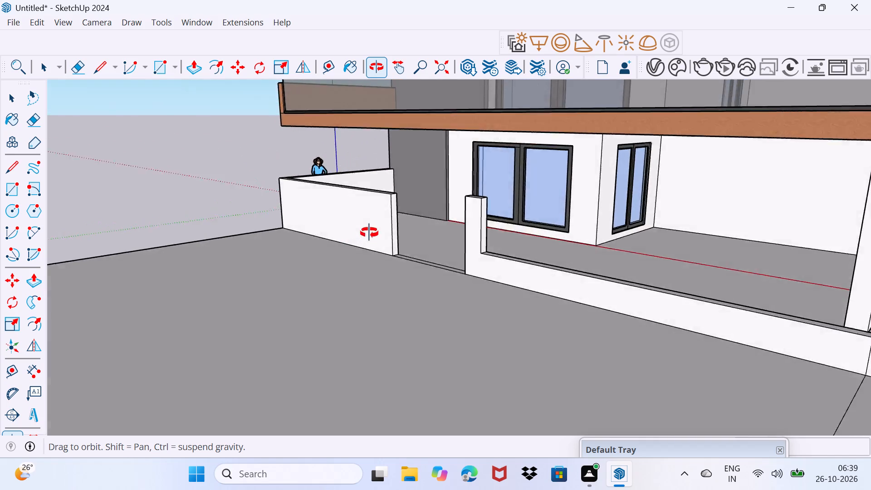
middle_click_drag(369, 233, 392, 253)
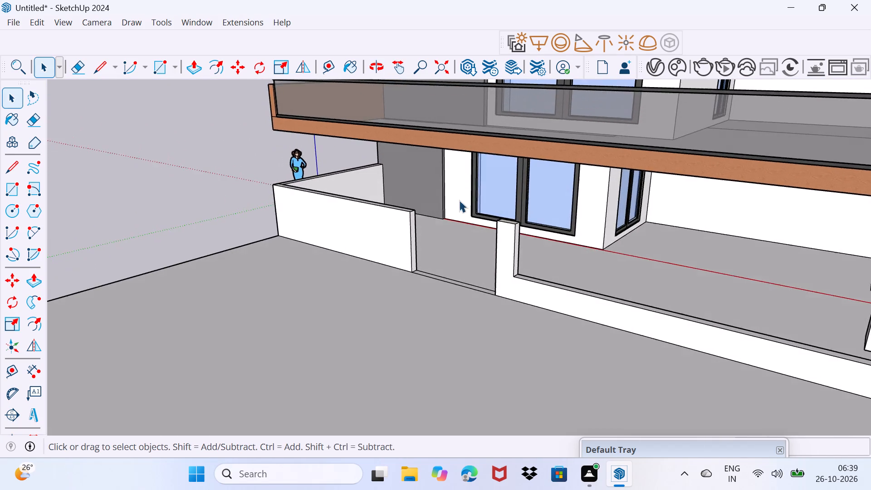
scroll(455, 198, "up", 8)
middle_click_drag(450, 197, 435, 195)
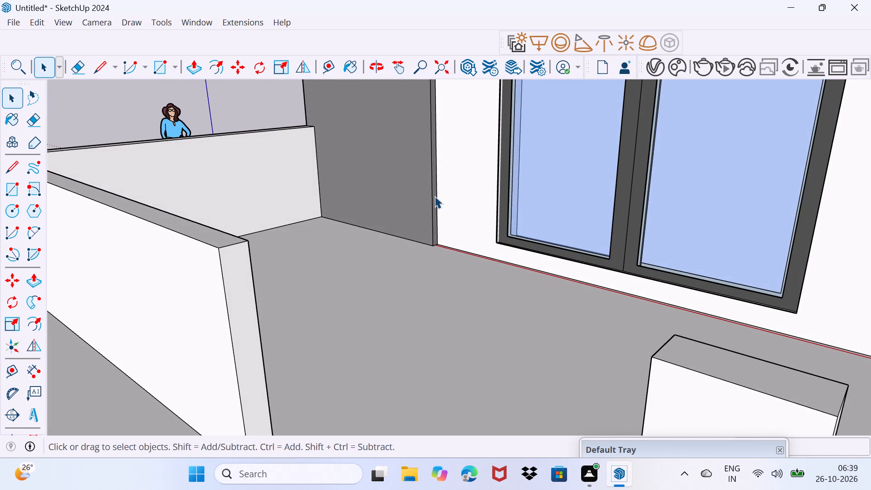
left_click(435, 196)
scroll(435, 196, "up", 5)
left_click_drag(436, 204, 442, 183)
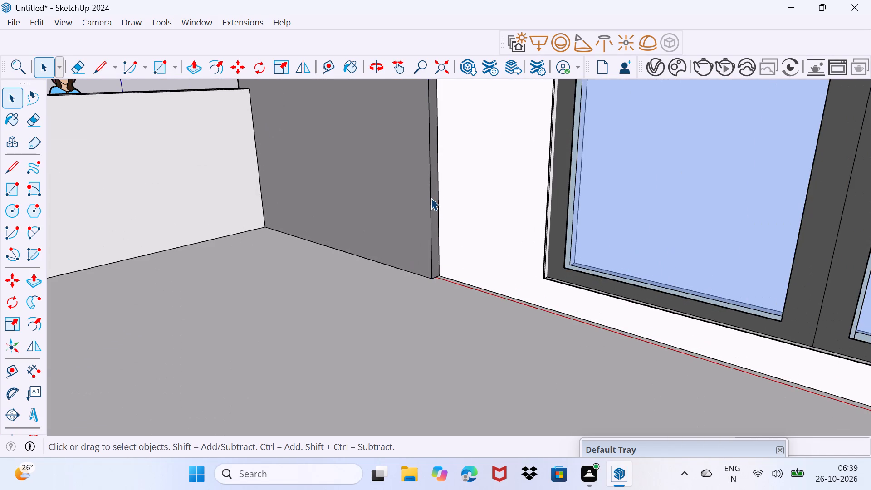
left_click(435, 198)
key("p")
left_click(435, 198)
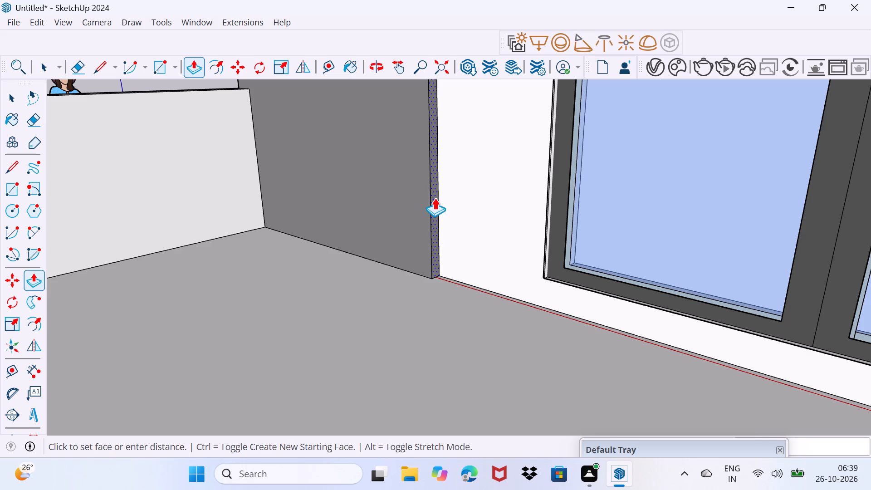
left_click(495, 221)
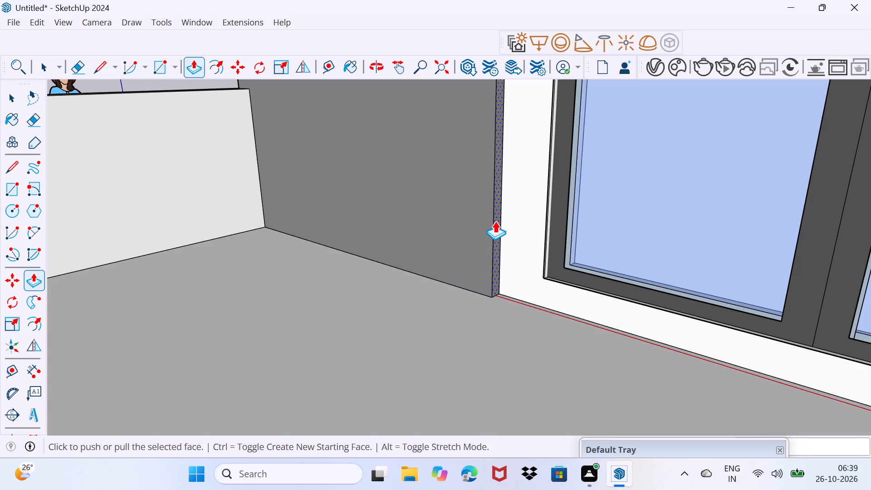
key("space")
left_click_drag(483, 255, 489, 211)
Reopen 3D Warehouse, look through the railing models, and close it.
scroll(483, 200, "down", 15)
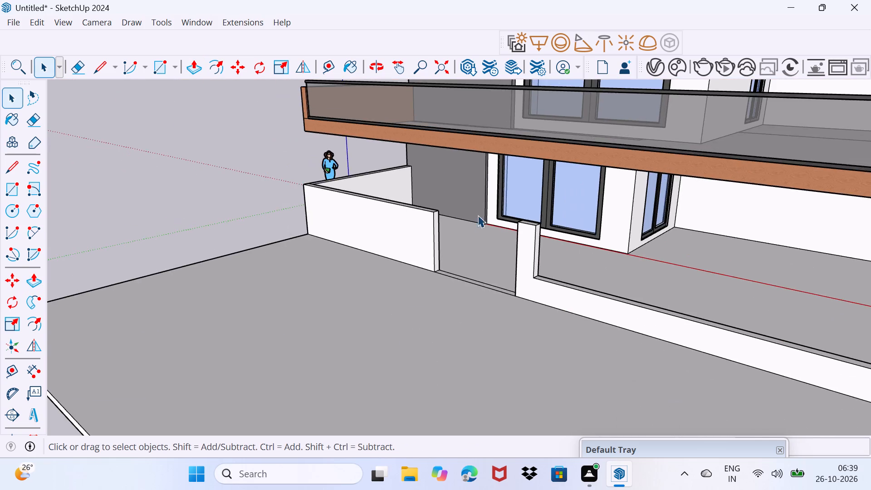
scroll(476, 223, "down", 1)
middle_click_drag(476, 236, 627, 246)
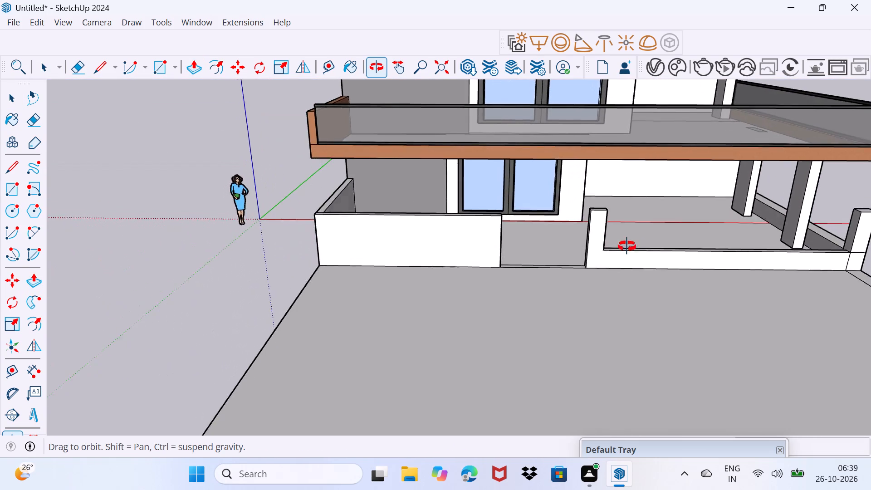
middle_click_drag(627, 246, 710, 203)
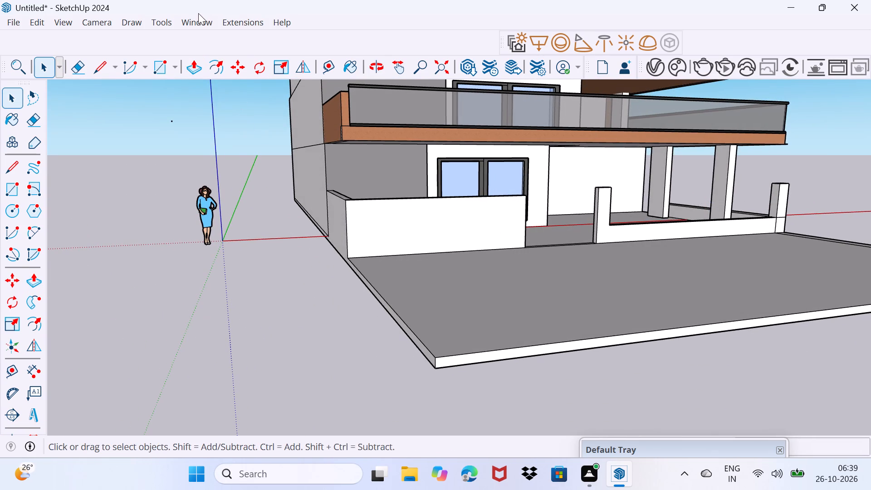
left_click(194, 26)
left_click(246, 133)
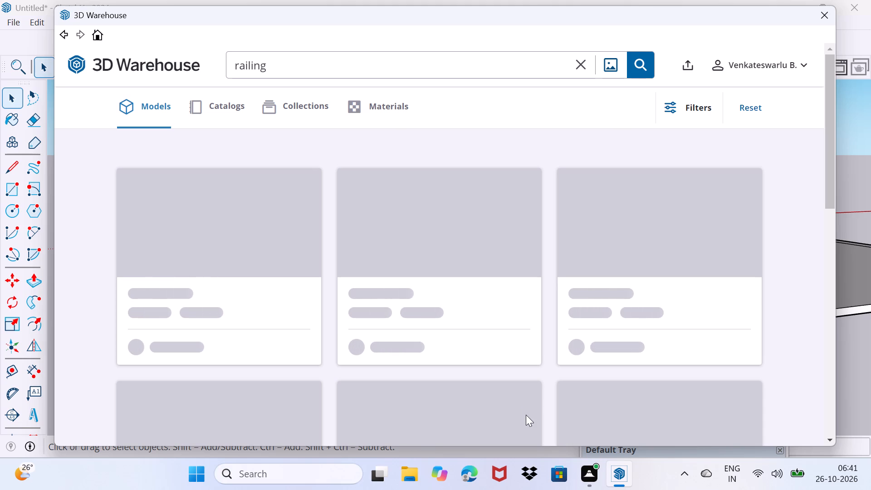
scroll(677, 407, "down", 1)
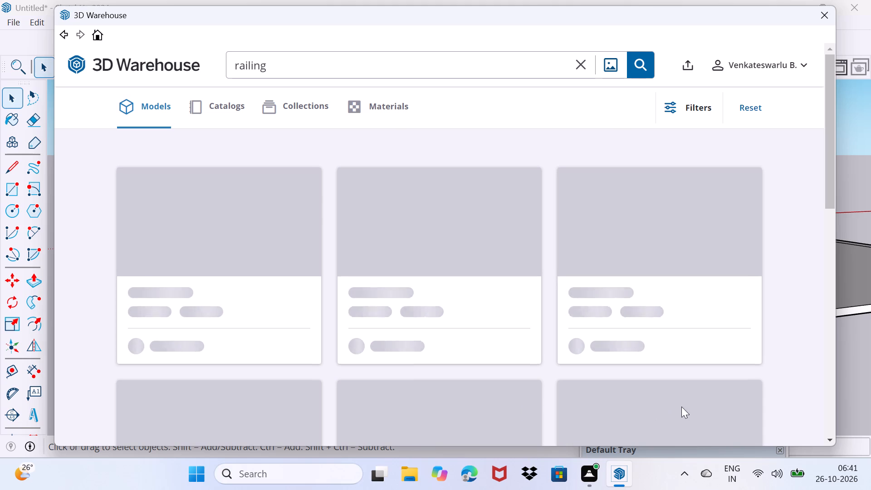
scroll(681, 407, "down", 2)
scroll(683, 407, "up", 6)
scroll(680, 419, "down", 12)
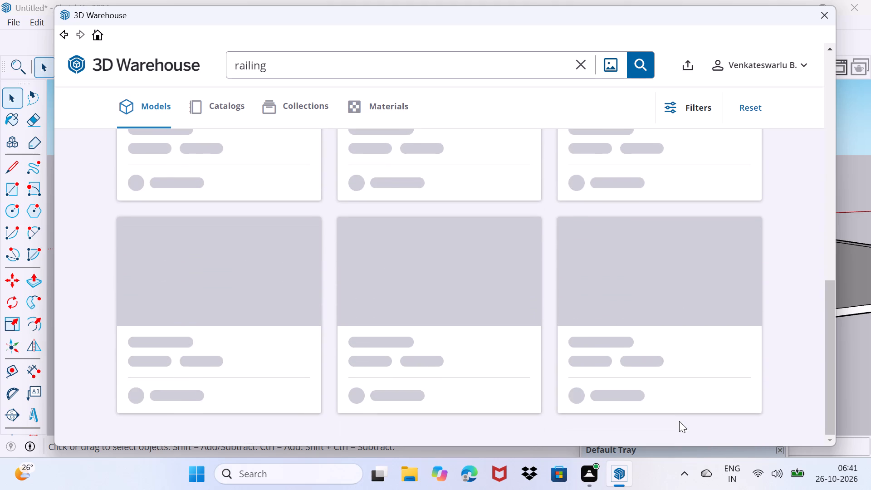
scroll(679, 422, "down", 5)
left_click(829, 17)
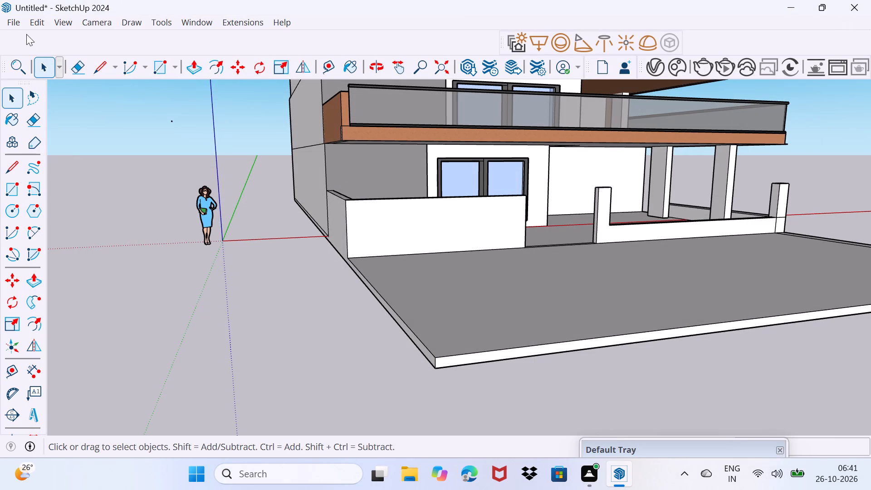
Browse the Downloads folder for a door model and import the wooden door file 3+80.
left_click(7, 25)
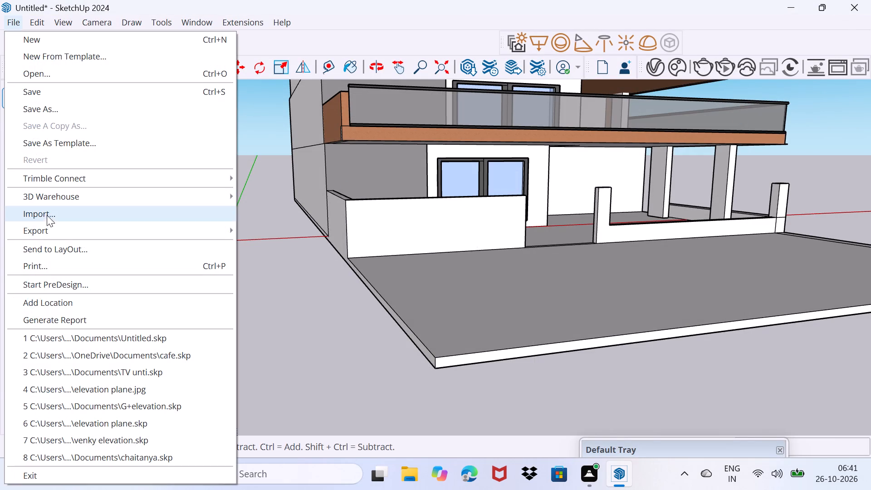
left_click(47, 218)
scroll(242, 234, "down", 3)
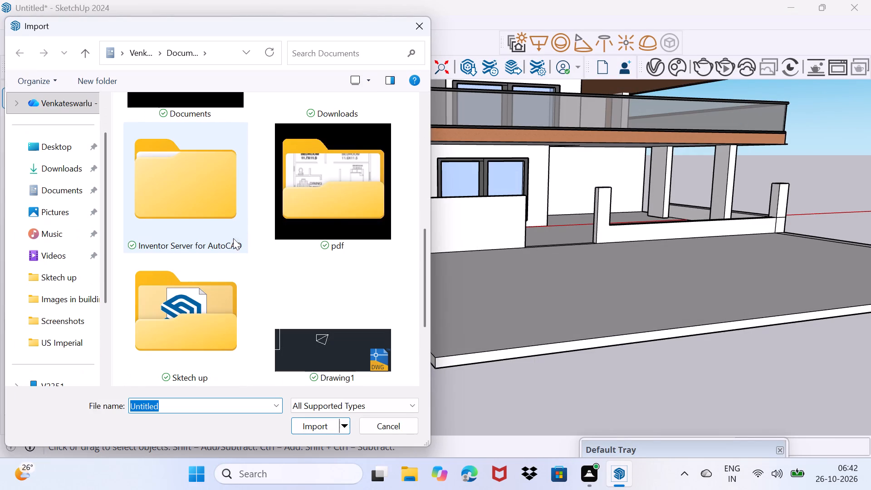
left_click(67, 179)
scroll(244, 203, "down", 2)
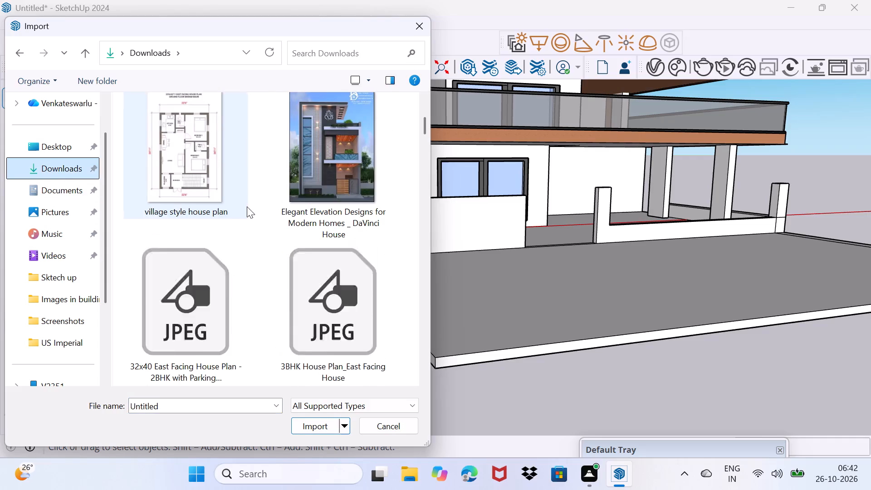
scroll(247, 210, "down", 9)
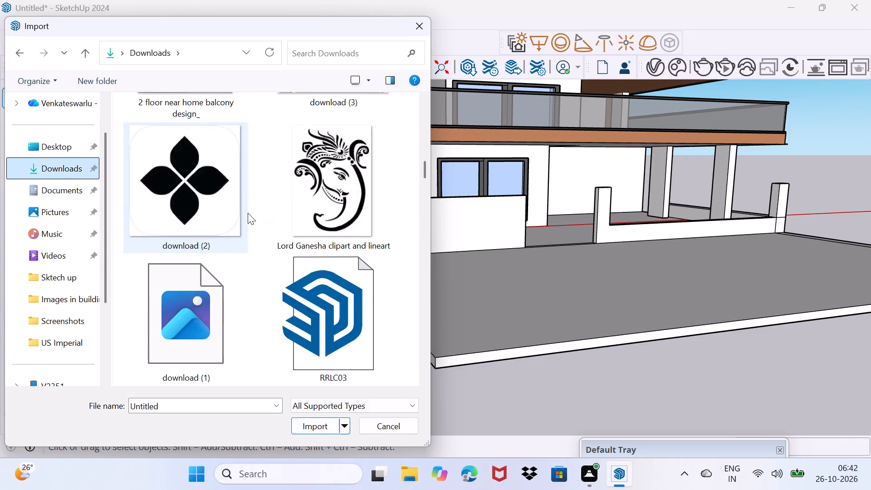
scroll(248, 213, "down", 7)
scroll(248, 215, "up", 3)
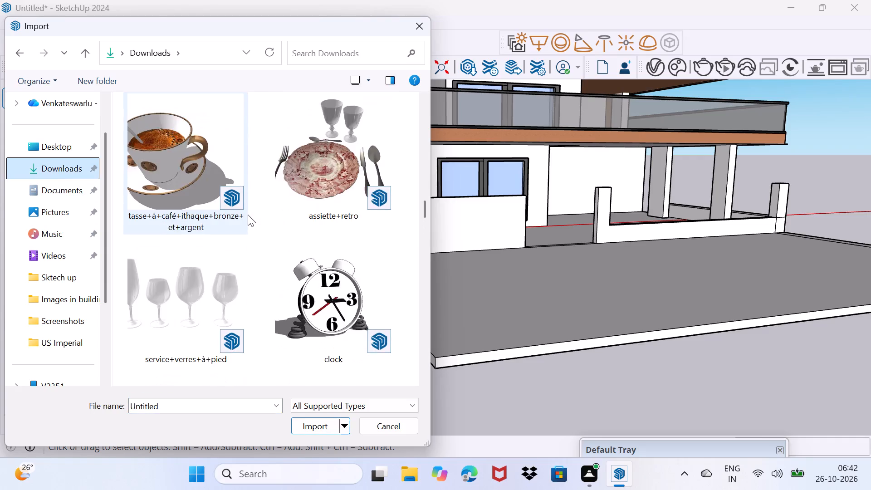
scroll(248, 215, "down", 9)
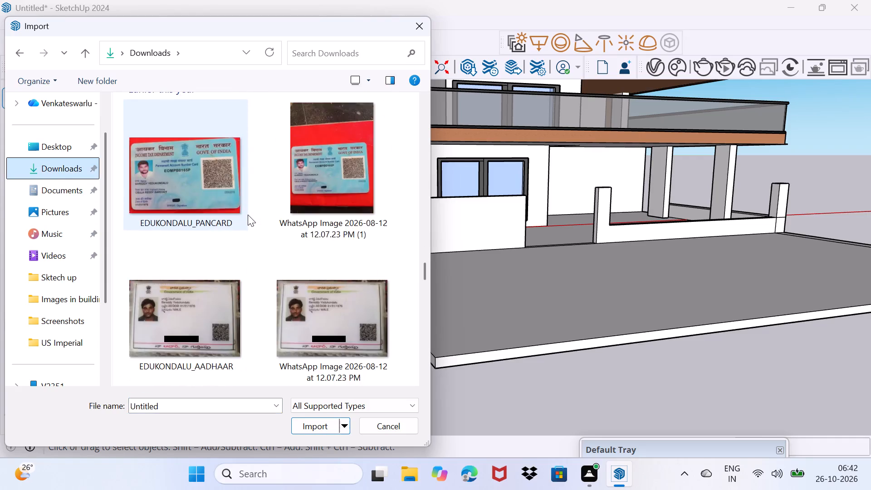
scroll(248, 215, "down", 6)
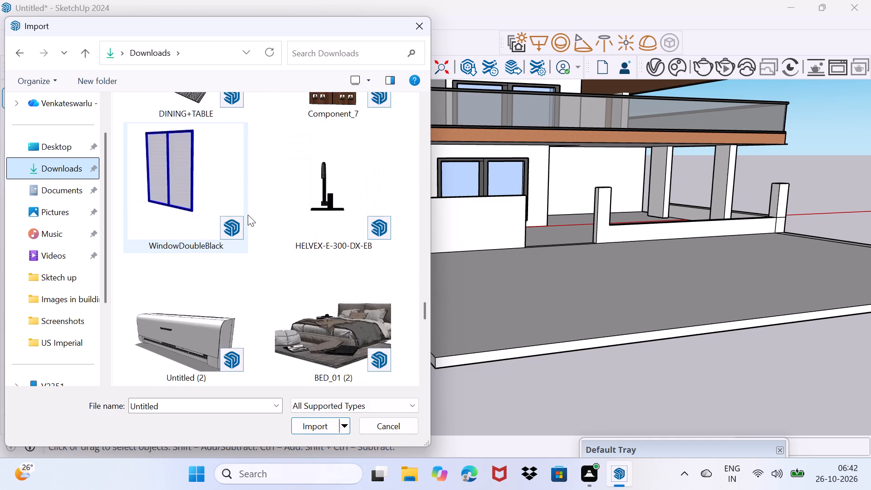
scroll(248, 215, "down", 5)
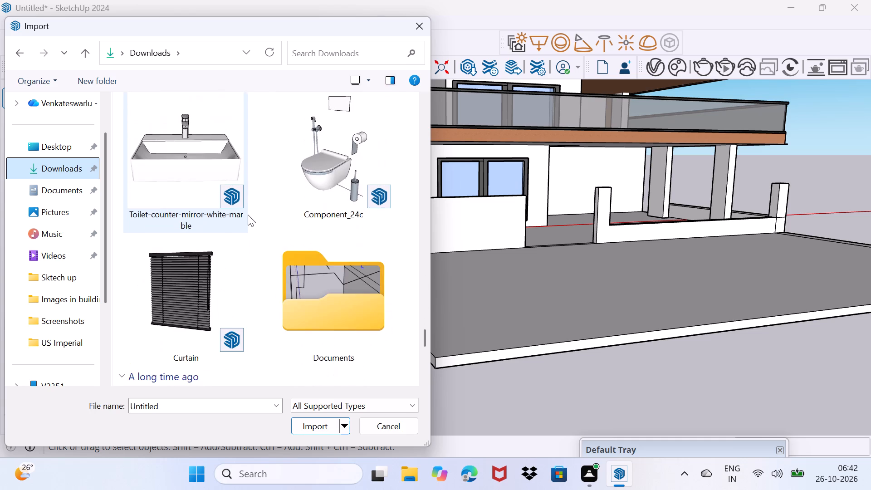
scroll(248, 215, "down", 4)
scroll(248, 215, "up", 7)
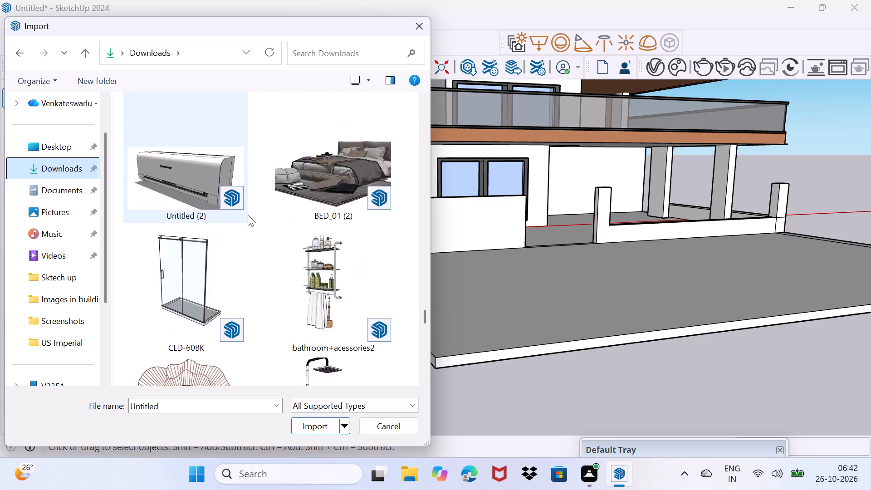
scroll(248, 215, "up", 3)
left_click(342, 182)
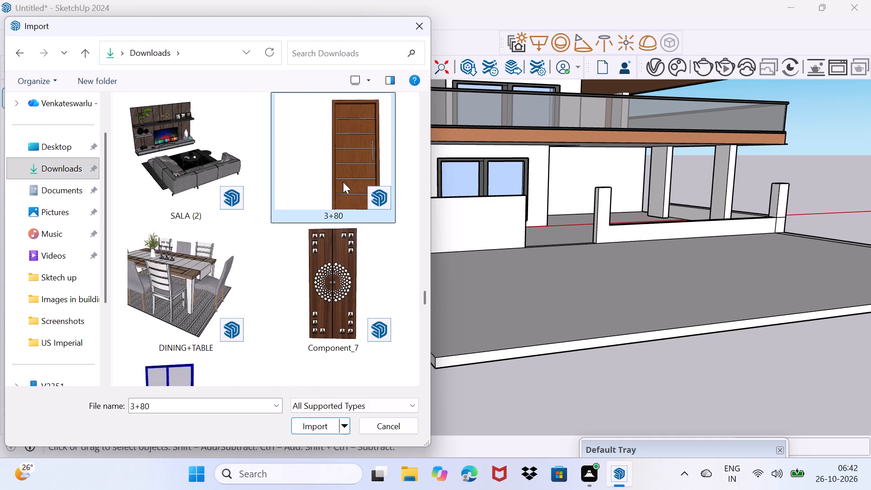
left_click(319, 431)
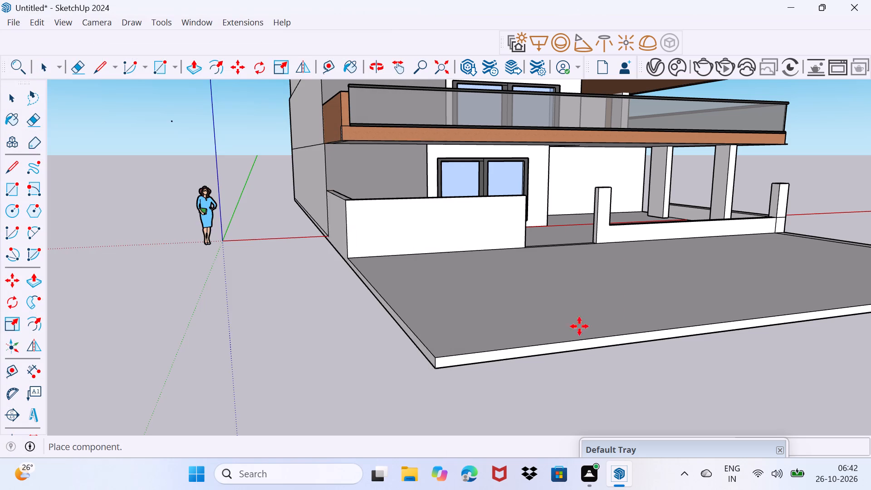
Place the imported wooden door on the ground-floor porch floor against the back wall, just beside the rear column.
scroll(671, 255, "up", 3)
scroll(633, 219, "up", 4)
middle_click_drag(629, 213, 527, 257)
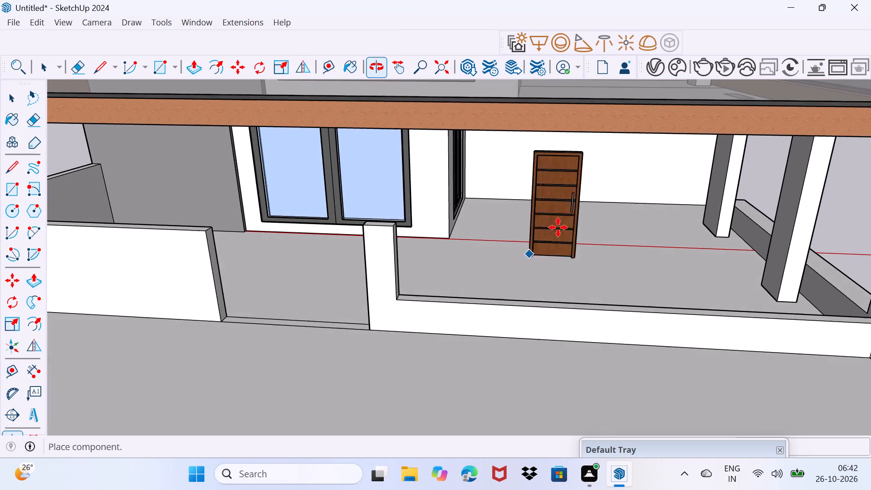
scroll(622, 222, "up", 4)
middle_click_drag(626, 215, 636, 205)
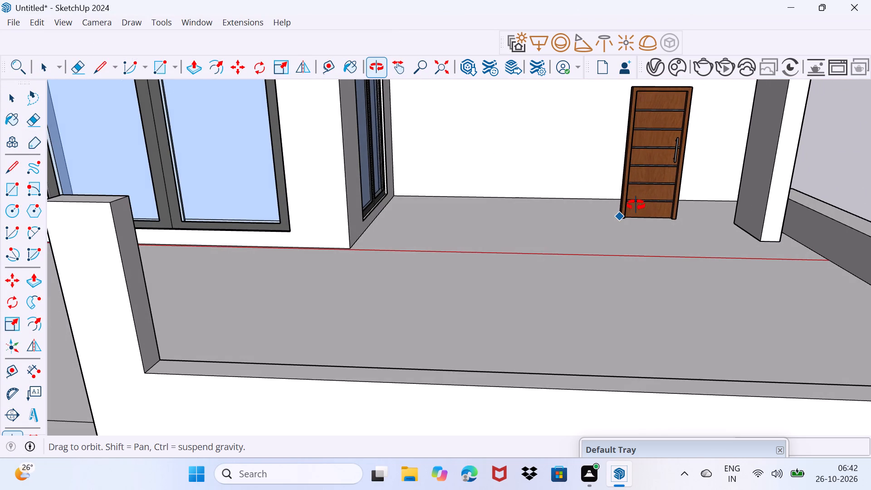
middle_click_drag(636, 205, 573, 284)
middle_click_drag(573, 284, 604, 250)
left_click(596, 254)
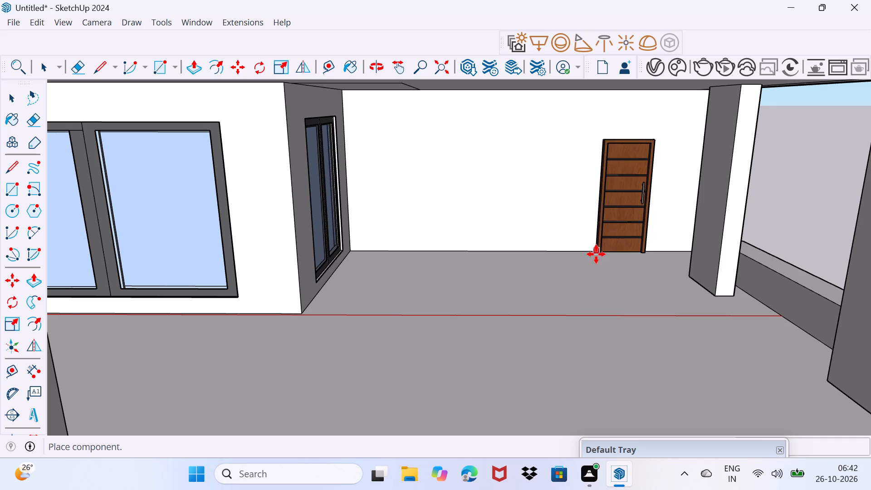
key("space")
left_click_drag(542, 272, 559, 251)
Move the wooden door by its bottom corner to adjust its fit against the porch back wall, shifting it slightly along the red axis.
scroll(574, 242, "down", 2)
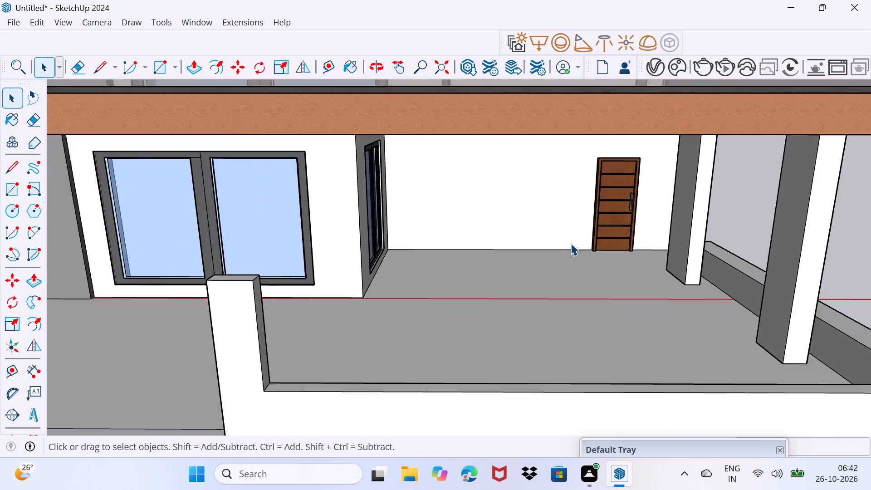
scroll(571, 243, "down", 1)
middle_click_drag(576, 245, 402, 207)
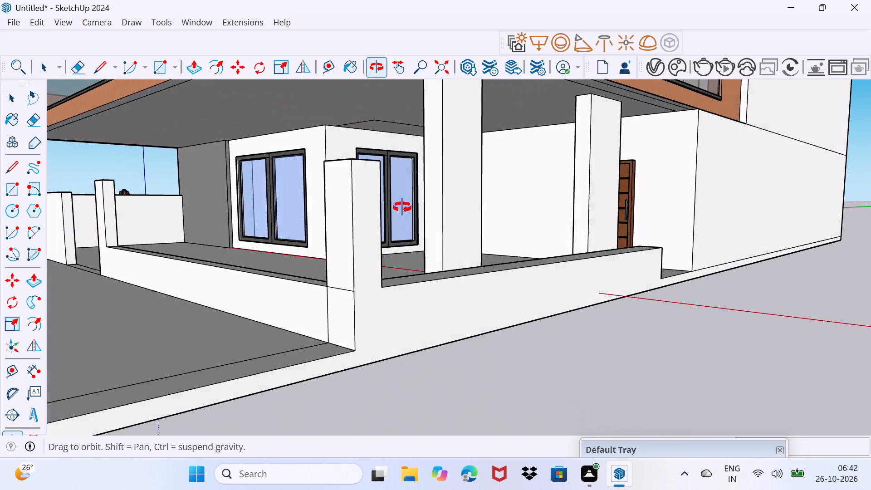
middle_click_drag(402, 207, 315, 220)
scroll(475, 261, "up", 4)
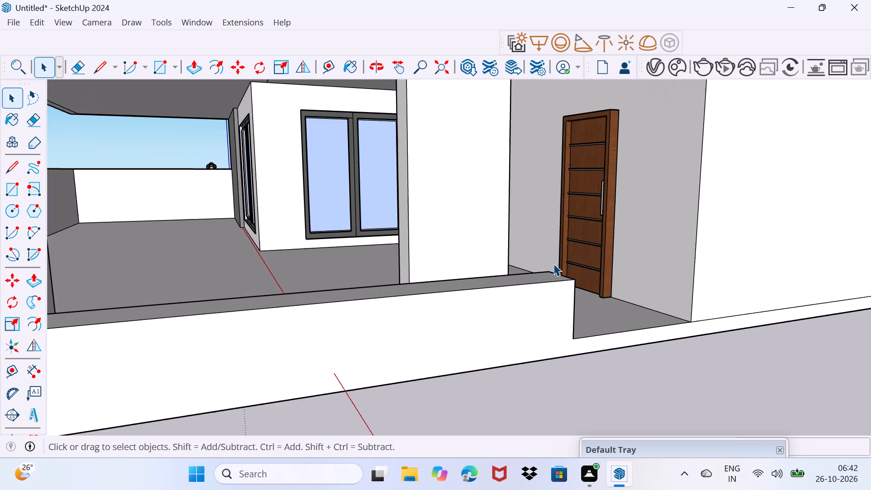
scroll(600, 271, "up", 3)
left_click(608, 292)
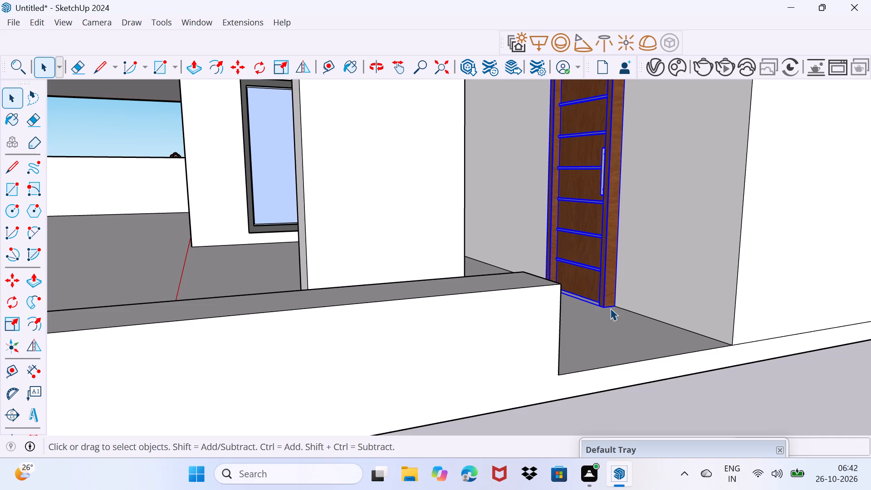
key("m")
left_click(597, 311)
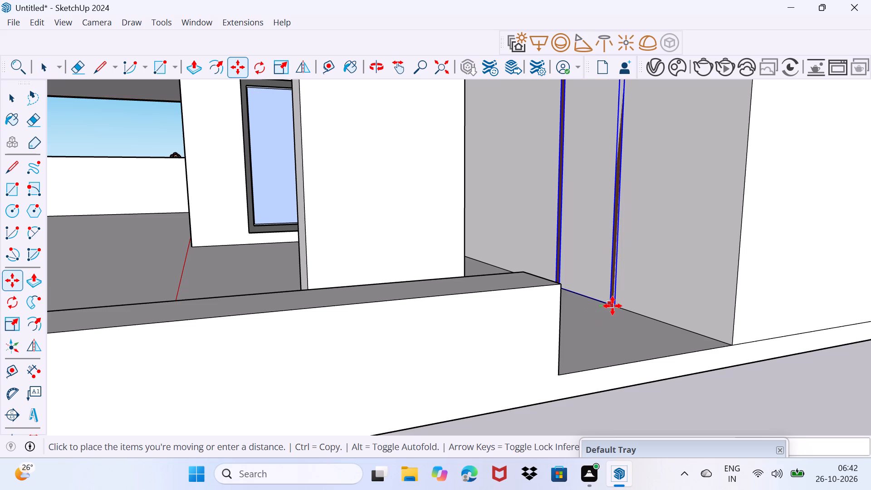
scroll(597, 305, "up", 4)
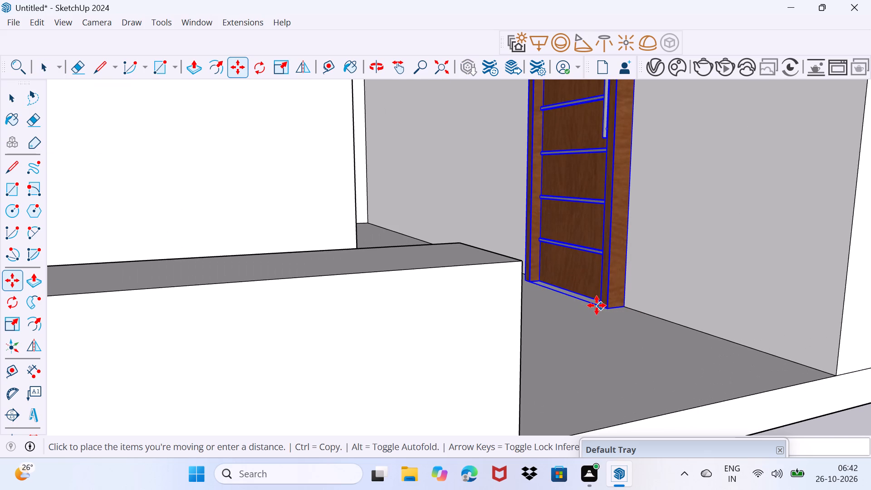
left_click(597, 305)
left_click(618, 306)
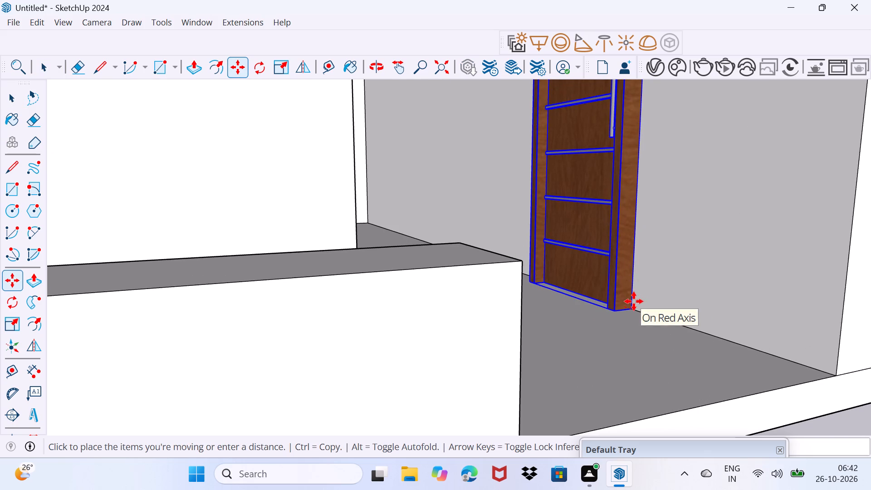
left_click(634, 301)
key("space")
left_click_drag(599, 335, 611, 323)
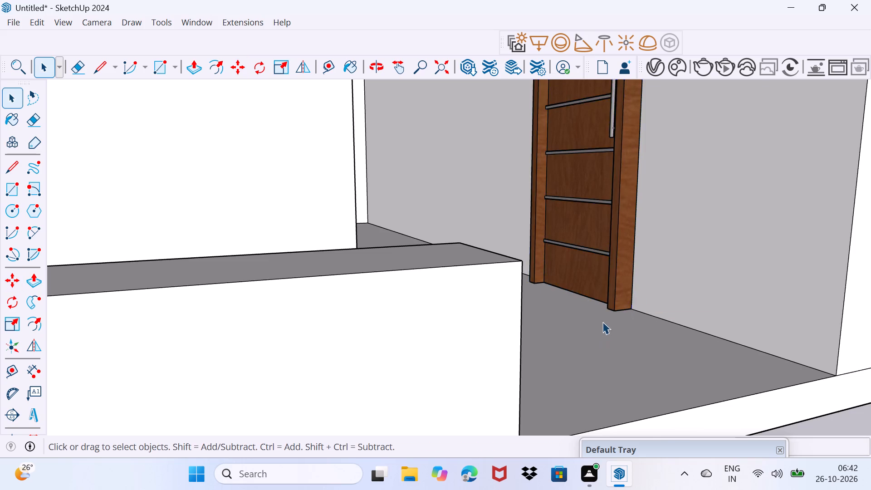
Reopen the 3D Warehouse model library.
scroll(600, 323, "down", 15)
middle_click_drag(575, 351, 827, 353)
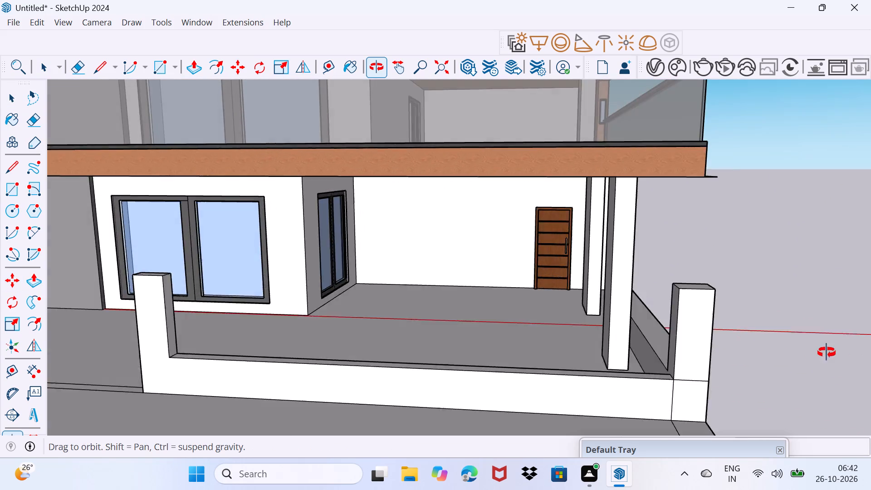
middle_click_drag(827, 353, 836, 353)
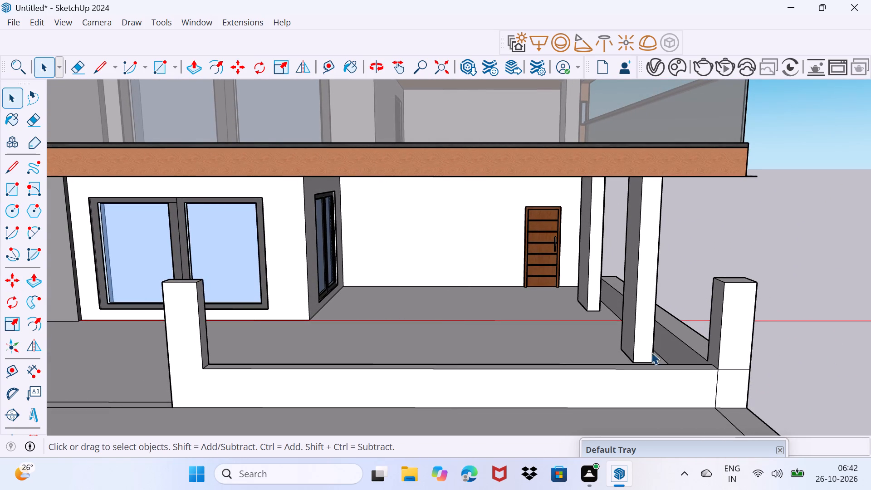
scroll(546, 225, "down", 3)
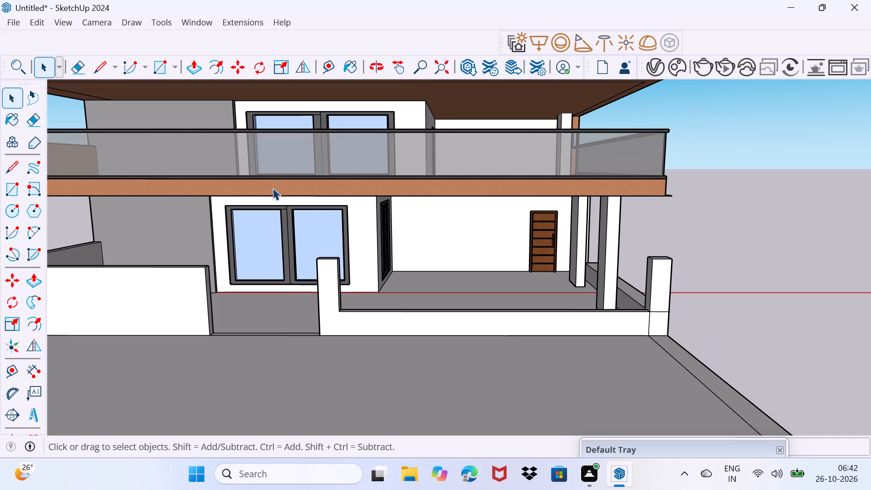
left_click(188, 17)
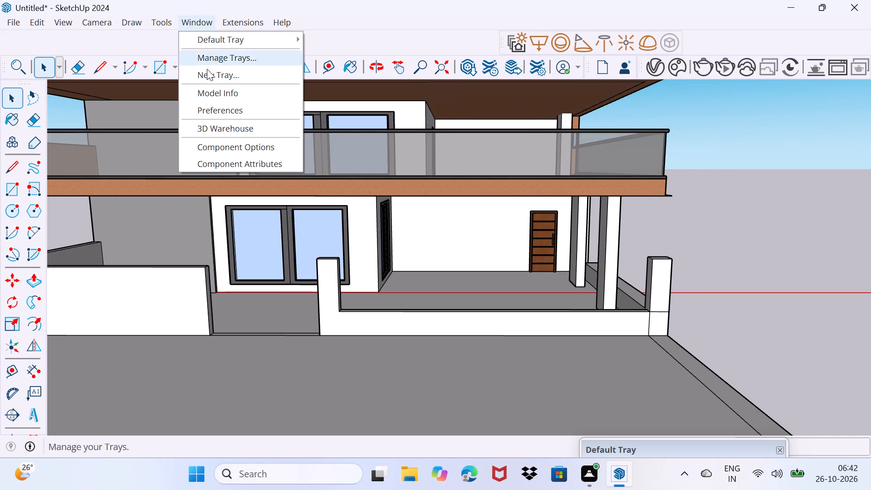
left_click(217, 131)
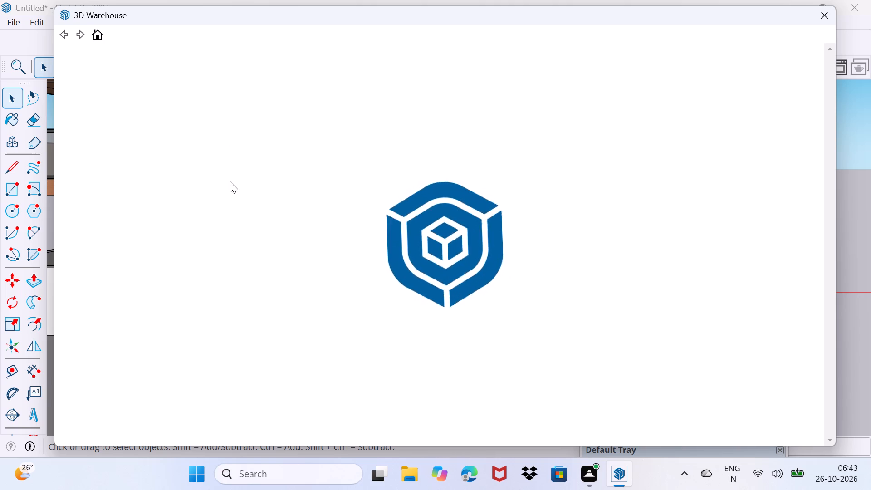
left_click(268, 221)
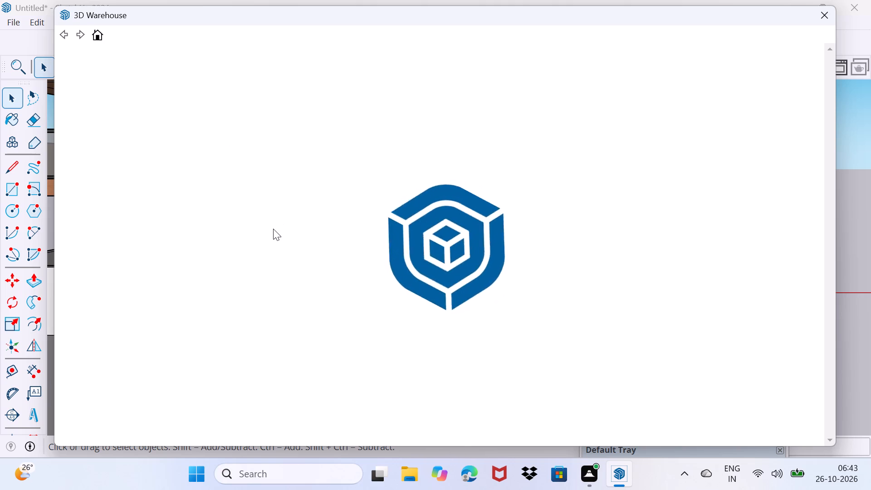
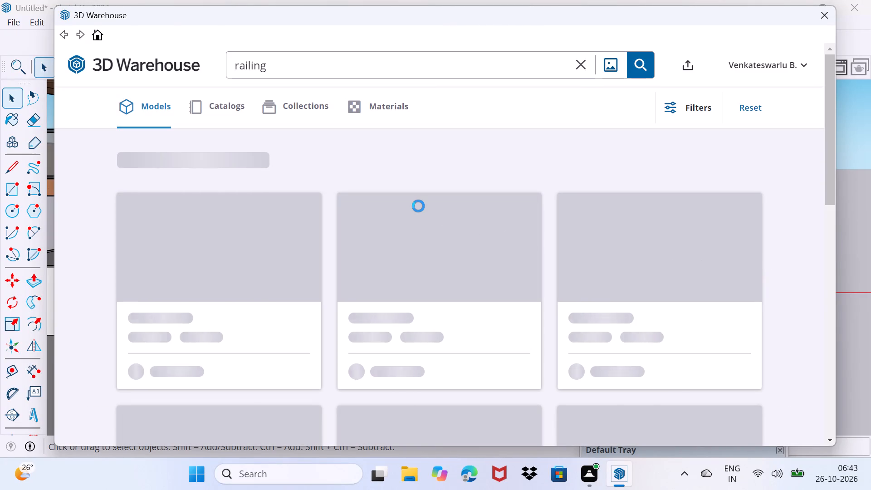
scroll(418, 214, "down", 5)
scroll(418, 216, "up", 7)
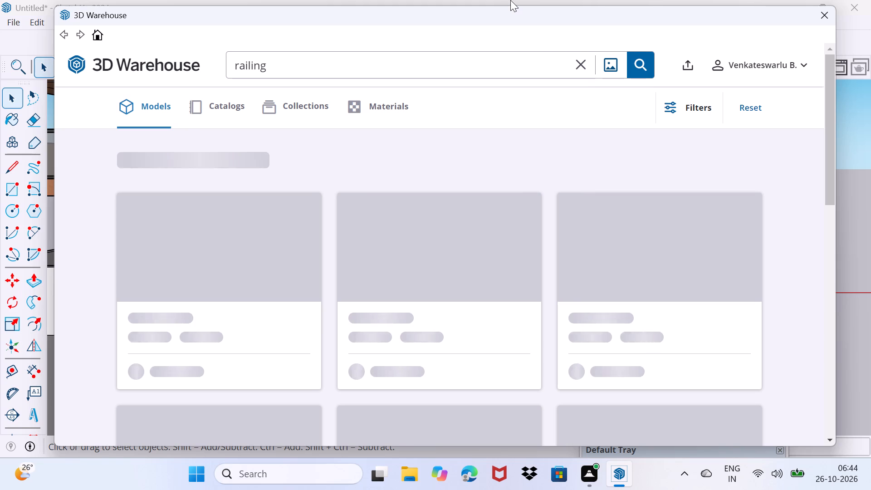
Move the 3D Warehouse window down so that the house model is uncovered.
left_click_drag(481, 22, 481, 25)
left_click_drag(481, 25, 431, 378)
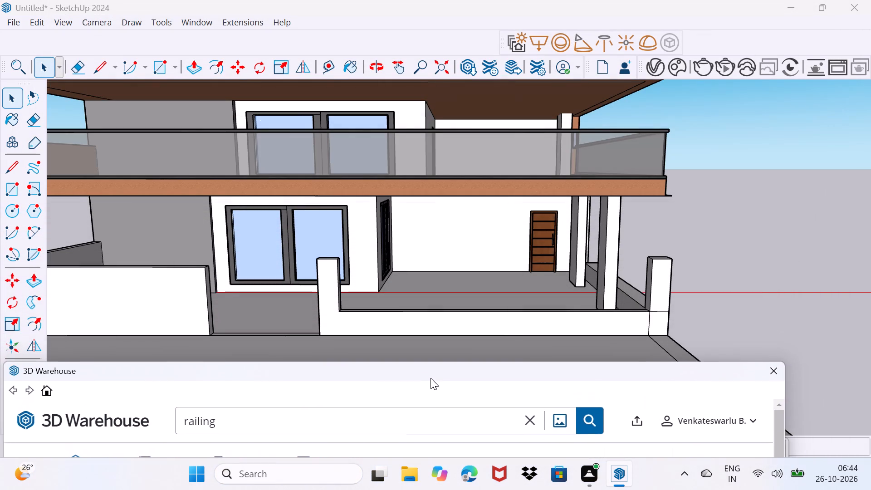
left_click_drag(431, 378, 485, 394)
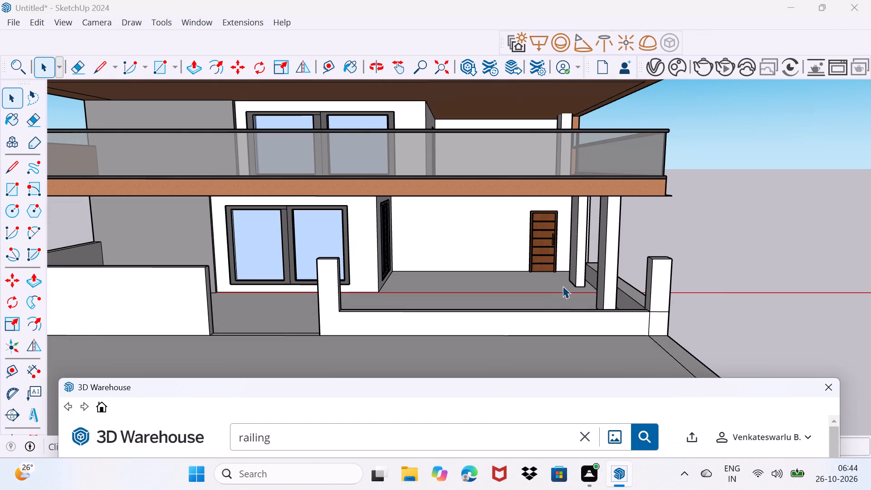
Examine the house model from the front, above, the side and the rear.
middle_click_drag(563, 286, 380, 274)
scroll(381, 274, "down", 2)
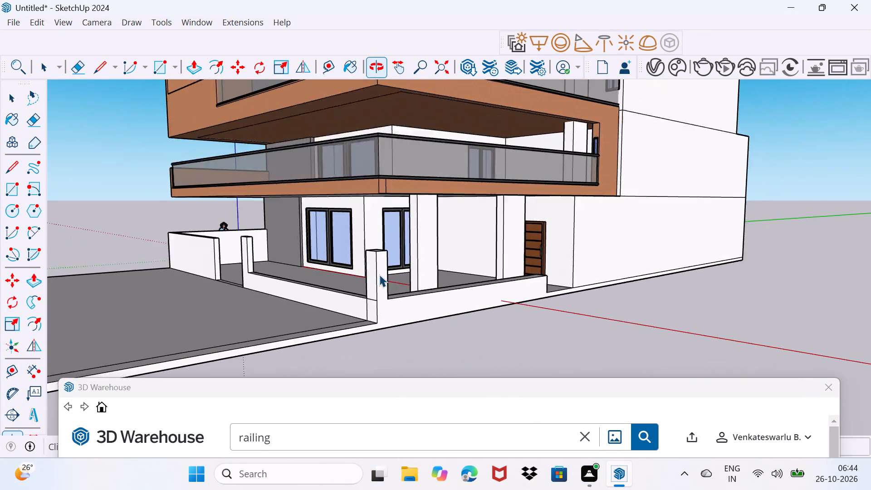
scroll(379, 274, "down", 4)
middle_click_drag(719, 122, 870, 255)
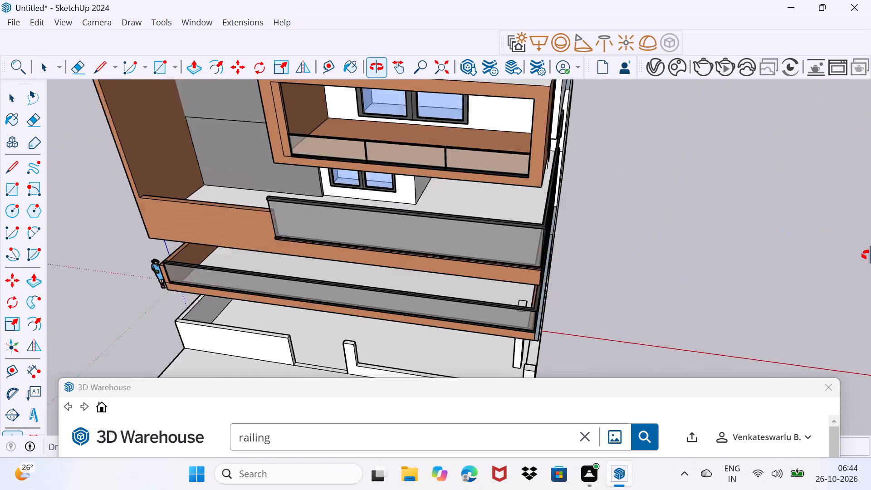
middle_click_drag(870, 255, 854, 310)
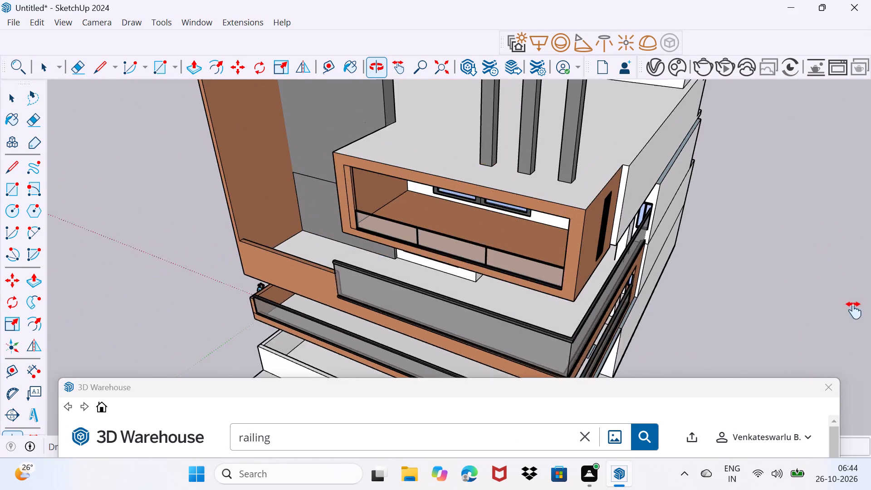
middle_click_drag(854, 310, 854, 318)
scroll(616, 134, "down", 6)
middle_click_drag(570, 191, 565, 139)
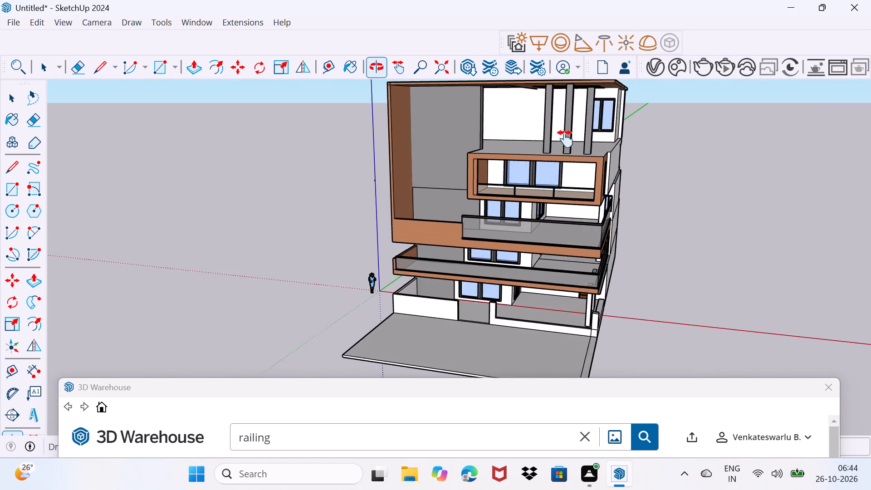
middle_click_drag(565, 139, 502, 157)
middle_click_drag(494, 167, 141, 147)
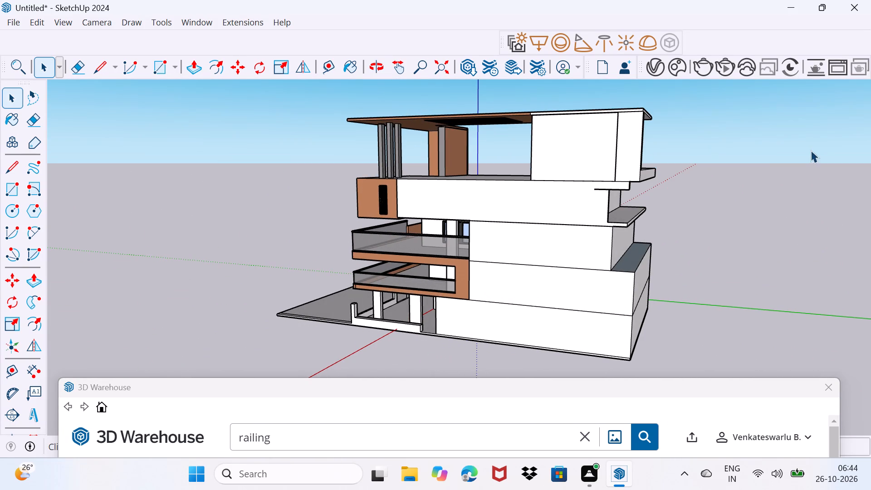
middle_click_drag(652, 194, 440, 202)
Draw a line across the foot of the top-floor wall end at the rear, level with the projecting slab's upper surface.
scroll(440, 202, "up", 1)
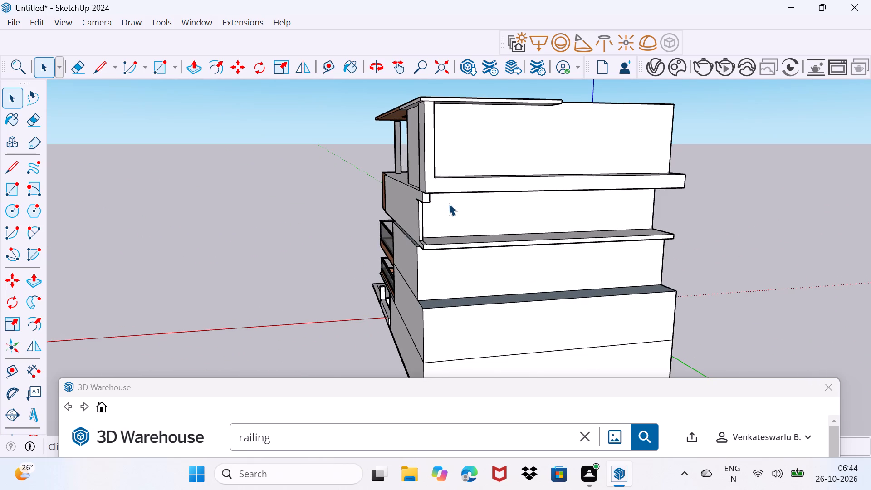
scroll(421, 180, "up", 4)
key("l")
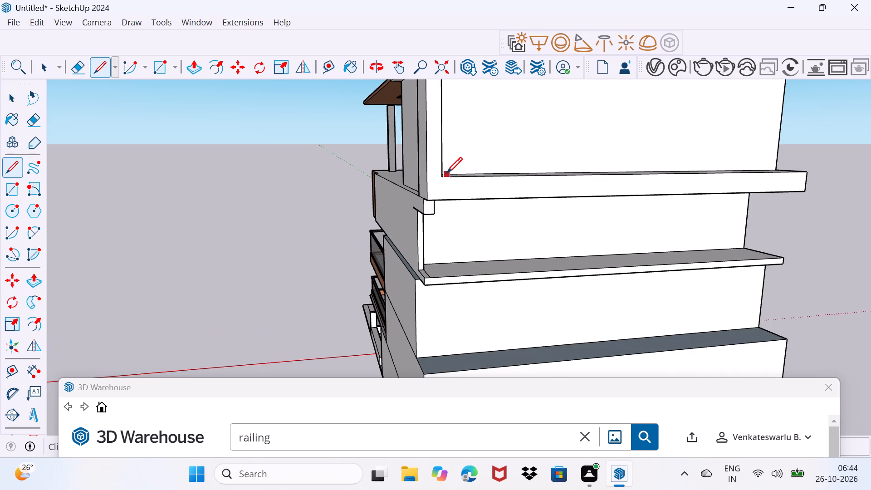
left_click(441, 180)
left_click(425, 180)
Push the narrow rear face of the top-floor wall end inward, back from the projecting slab's outer edge.
key("space")
left_click(432, 159)
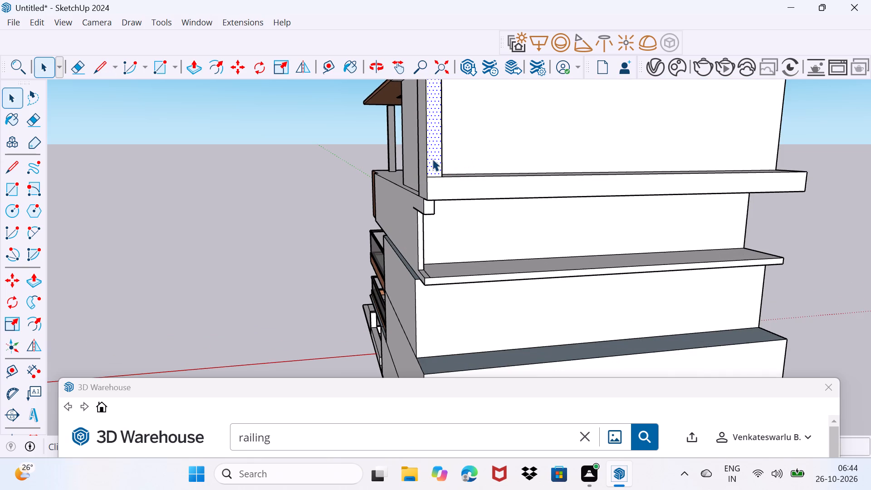
key("p")
left_click(432, 159)
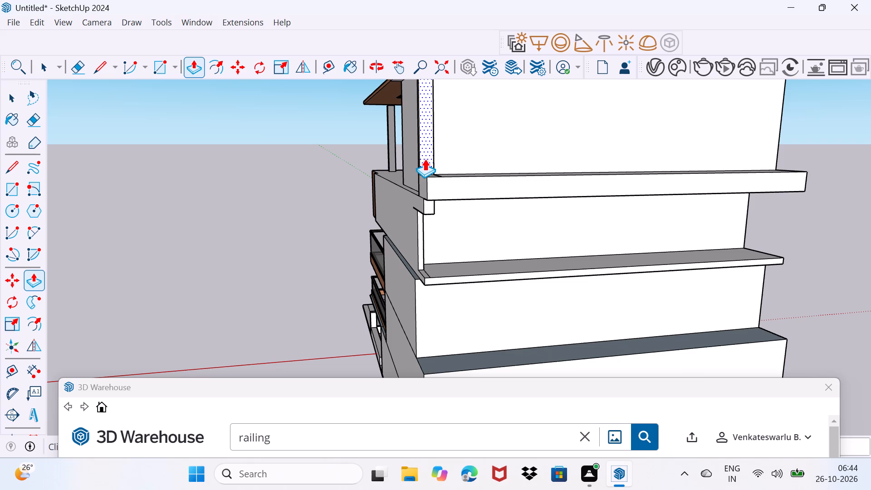
left_click(425, 159)
Erase the leftover edge across the projecting slab's top surface beside the top-floor wall end.
scroll(425, 161, "up", 3)
middle_click_drag(427, 174, 430, 178)
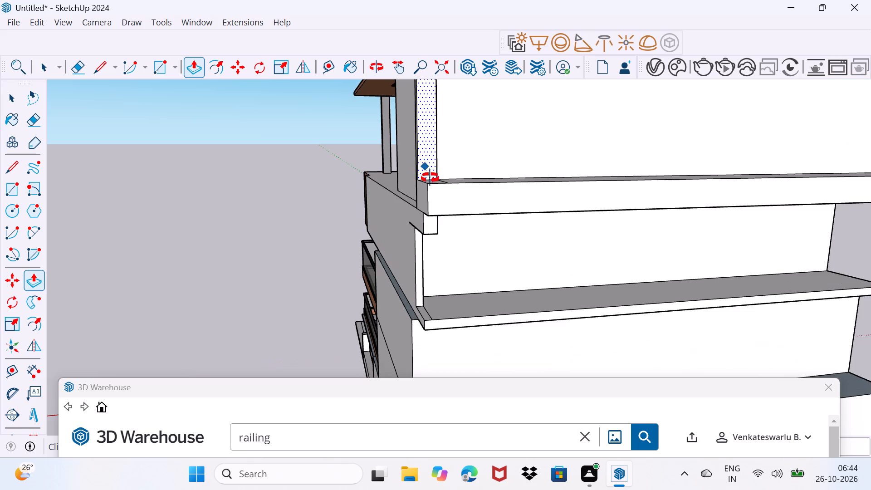
middle_click_drag(430, 178, 532, 217)
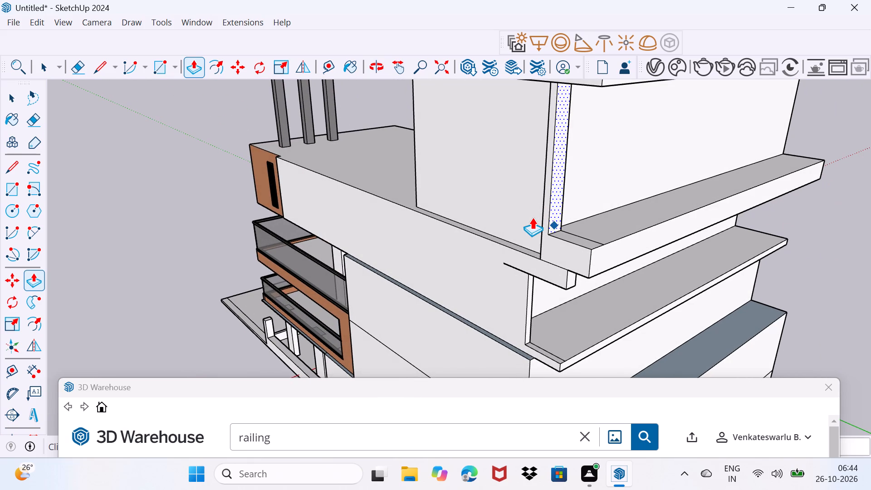
key("space")
left_click_drag(555, 267, 568, 244)
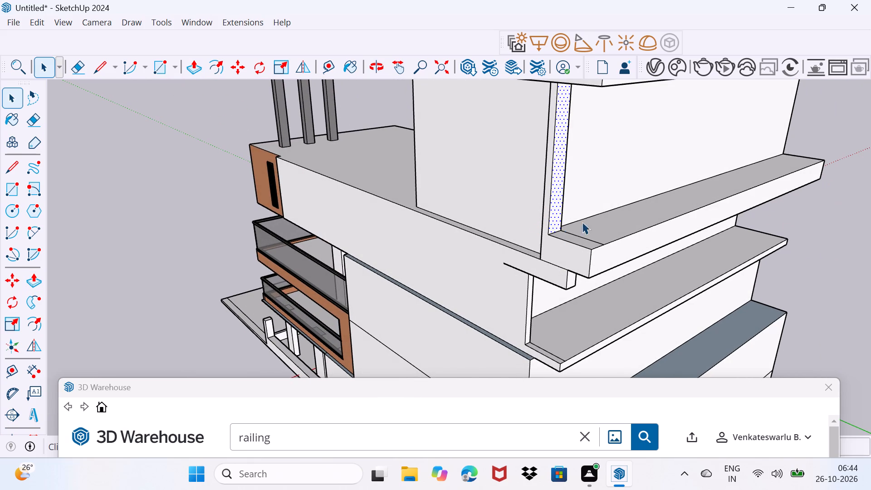
scroll(567, 236, "up", 4)
key("e")
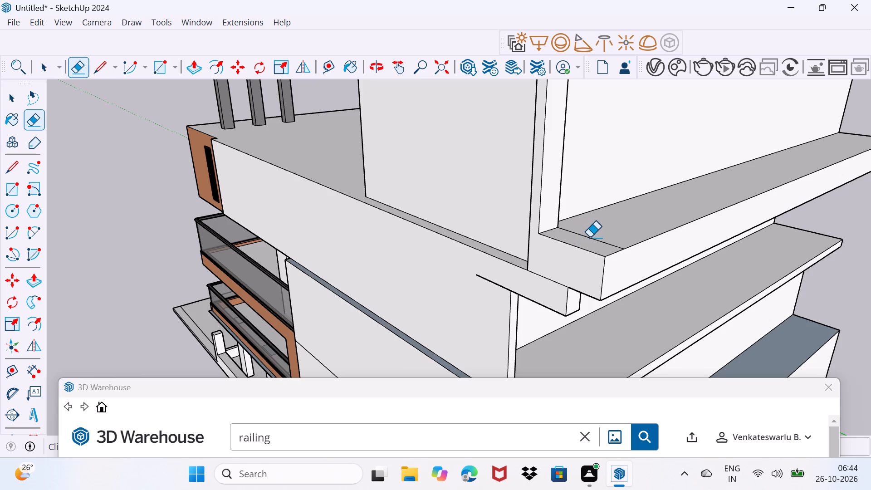
left_click(591, 237)
key("space")
Erase the stray edge running across the side wall from the underside of the small rear projection below the top floor.
scroll(588, 242, "down", 8)
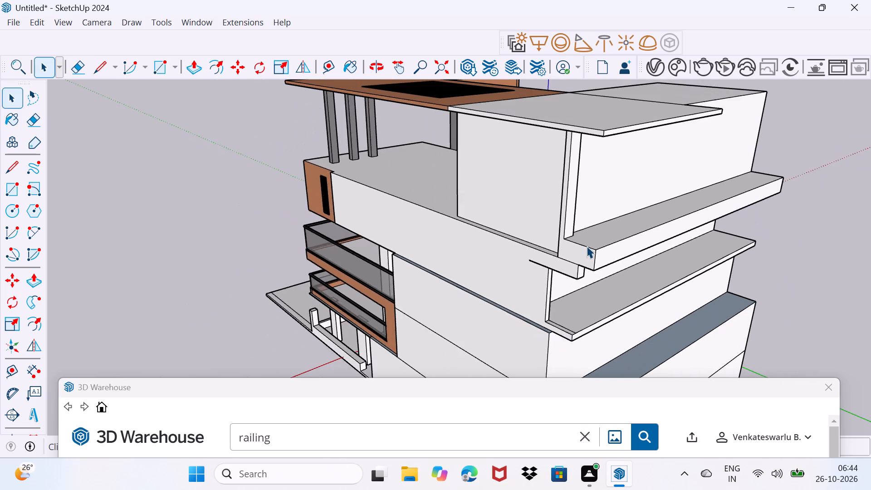
middle_click_drag(587, 246, 628, 211)
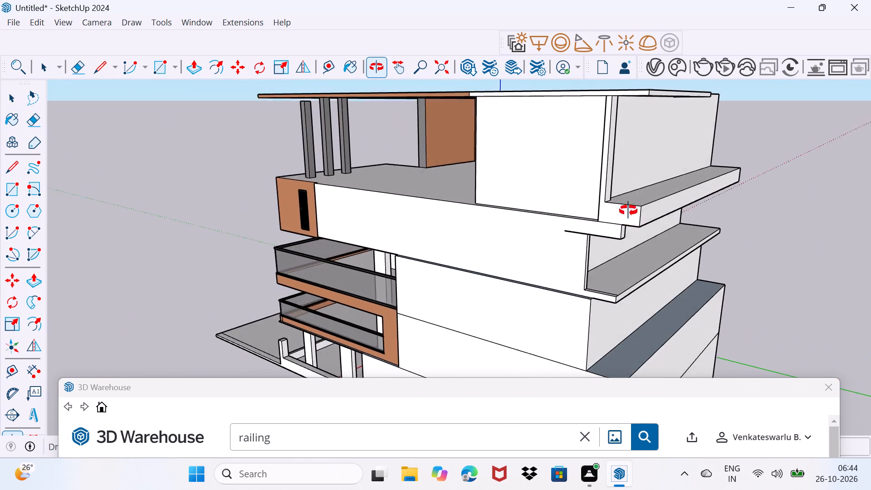
middle_click_drag(628, 211, 626, 206)
scroll(548, 237, "up", 10)
middle_click_drag(587, 215, 588, 185)
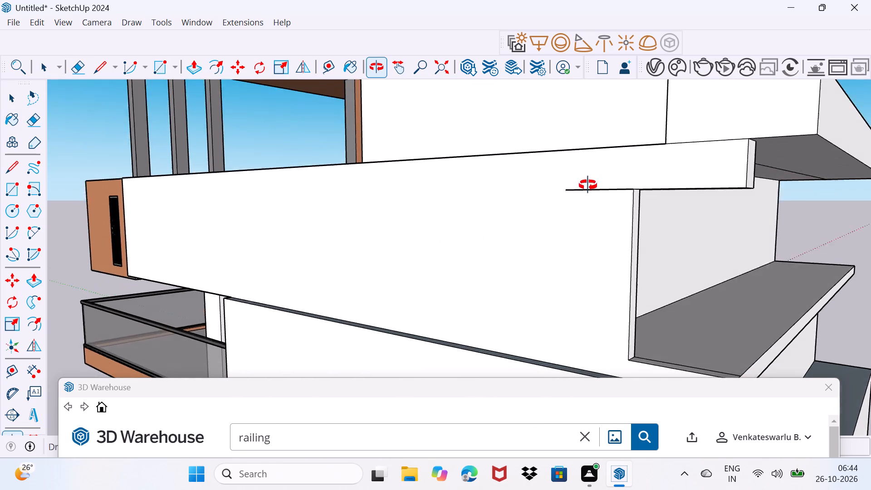
middle_click_drag(588, 185, 587, 184)
scroll(625, 189, "up", 18)
middle_click_drag(647, 209, 634, 177)
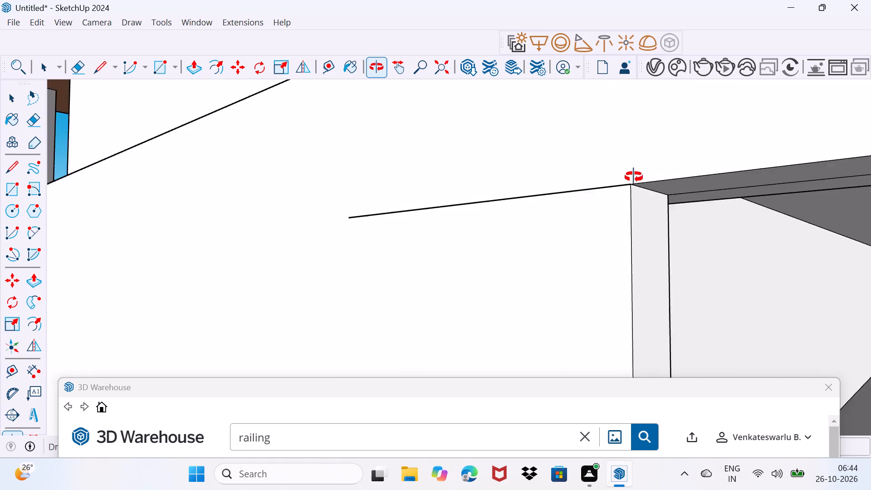
middle_click_drag(634, 177, 629, 157)
key("e")
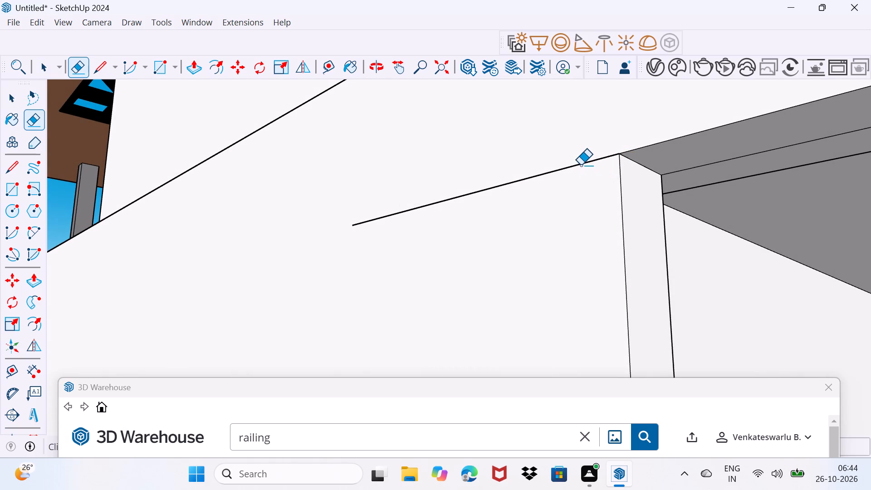
left_click(581, 165)
Erase the extra edge along the underside of the small projection beneath the top-floor slab.
scroll(583, 176, "down", 20)
scroll(583, 176, "down", 3)
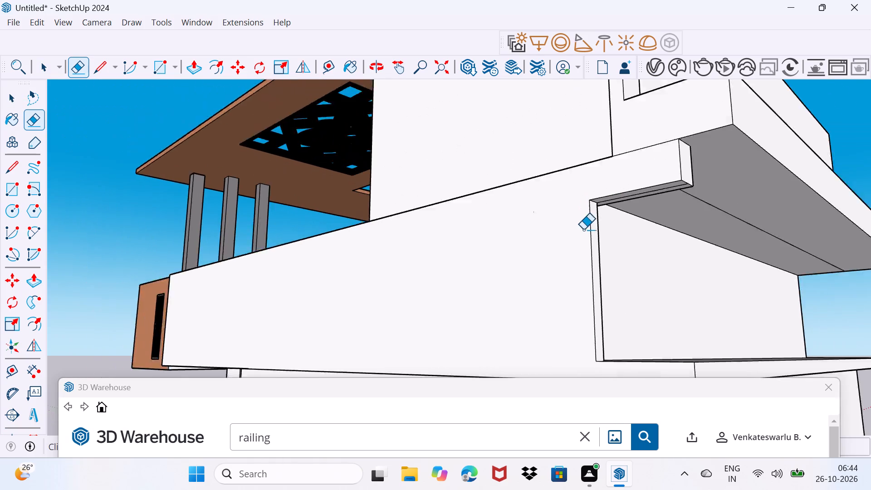
scroll(583, 230, "down", 1)
middle_click_drag(592, 240, 544, 280)
scroll(544, 280, "down", 4)
scroll(544, 280, "up", 3)
middle_click_drag(544, 280, 597, 203)
scroll(556, 267, "up", 1)
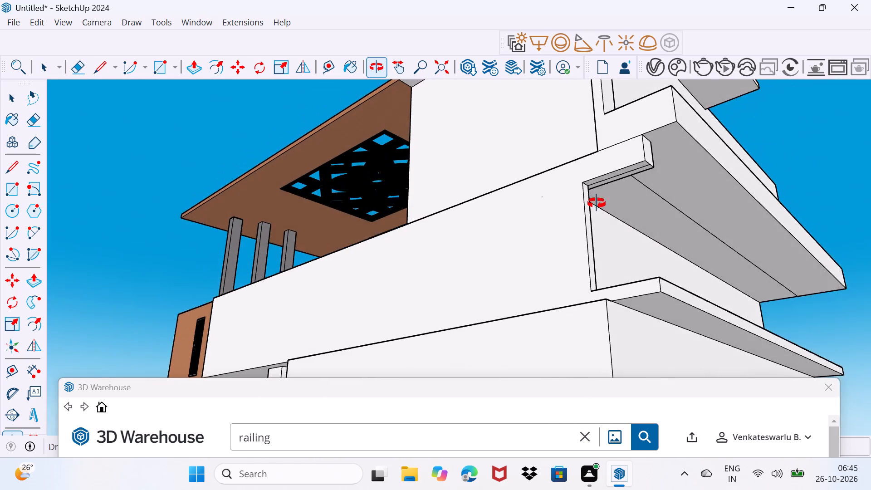
middle_click_drag(597, 203, 473, 177)
scroll(455, 117, "up", 4)
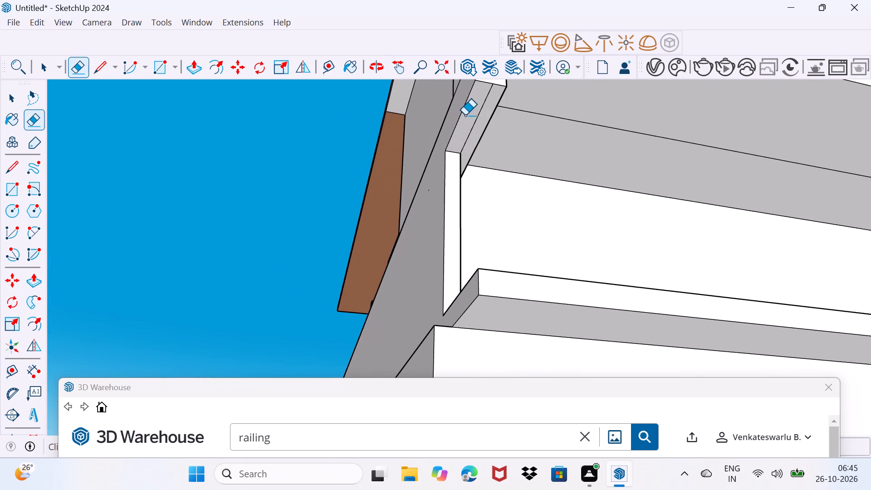
left_click(476, 117)
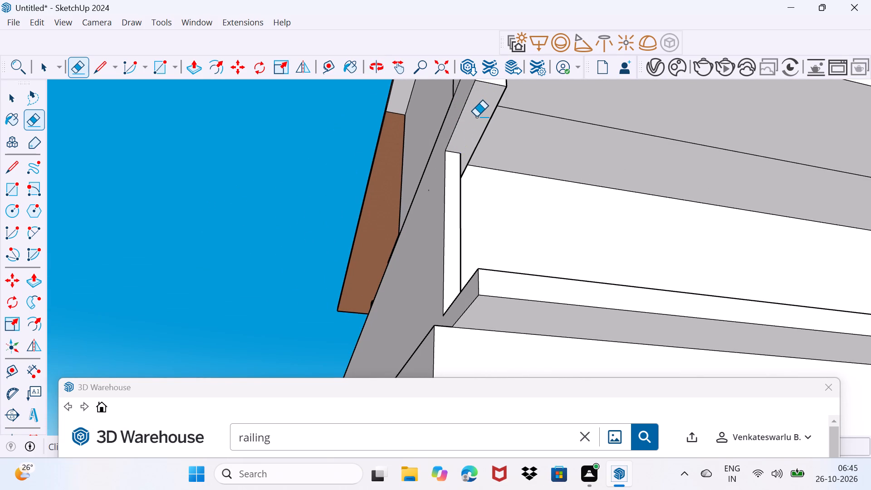
Push/Pull the narrow inner face of the wall end below the small projection, thickening it to line up with the projection above.
middle_click_drag(475, 124, 553, 197)
scroll(553, 197, "down", 3)
middle_click_drag(551, 288, 558, 342)
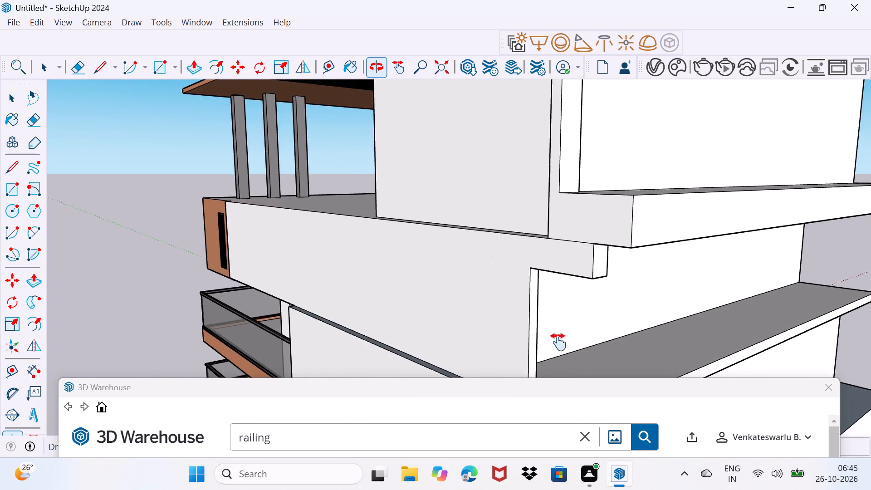
middle_click_drag(558, 342, 432, 240)
middle_click_drag(446, 261, 473, 295)
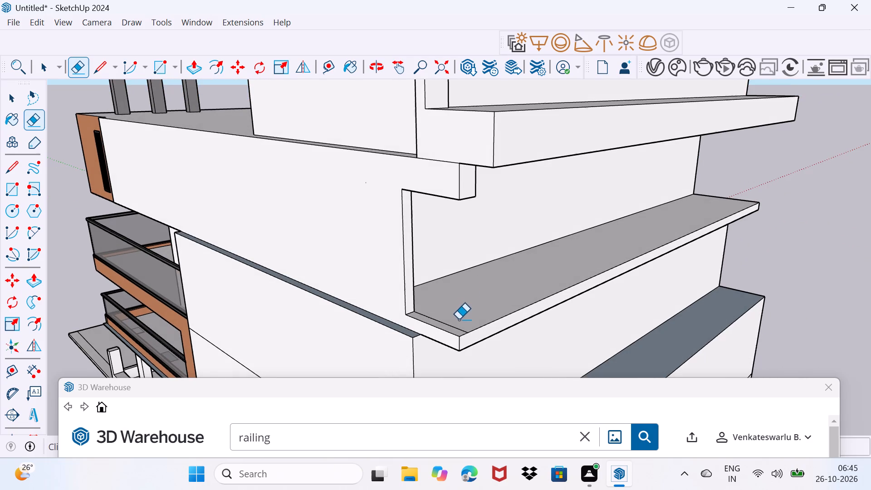
middle_click_drag(458, 319, 284, 296)
scroll(289, 162, "up", 9)
key("space")
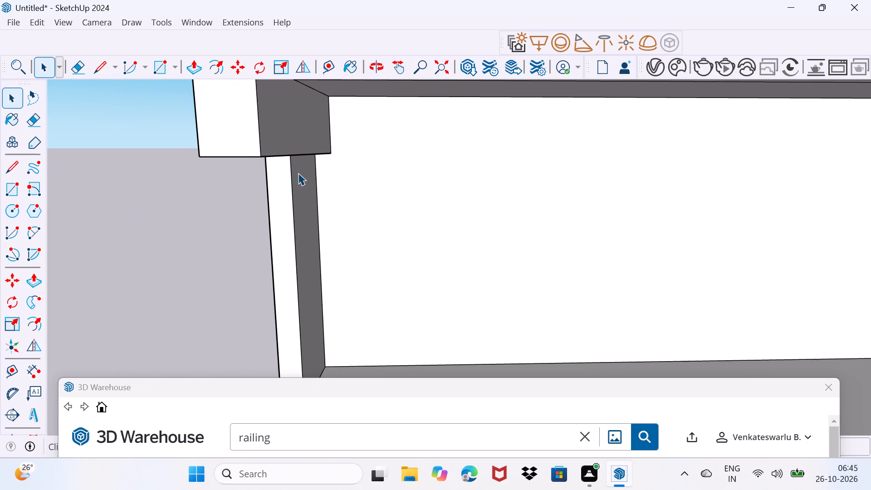
left_click(304, 184)
key("p")
left_click(305, 186)
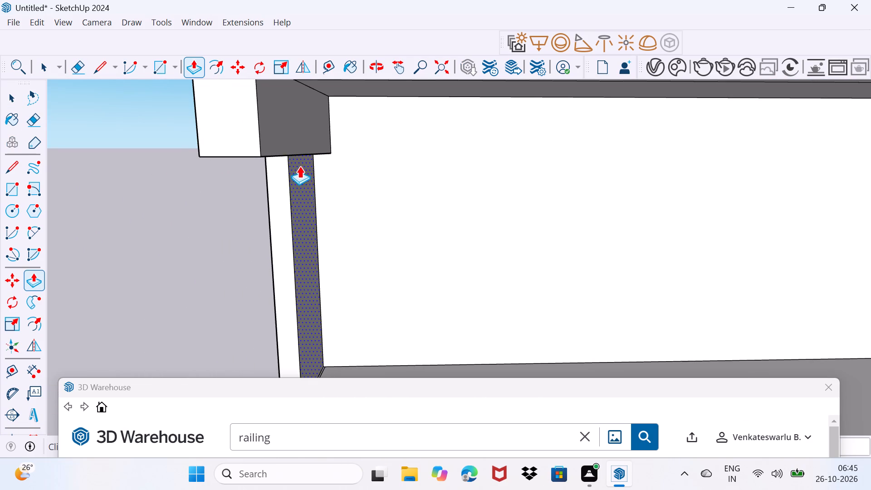
left_click(303, 128)
key("space")
left_click_drag(316, 186, 327, 169)
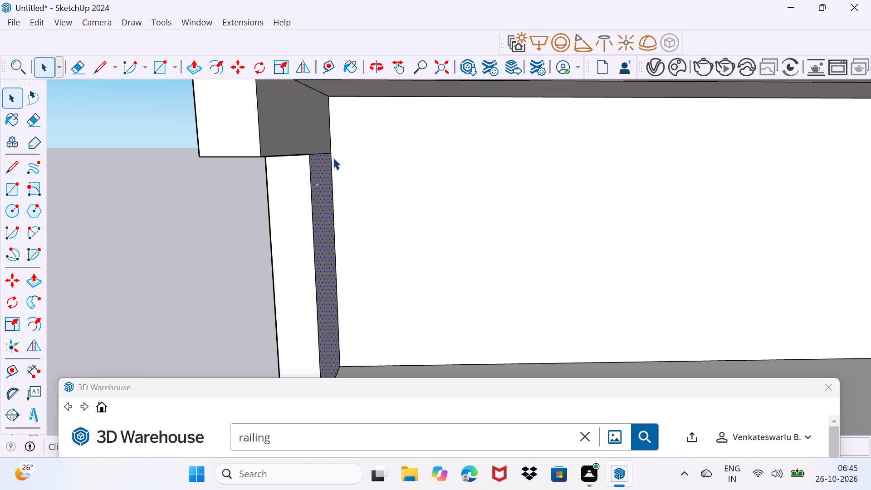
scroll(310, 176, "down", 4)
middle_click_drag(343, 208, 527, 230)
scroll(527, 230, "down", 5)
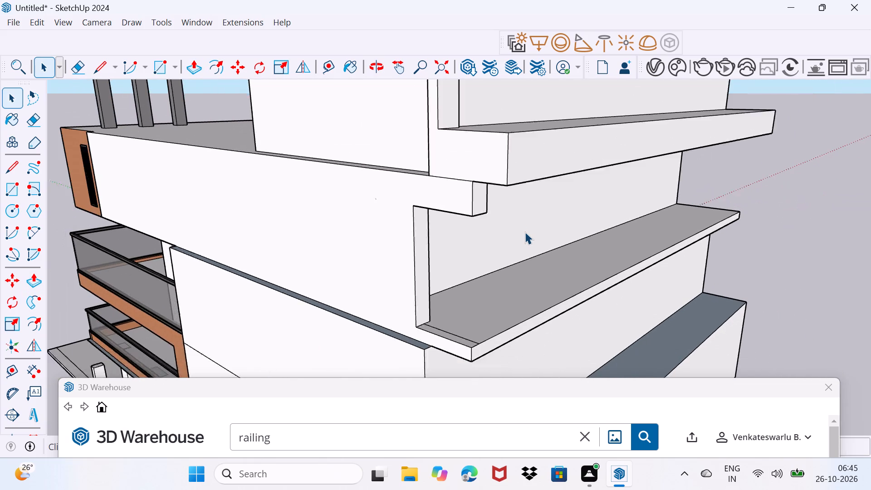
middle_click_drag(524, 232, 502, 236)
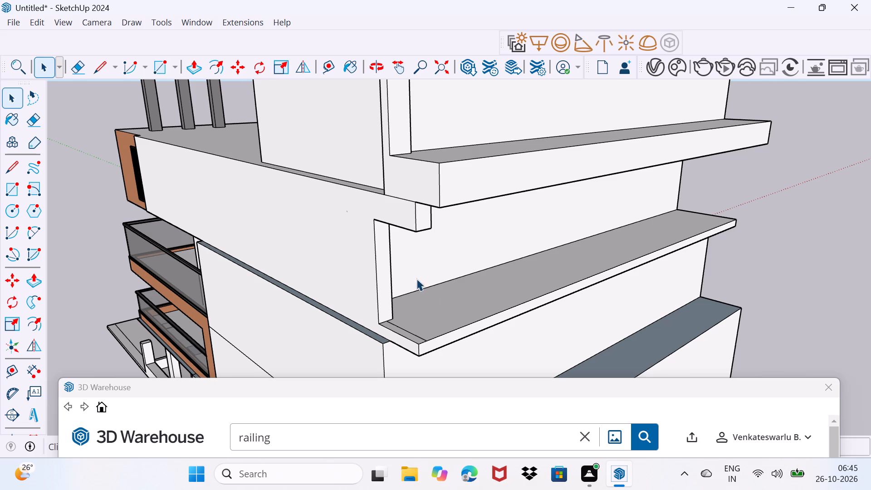
Push/Pull the end face of the small projection below the top-floor slab back until it is flush with the wall end beneath.
scroll(423, 232, "up", 4)
left_click(417, 216)
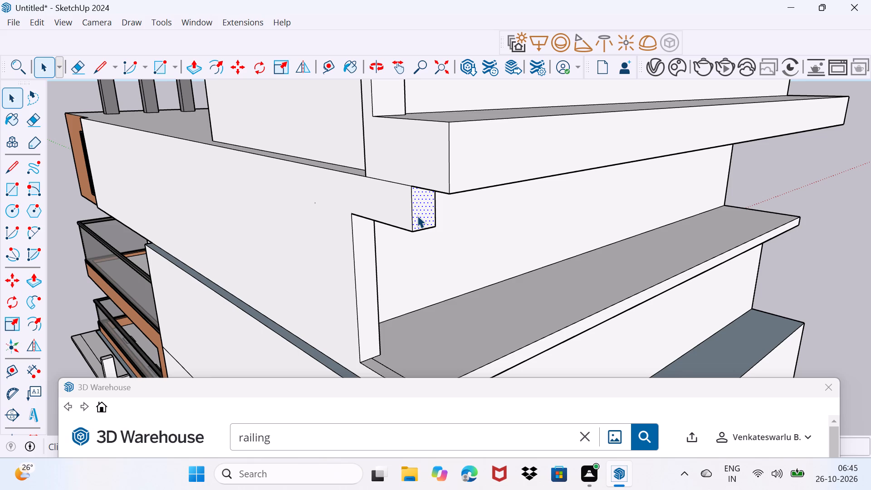
key("p")
left_click(417, 216)
left_click(377, 242)
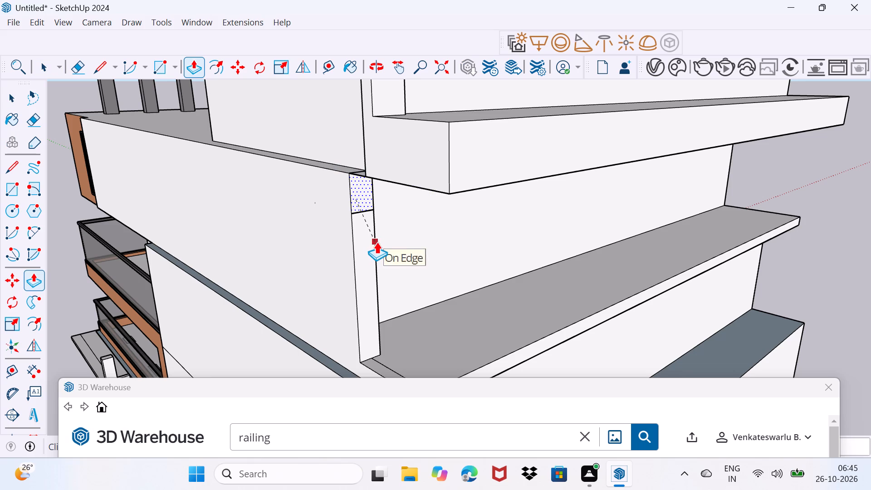
key("space")
Erase the short edge crossing the narrow wall end where the small projection meets the wall below.
left_click_drag(351, 241, 358, 235)
scroll(359, 228, "up", 3)
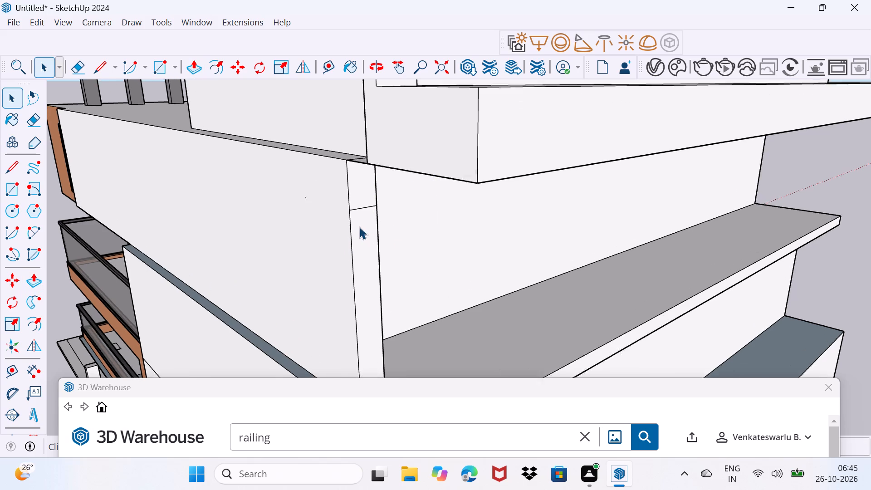
key("e")
left_click(365, 206)
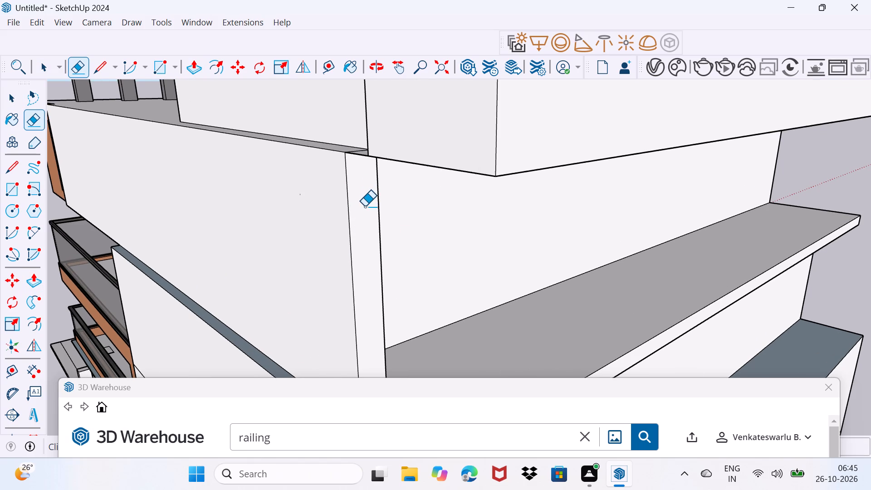
left_click_drag(367, 176, 360, 190)
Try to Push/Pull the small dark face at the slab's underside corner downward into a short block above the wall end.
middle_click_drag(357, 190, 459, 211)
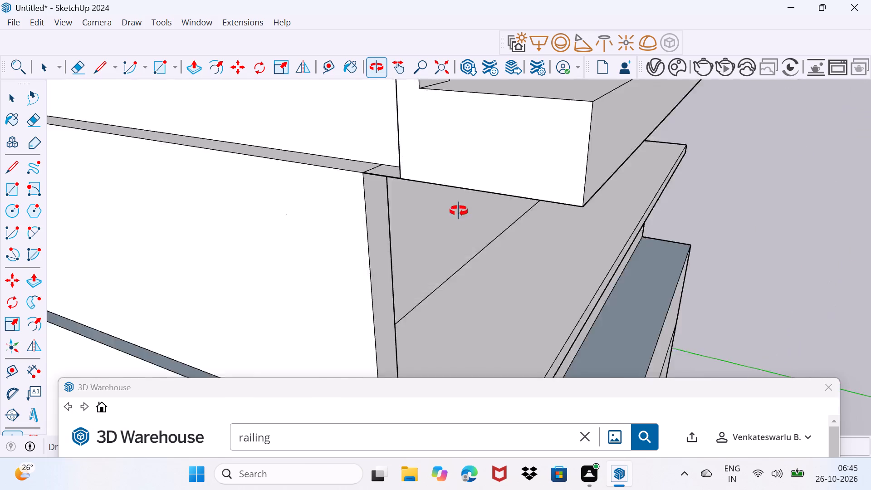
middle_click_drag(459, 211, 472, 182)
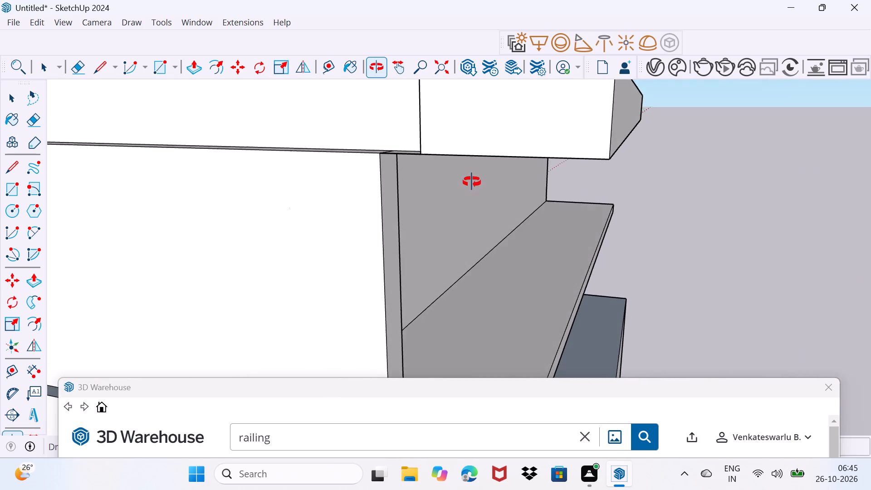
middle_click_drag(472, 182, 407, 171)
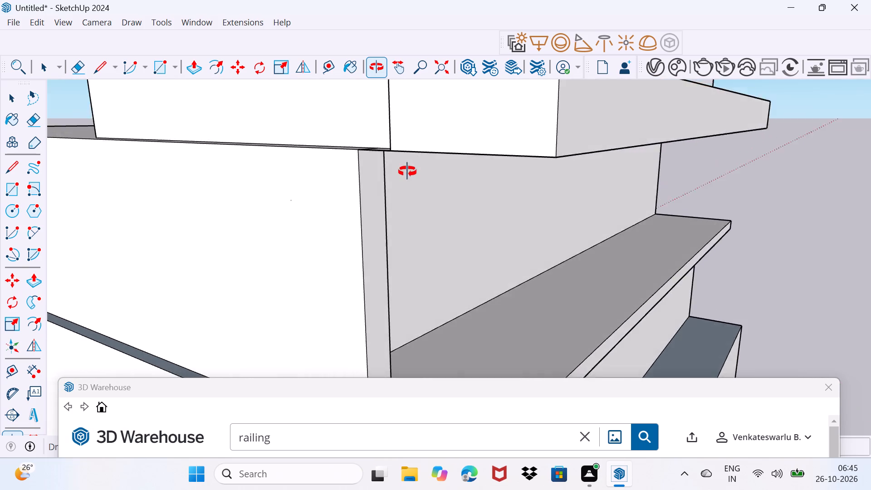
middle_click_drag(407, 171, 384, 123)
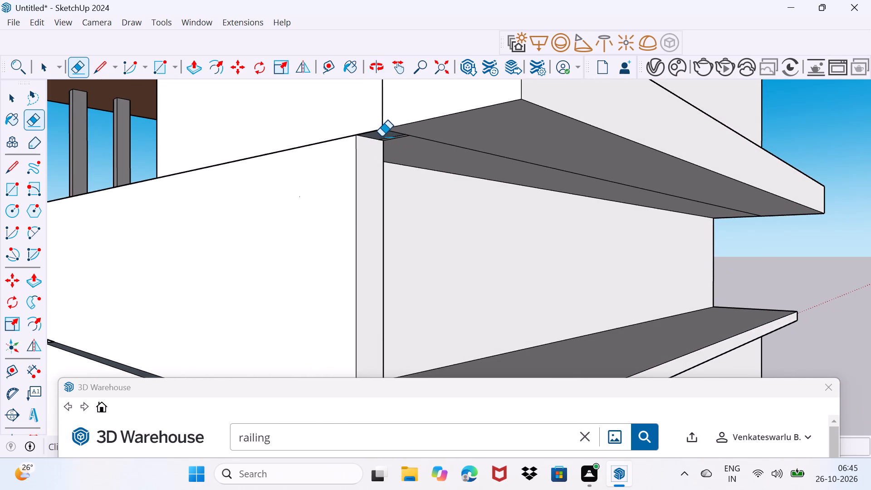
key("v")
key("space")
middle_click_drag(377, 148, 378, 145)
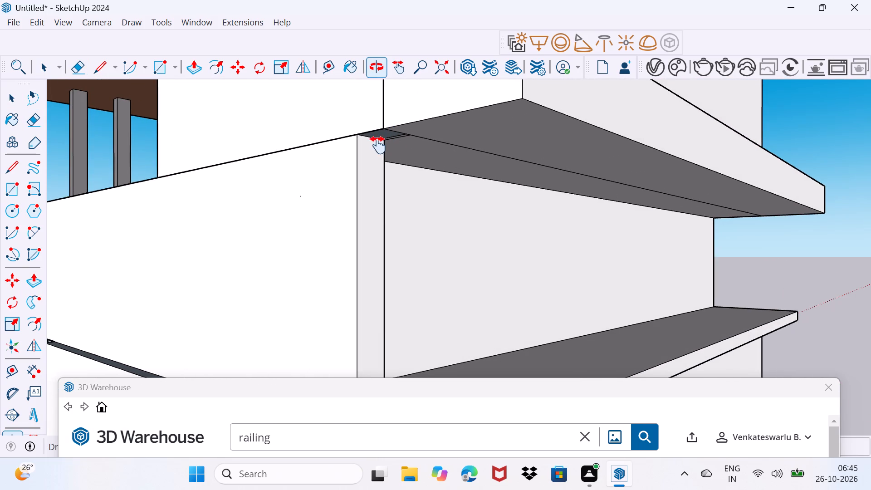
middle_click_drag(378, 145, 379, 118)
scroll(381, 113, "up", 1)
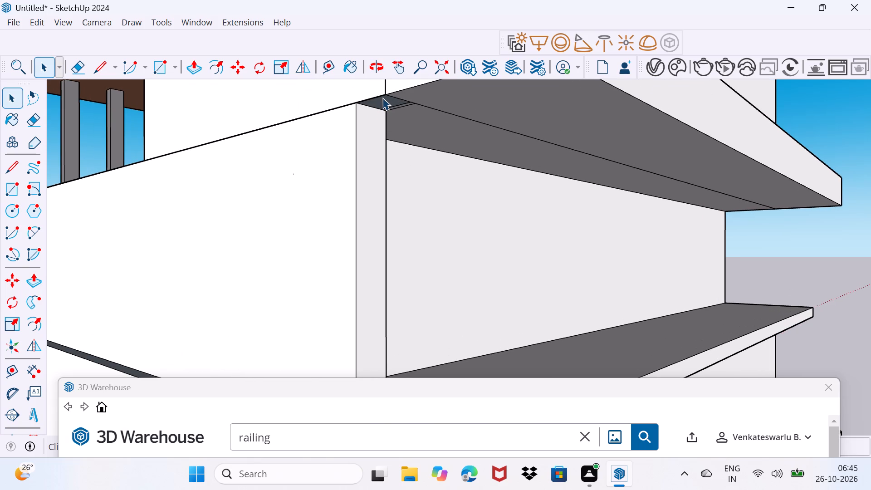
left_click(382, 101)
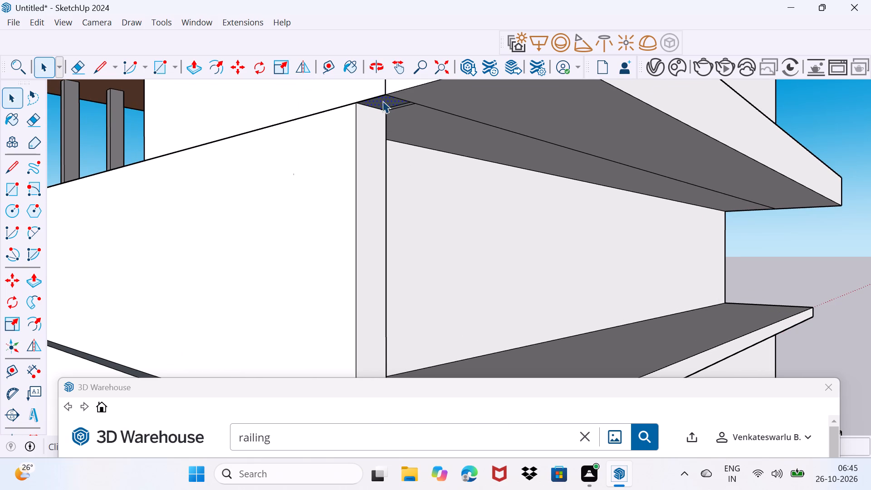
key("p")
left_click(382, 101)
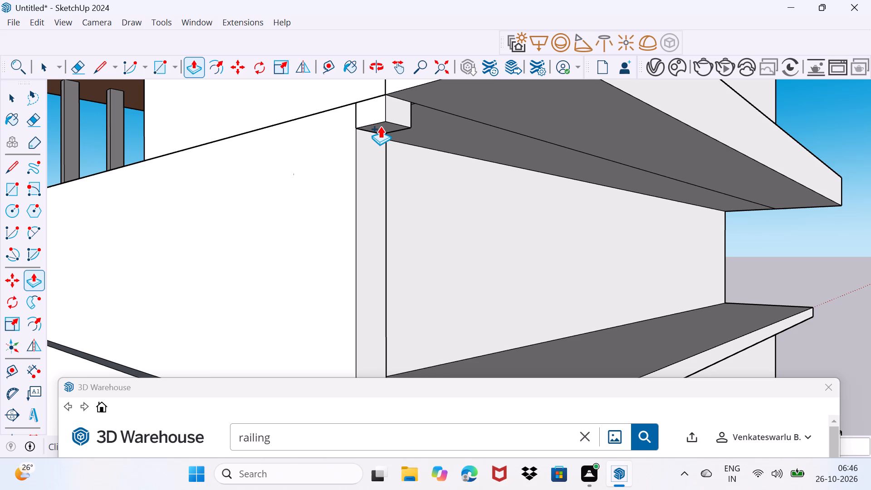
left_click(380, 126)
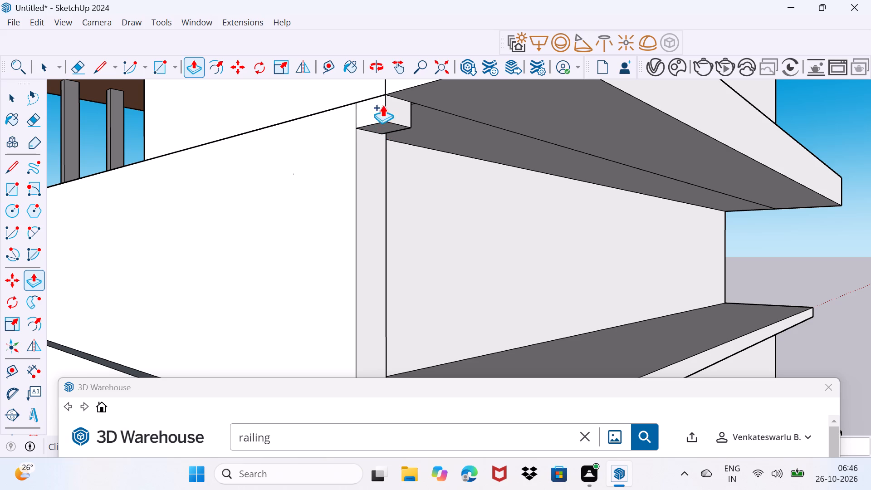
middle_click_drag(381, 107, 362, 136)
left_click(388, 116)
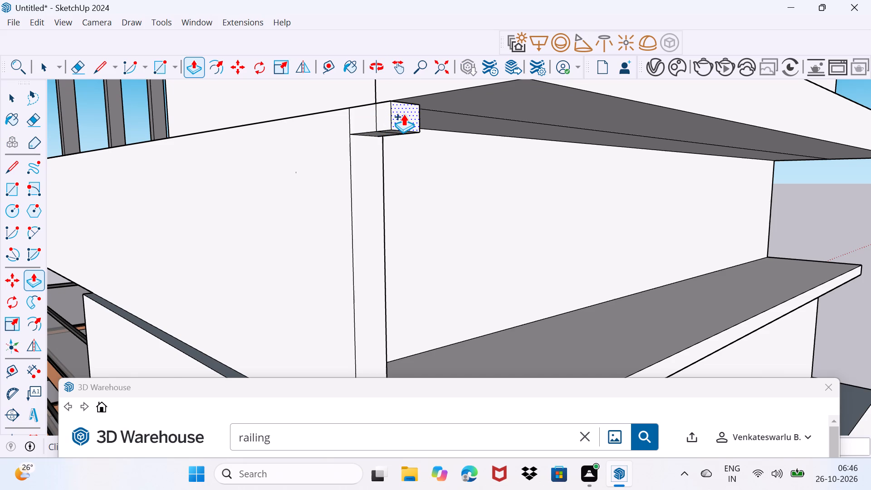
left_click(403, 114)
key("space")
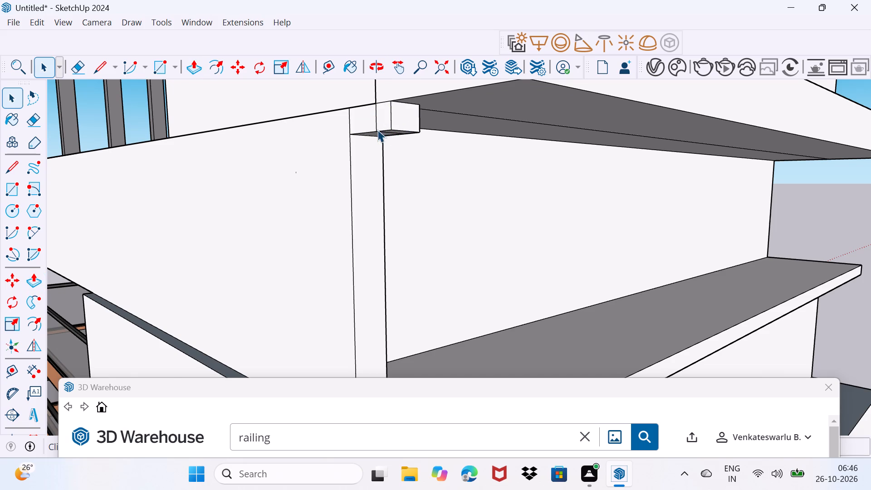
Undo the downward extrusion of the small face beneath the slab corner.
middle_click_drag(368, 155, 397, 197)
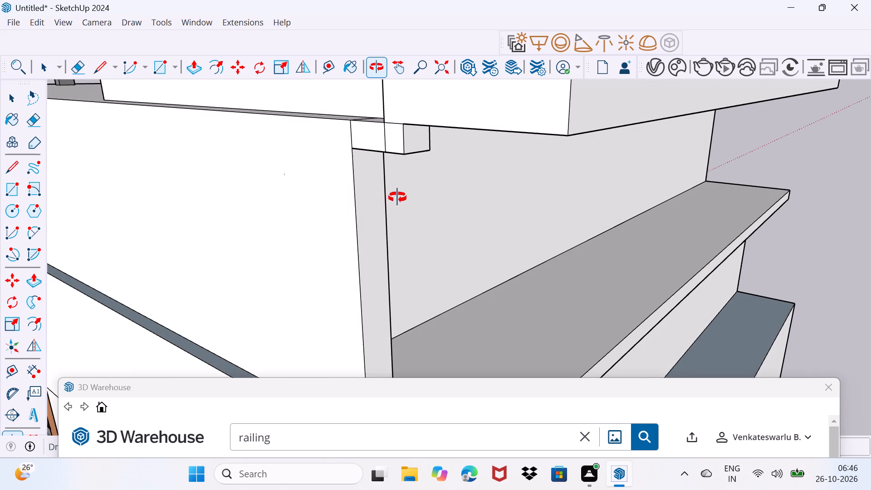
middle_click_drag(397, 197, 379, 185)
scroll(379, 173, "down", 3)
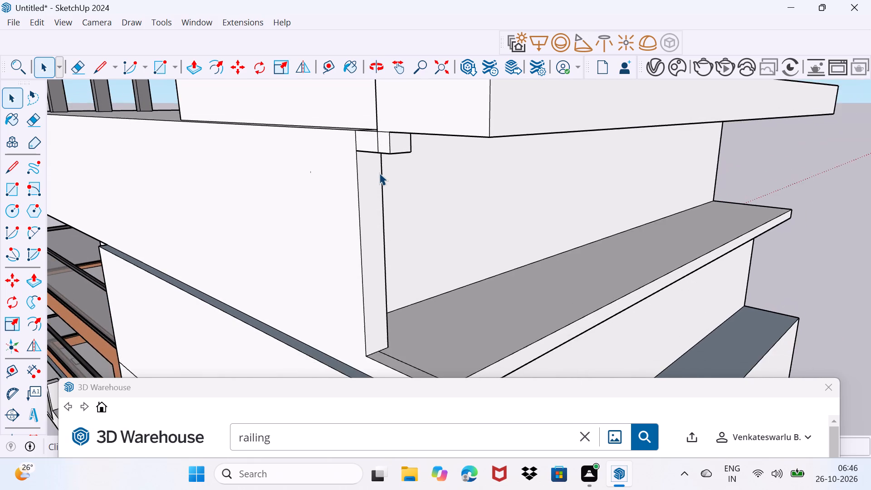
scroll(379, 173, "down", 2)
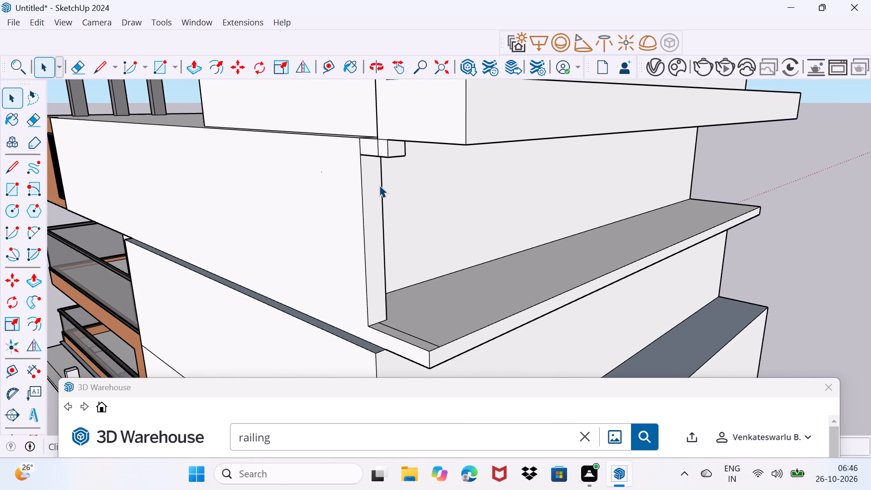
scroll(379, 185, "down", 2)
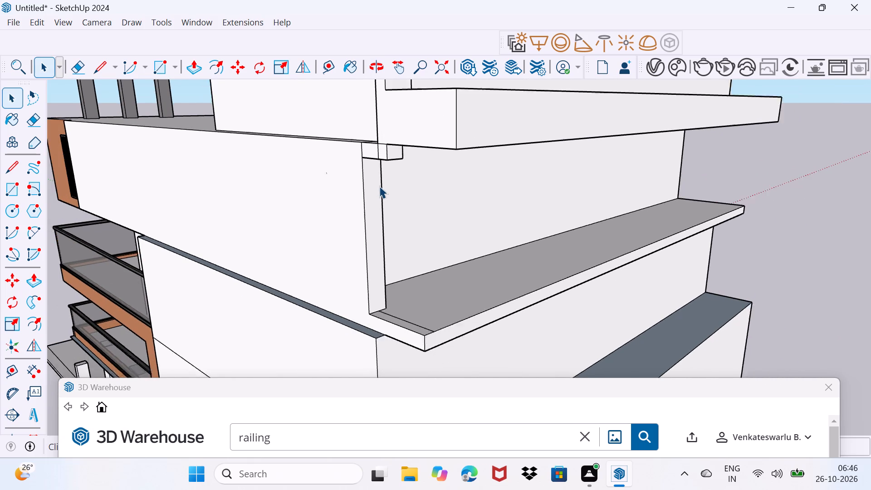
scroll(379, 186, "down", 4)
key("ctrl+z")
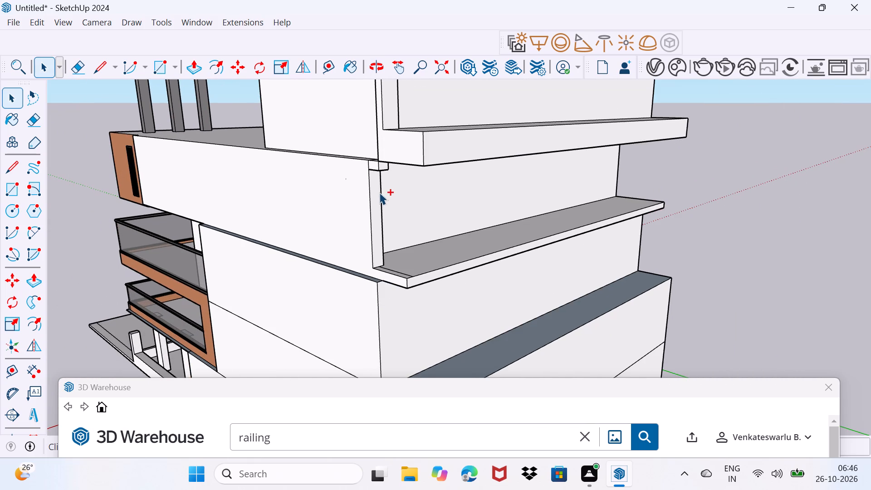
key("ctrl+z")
Erase the long stray edge running along the underside of the projecting top-floor slab beside the wall end.
middle_click_drag(379, 192, 363, 170)
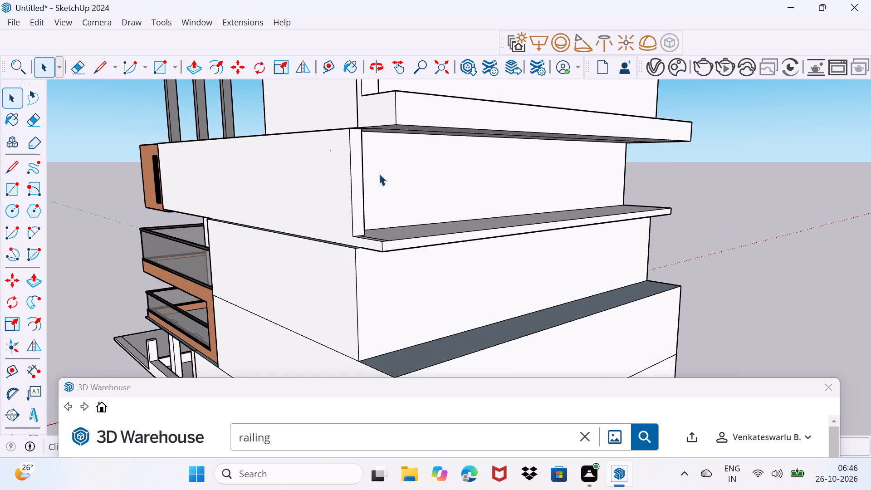
middle_click_drag(367, 171, 333, 157)
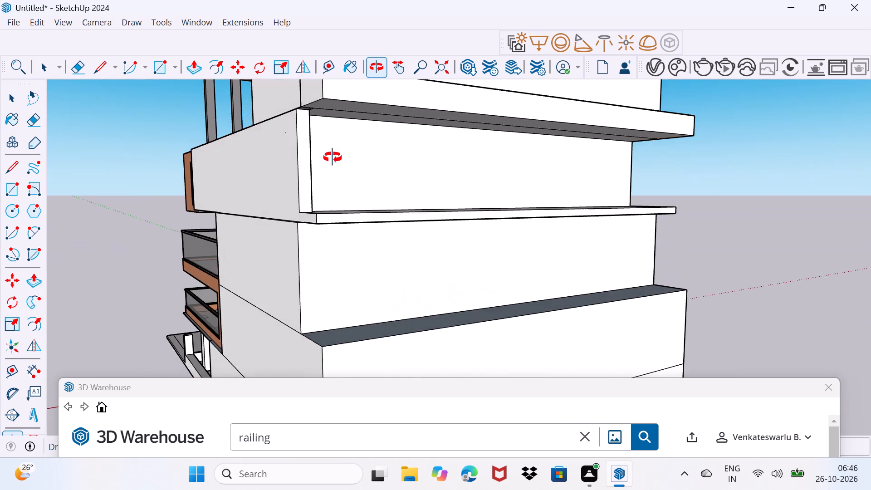
middle_click_drag(333, 157, 311, 144)
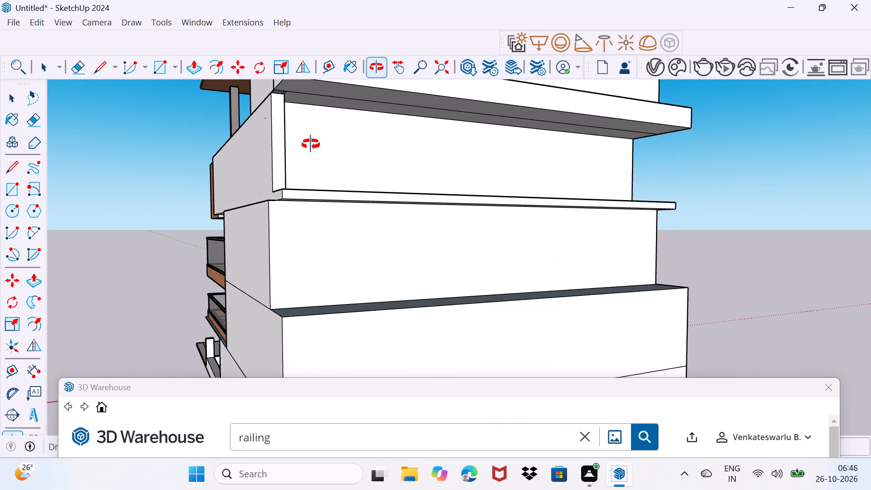
middle_click_drag(311, 144, 436, 328)
middle_click_drag(436, 322, 373, 236)
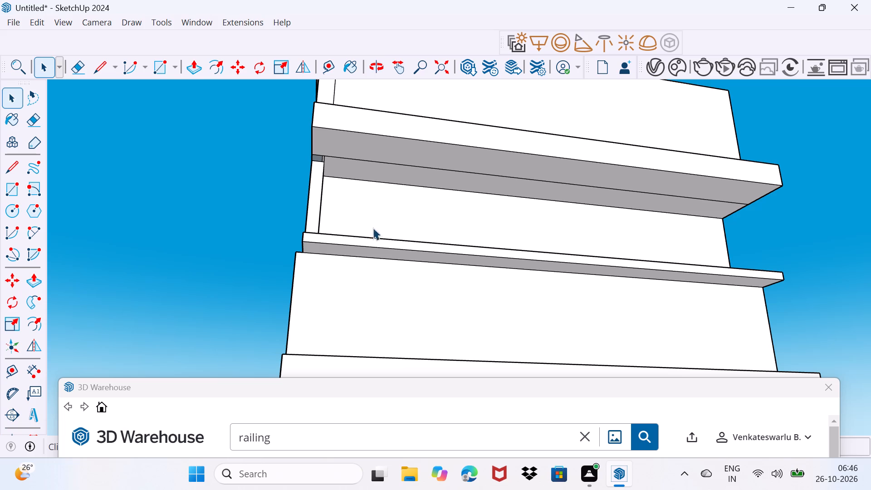
scroll(337, 162, "up", 7)
key("e")
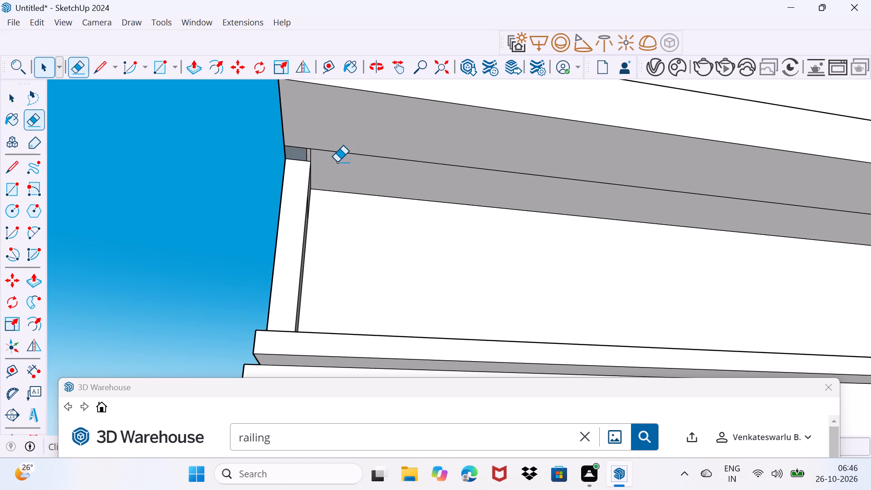
left_click(343, 151)
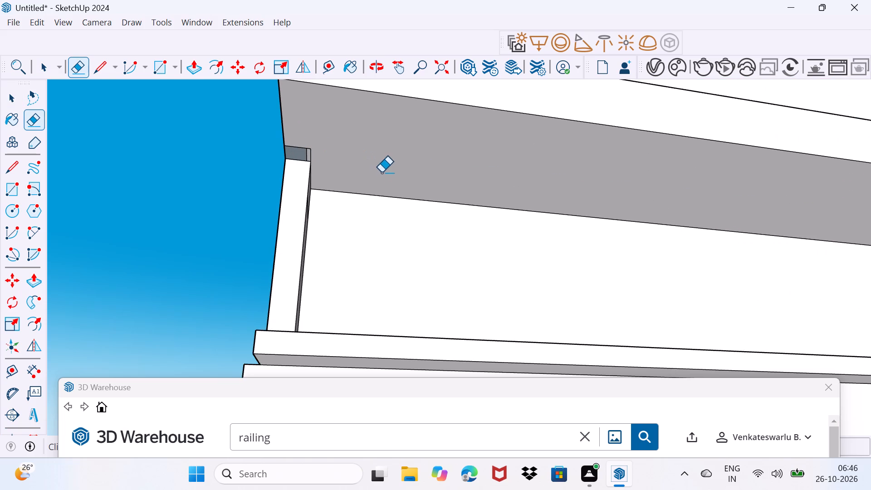
Erase the short edge separating the side ledge from the small face where the wall end meets the slab corner.
middle_click_drag(382, 172, 618, 299)
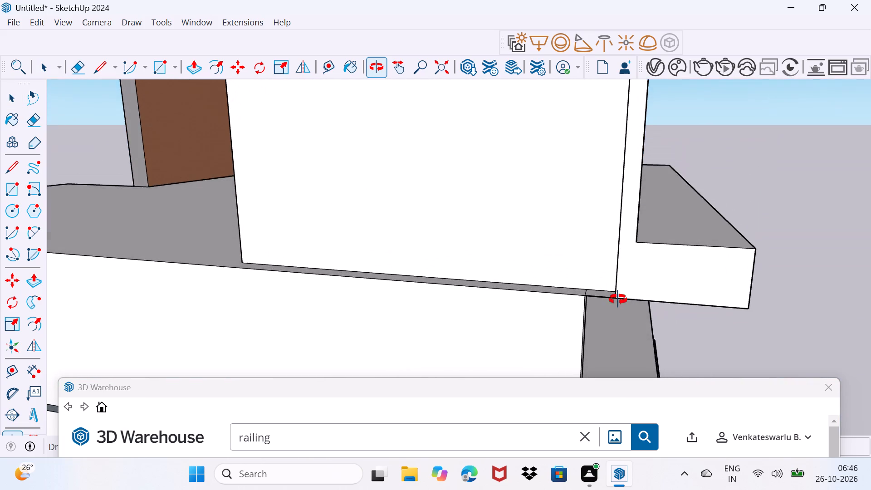
middle_click_drag(618, 299, 618, 303)
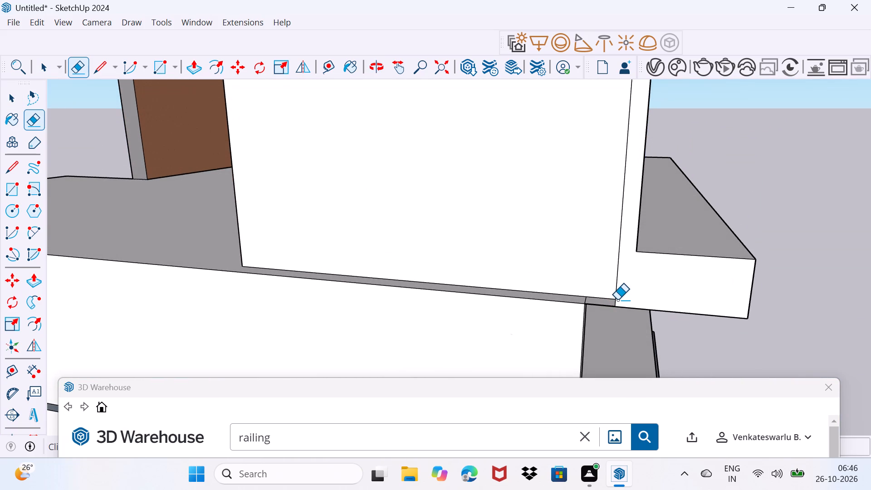
middle_click_drag(617, 300, 498, 186)
scroll(496, 193, "down", 1)
scroll(499, 187, "up", 1)
left_click(548, 250)
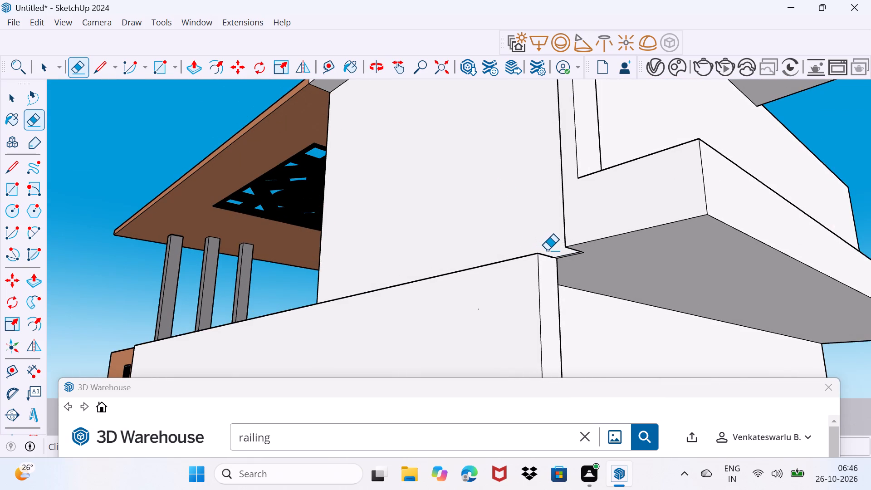
Examine the slab corner, wall end and lower rear projections from below and from the side.
scroll(561, 259, "up", 15)
middle_click_drag(559, 262, 615, 307)
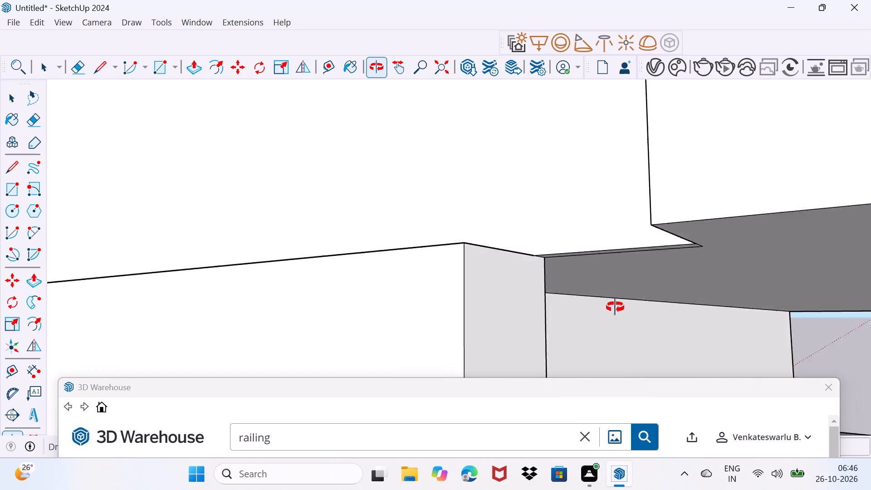
middle_click_drag(615, 307, 484, 150)
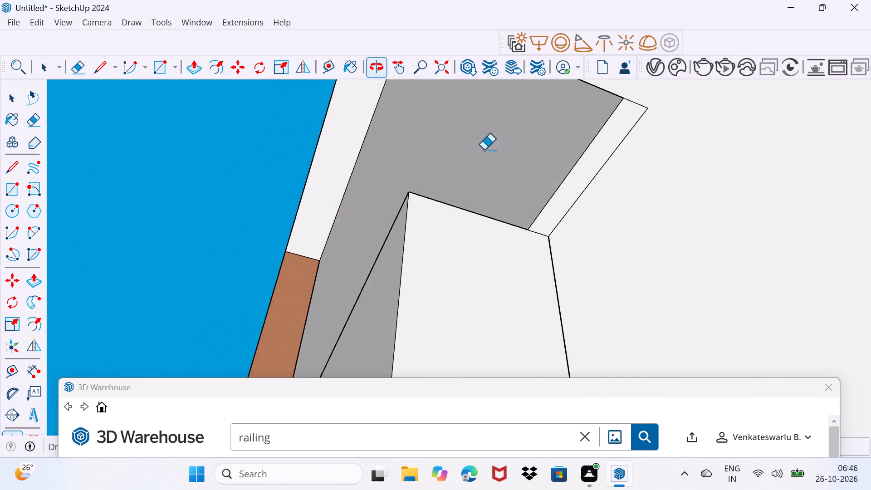
middle_click_drag(484, 150, 483, 149)
key("space")
scroll(545, 180, "down", 8)
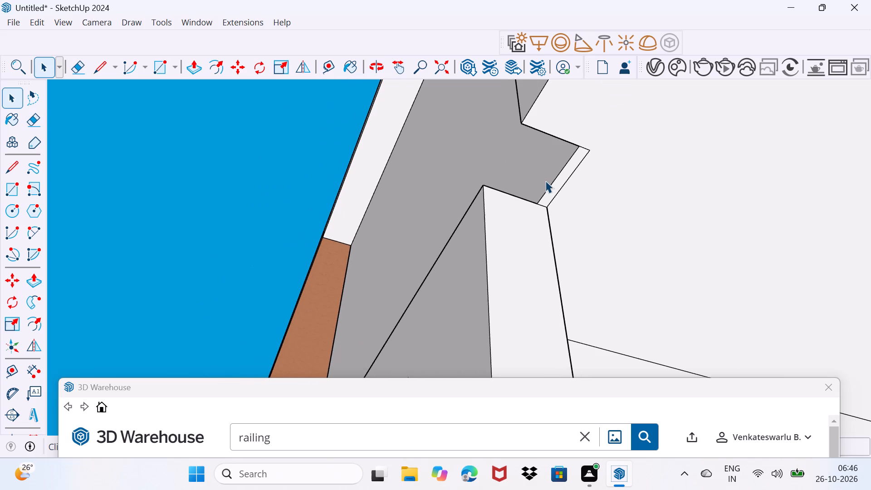
scroll(543, 183, "down", 3)
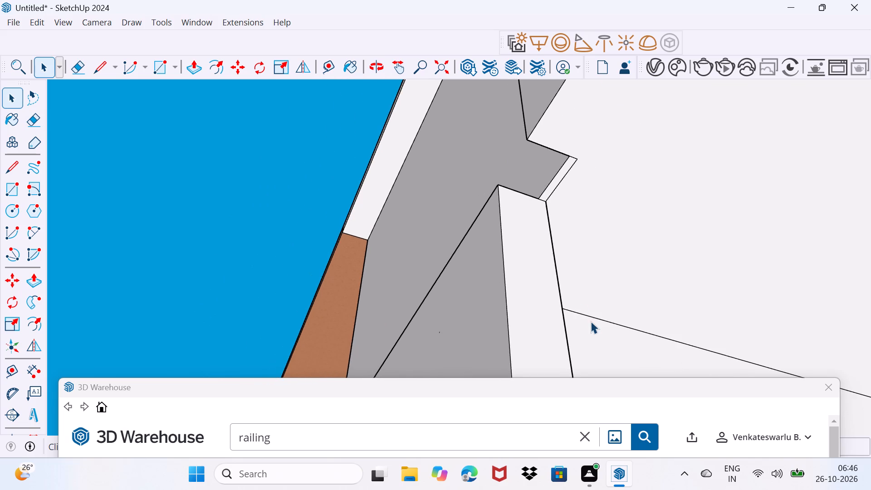
scroll(592, 325, "down", 10)
middle_click_drag(592, 326, 502, 105)
middle_click_drag(519, 134, 533, 159)
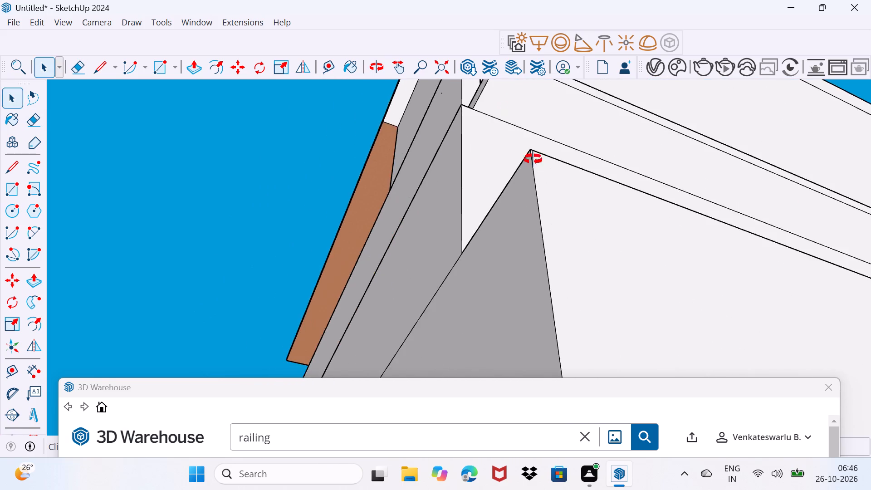
middle_click_drag(533, 159, 517, 219)
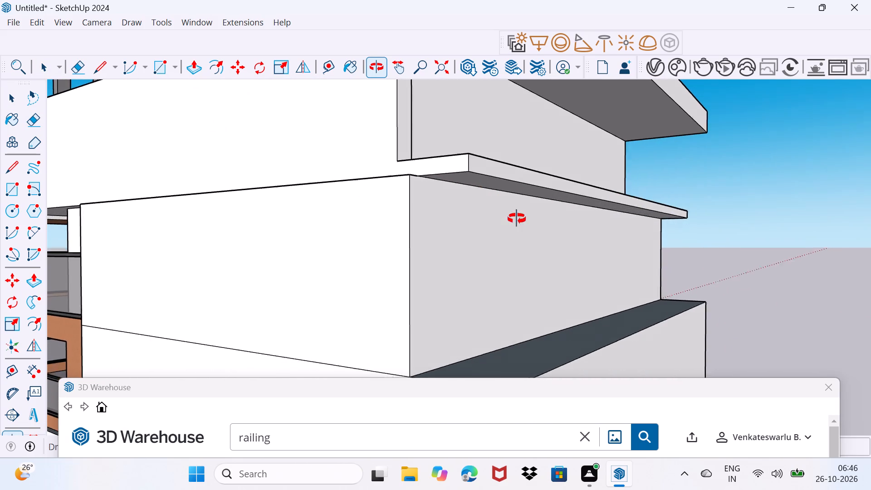
Draw a short vertical line across the outer edge face of the rear slab projection, near its corner.
middle_click_drag(517, 219, 499, 201)
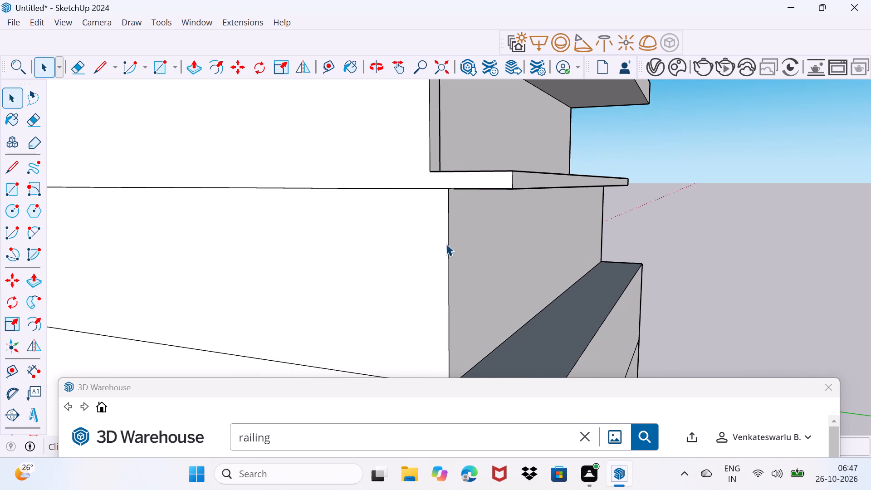
left_click(446, 244)
left_click_drag(443, 254, 469, 230)
scroll(480, 232, "down", 4)
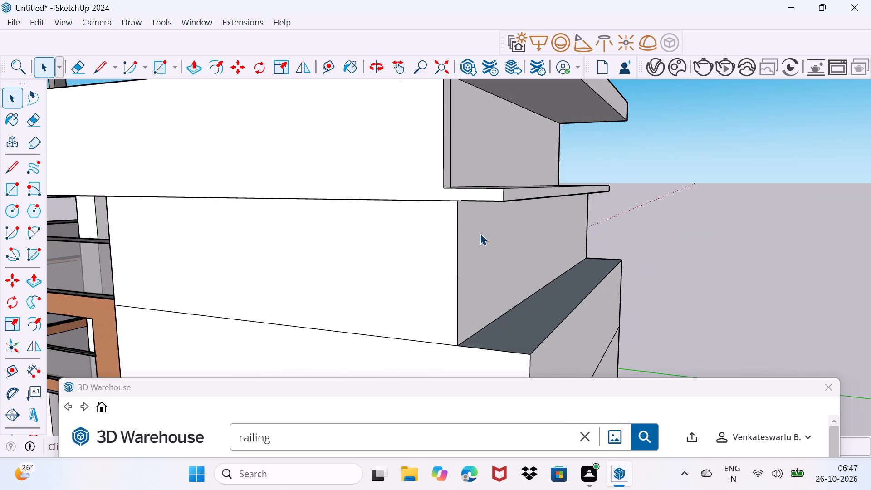
scroll(480, 233, "down", 1)
middle_click_drag(480, 240, 450, 245)
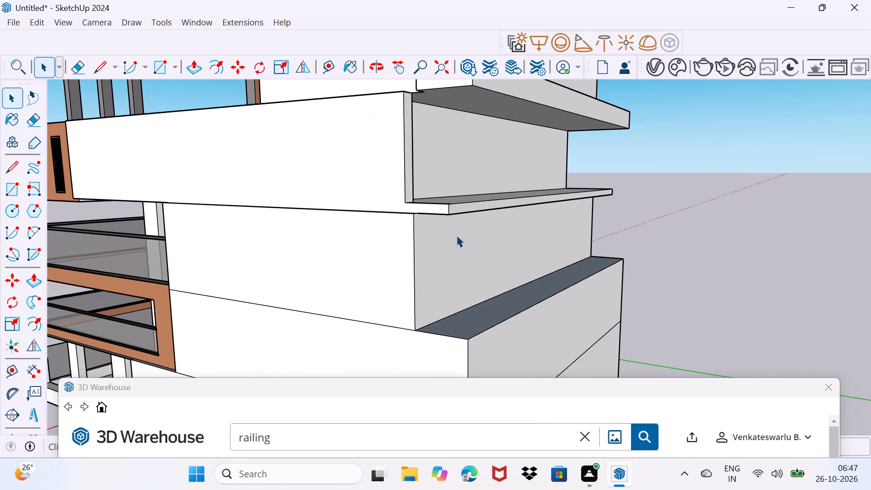
scroll(477, 200, "up", 4)
middle_click_drag(477, 204, 459, 212)
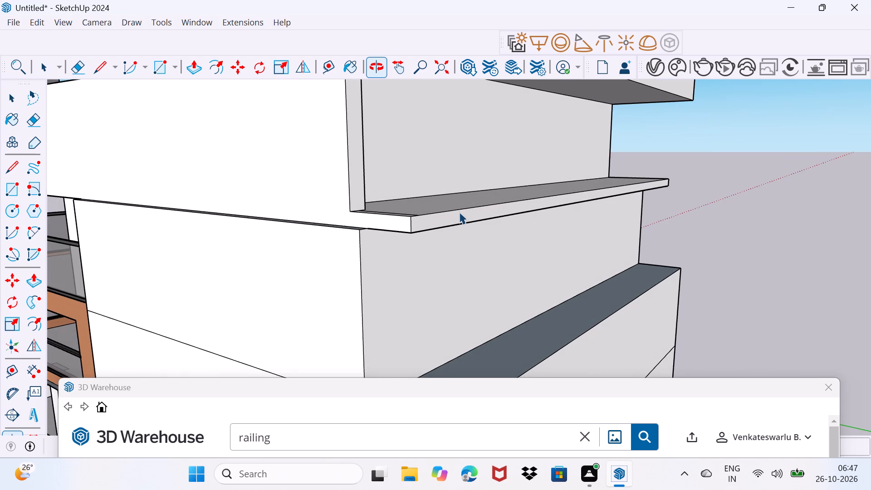
key("l")
left_click_drag(459, 212, 459, 217)
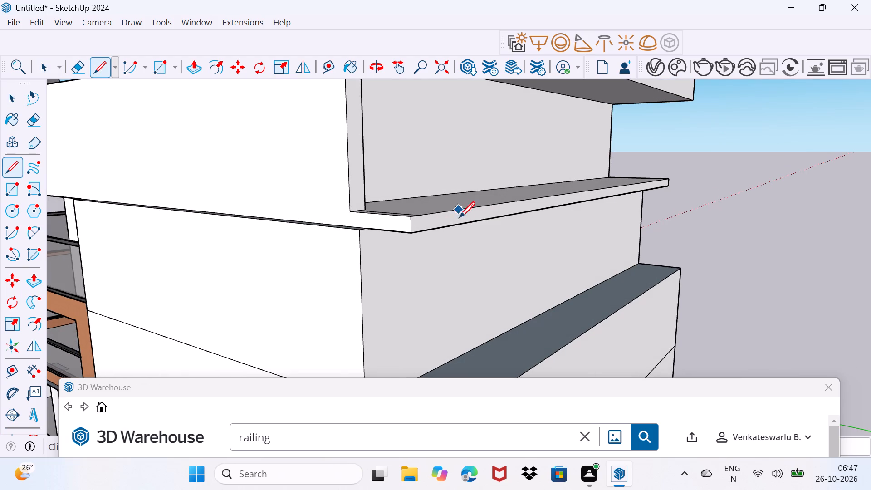
left_click_drag(459, 217, 459, 222)
left_click(459, 223)
scroll(455, 223, "up", 3)
key("space")
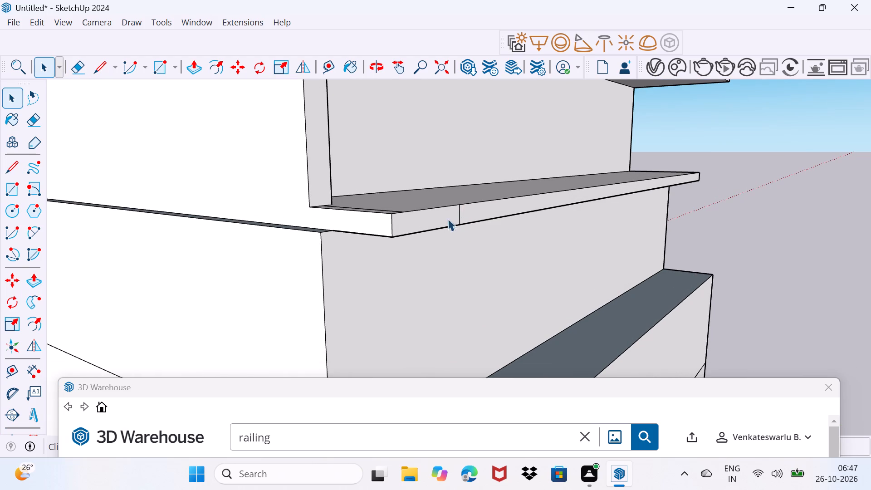
Erase the stray edge segments running across the slab projection's top between the wall end and the outer corner.
scroll(397, 210, "up", 4)
middle_click_drag(379, 221, 414, 283)
key("e")
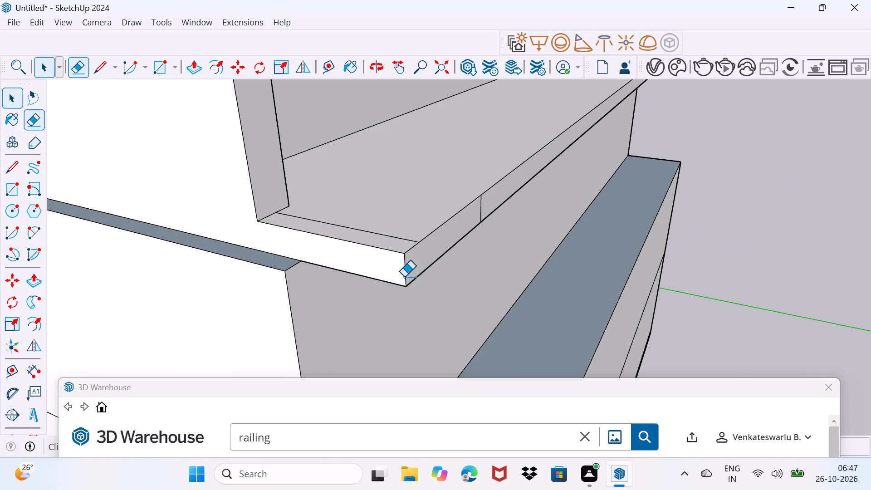
left_click(384, 235)
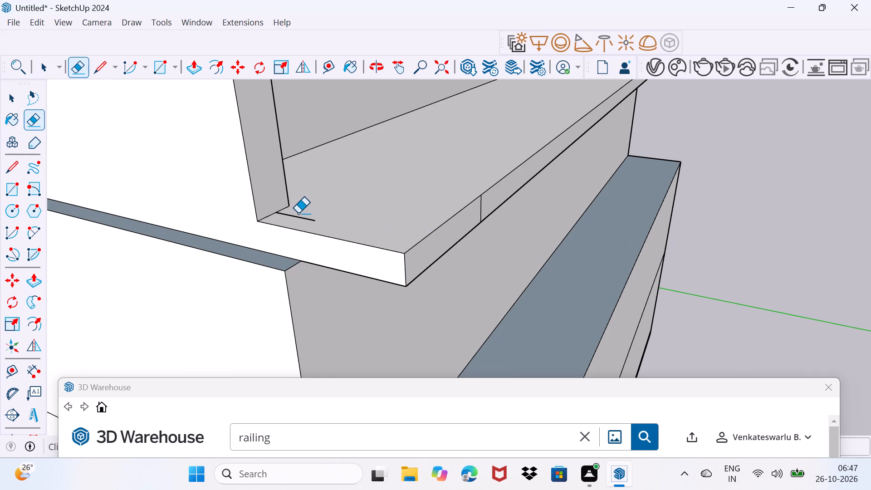
left_click(304, 217)
key("space")
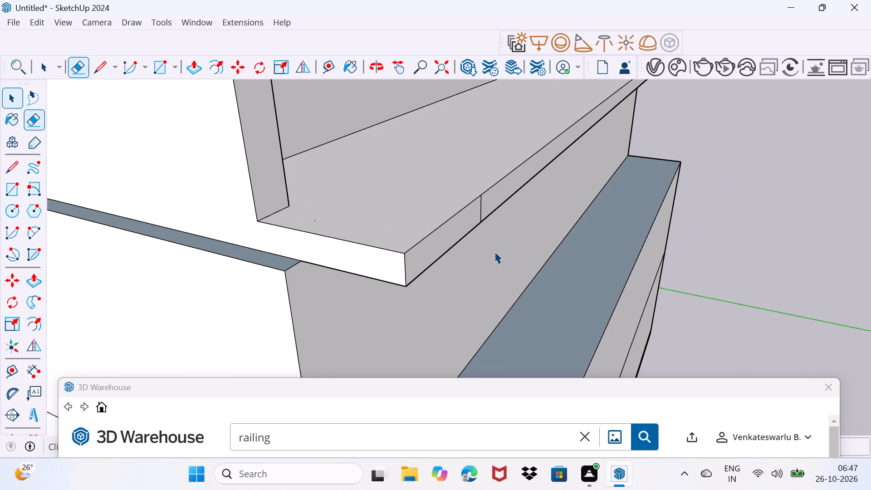
Move the short vertical dividing line along the slab's edge face, closer to the outer corner.
left_click(480, 215)
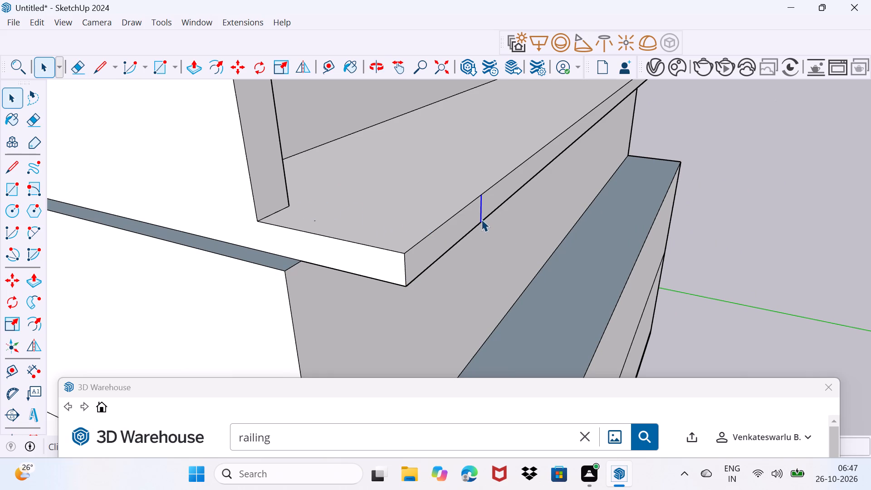
key("m")
left_click(482, 227)
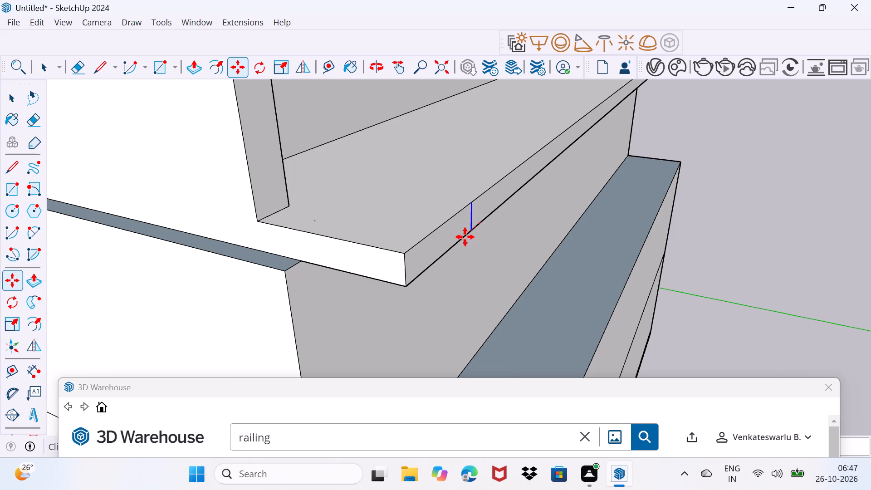
left_click(440, 254)
key("space")
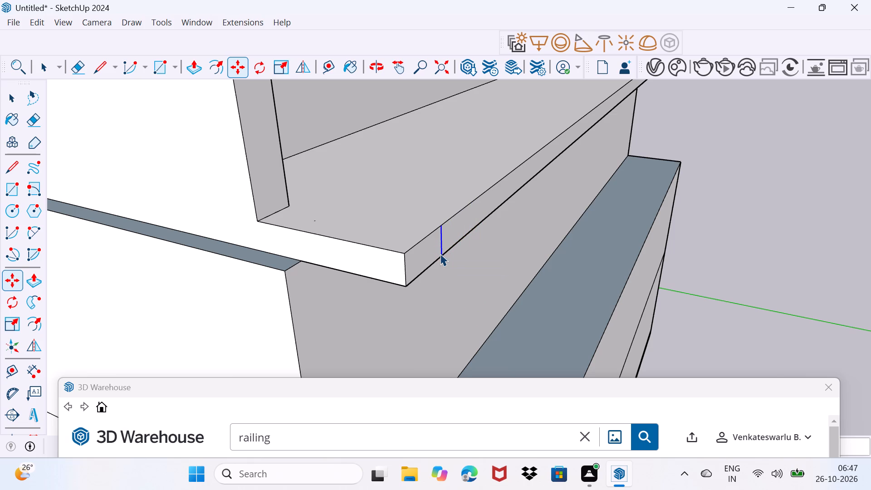
Push the long part of the slab's edge face inward toward the lower wall face, leaving a short corner piece projecting.
left_click(420, 255)
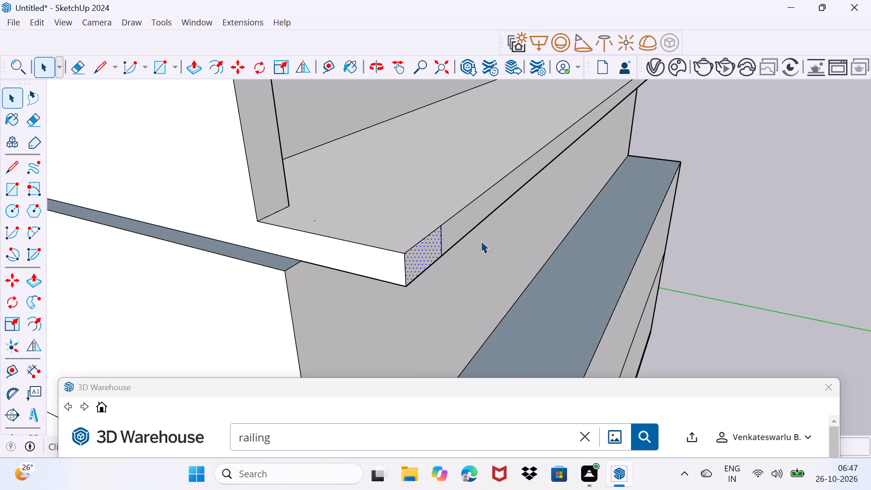
left_click(473, 228)
left_click(473, 220)
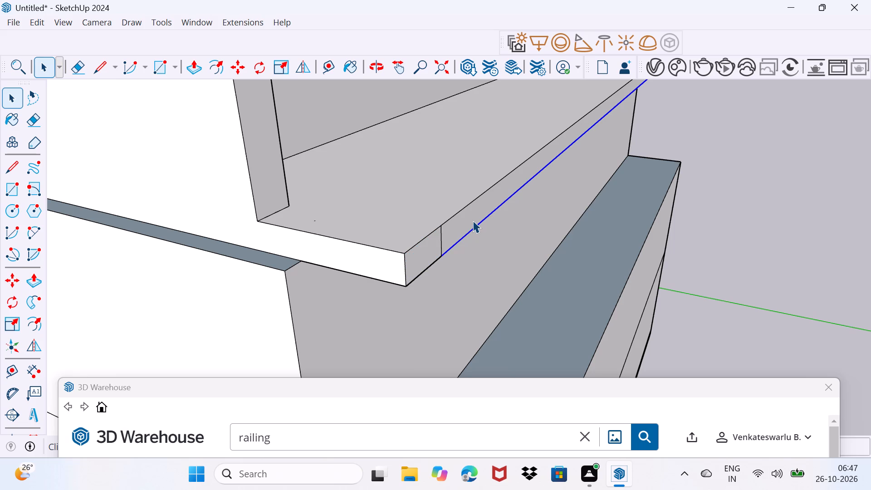
key("p")
left_click_drag(476, 223, 482, 225)
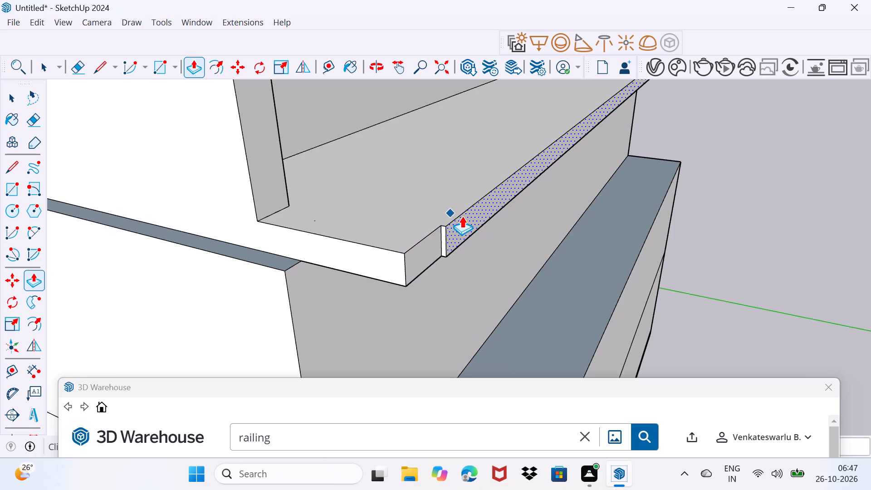
left_click_drag(469, 216, 388, 192)
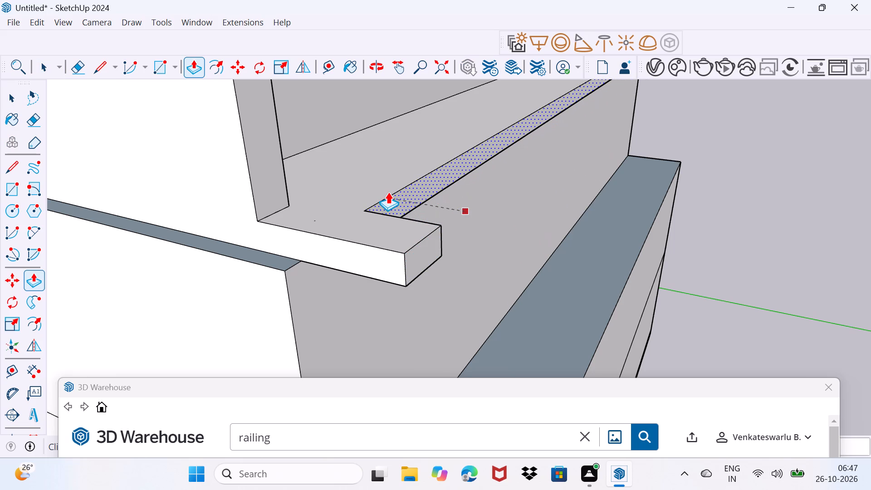
left_click_drag(388, 192, 394, 199)
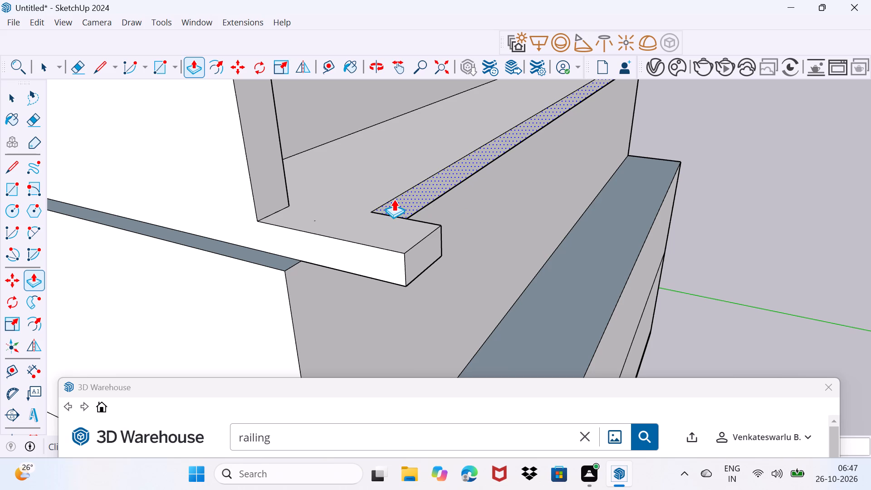
middle_click_drag(425, 197, 286, 110)
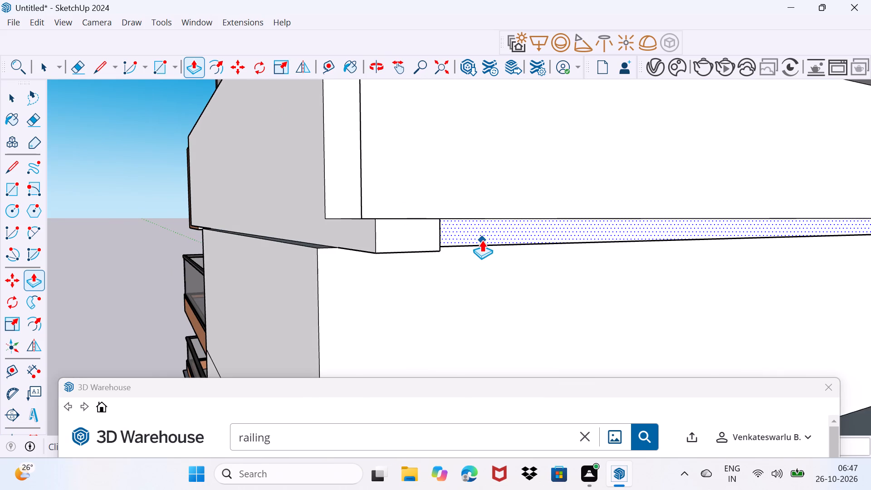
left_click_drag(482, 240, 475, 261)
left_click(475, 261)
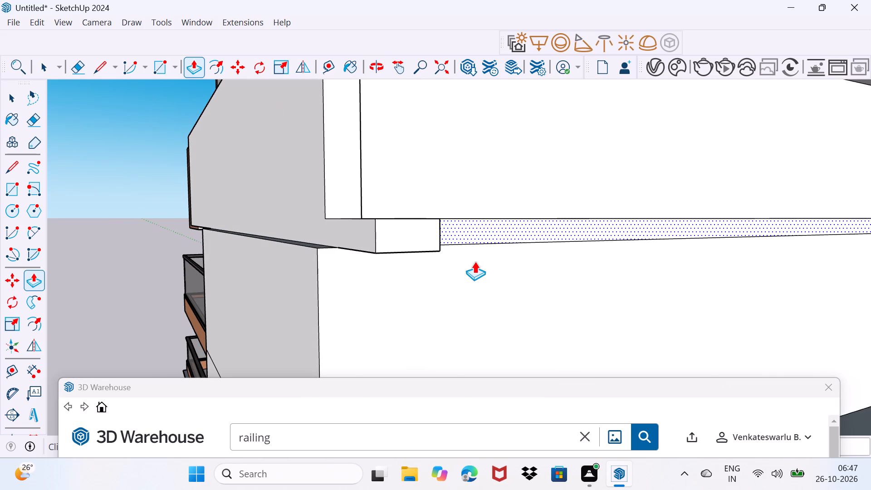
key("space")
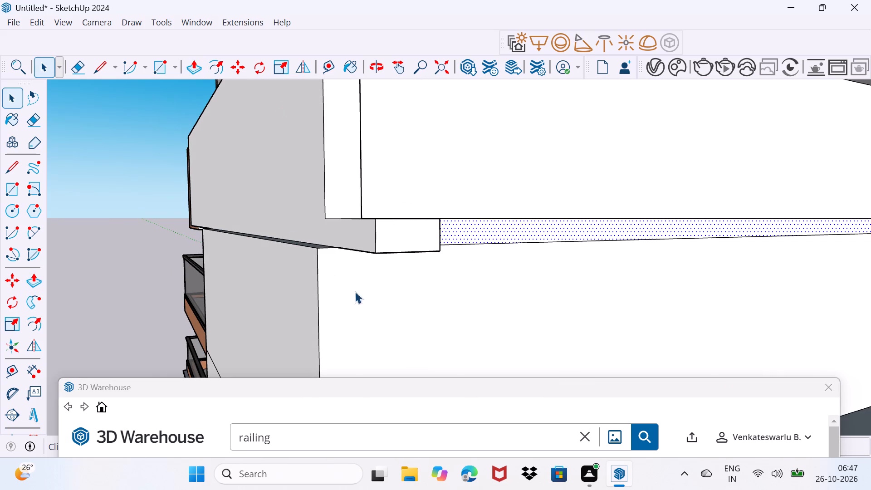
Push the end face of the projecting corner piece slightly inward to shorten it.
middle_click_drag(363, 299, 588, 309)
scroll(588, 309, "down", 5)
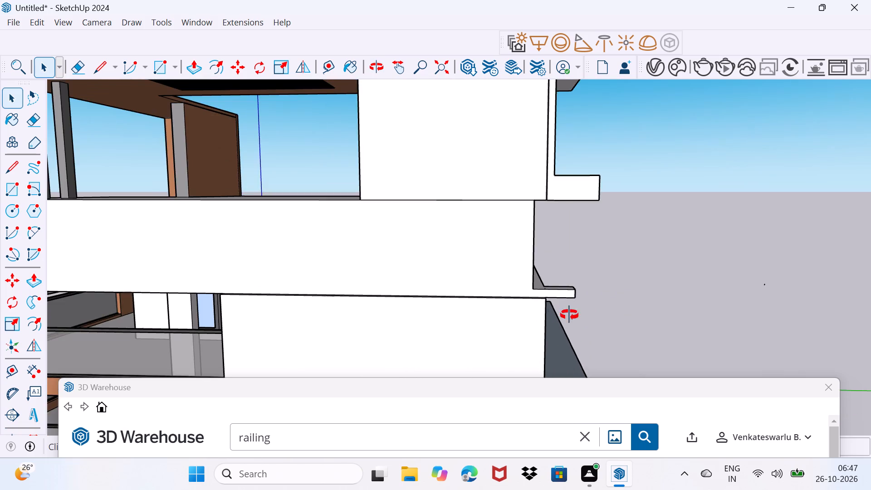
middle_click_drag(573, 314, 372, 287)
scroll(283, 230, "up", 5)
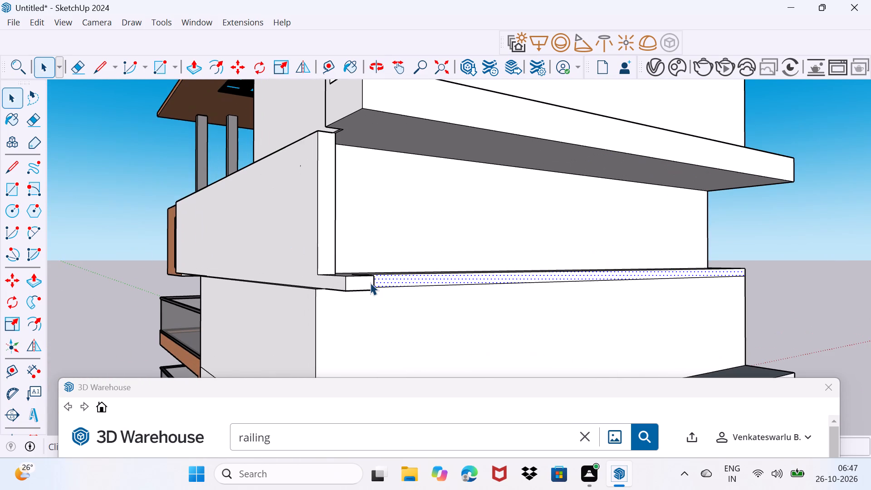
left_click(365, 282)
key("p")
left_click(365, 282)
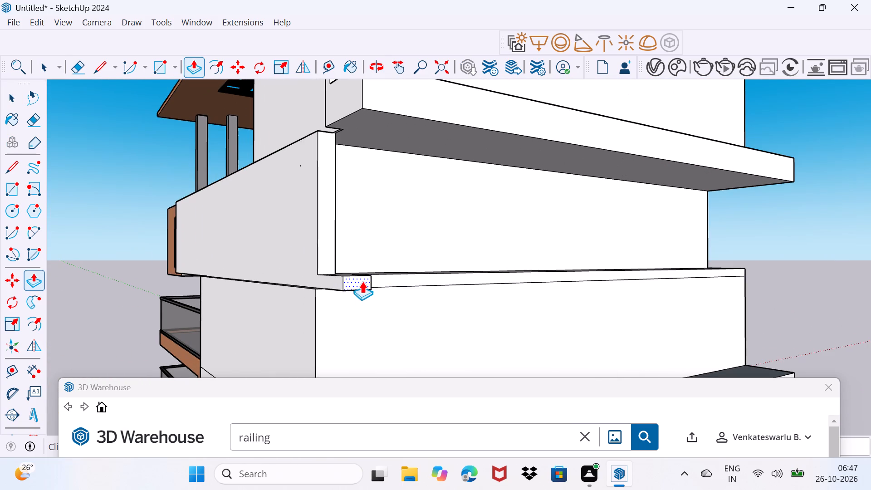
left_click(362, 281)
key("space")
Draw a rectangle on the side face of the corner piece, from near the wall line to its outer lower corner.
middle_click_drag(362, 281, 488, 330)
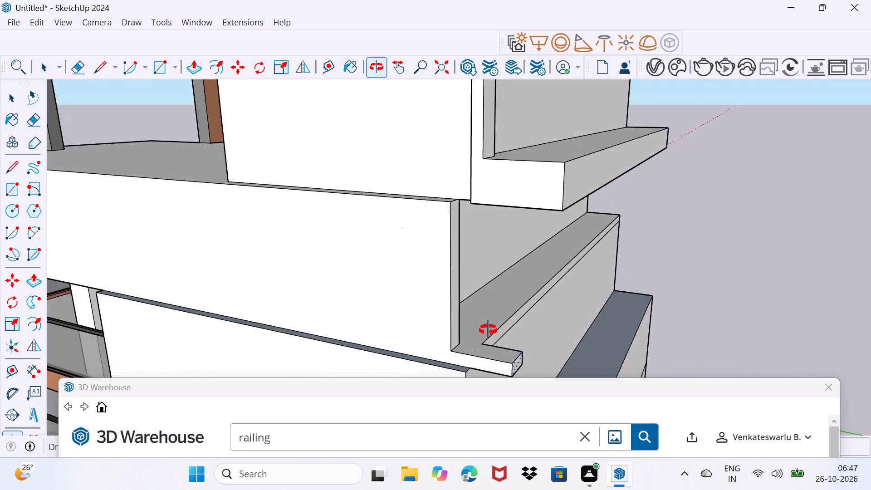
middle_click_drag(488, 330, 357, 162)
middle_click_drag(349, 201, 381, 196)
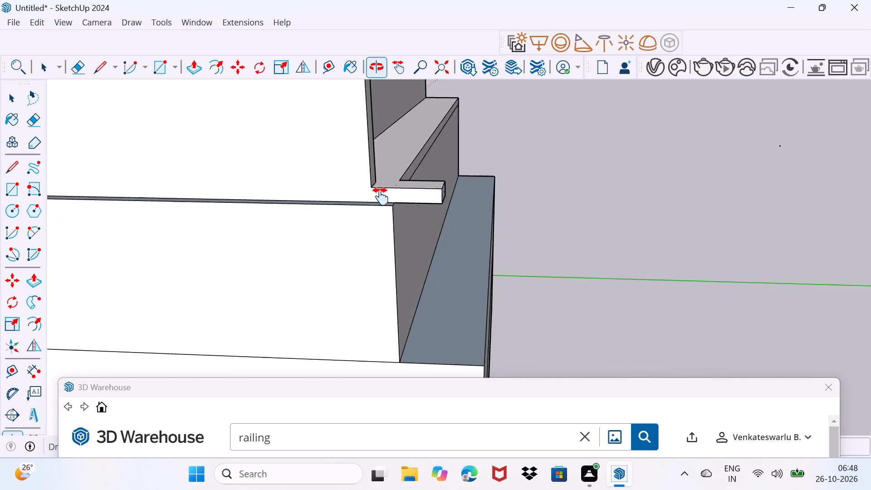
middle_click_drag(381, 196, 360, 169)
middle_click_drag(366, 176, 392, 191)
scroll(363, 147, "up", 2)
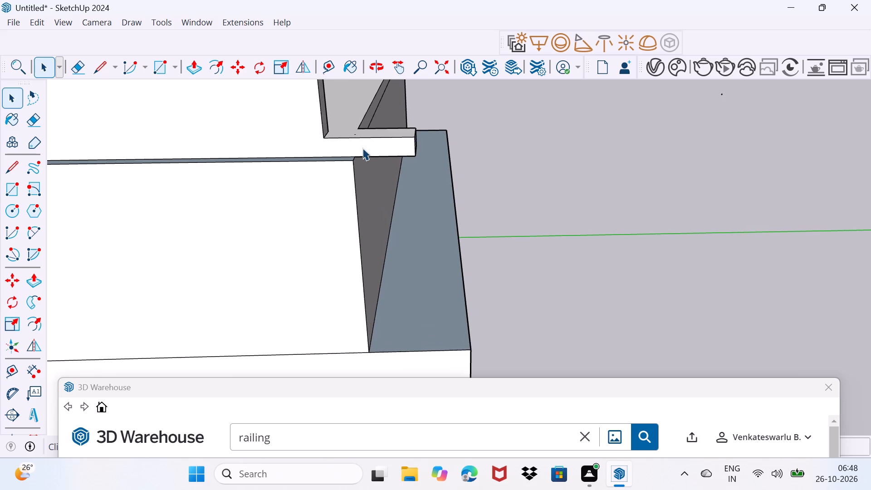
middle_click_drag(362, 151, 389, 153)
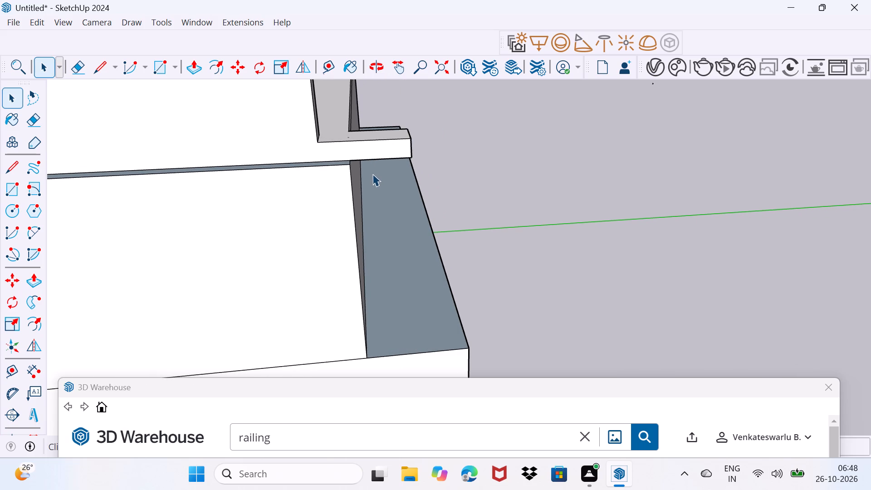
key("r")
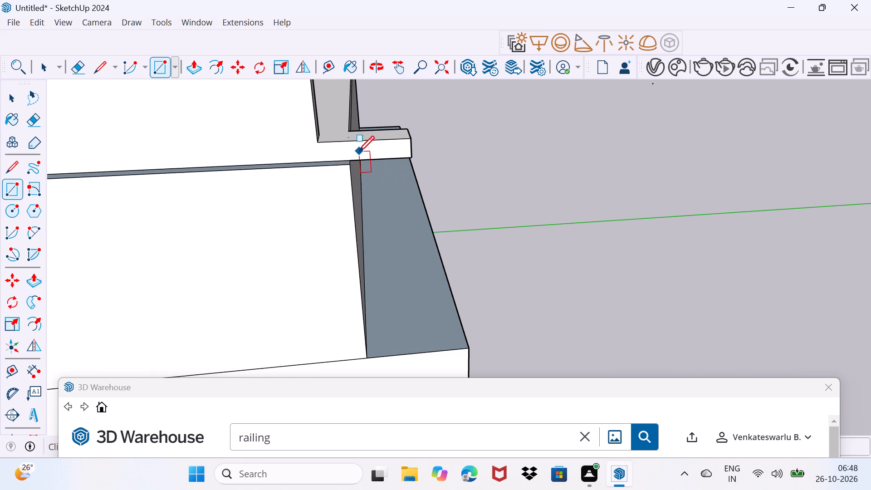
left_click(352, 143)
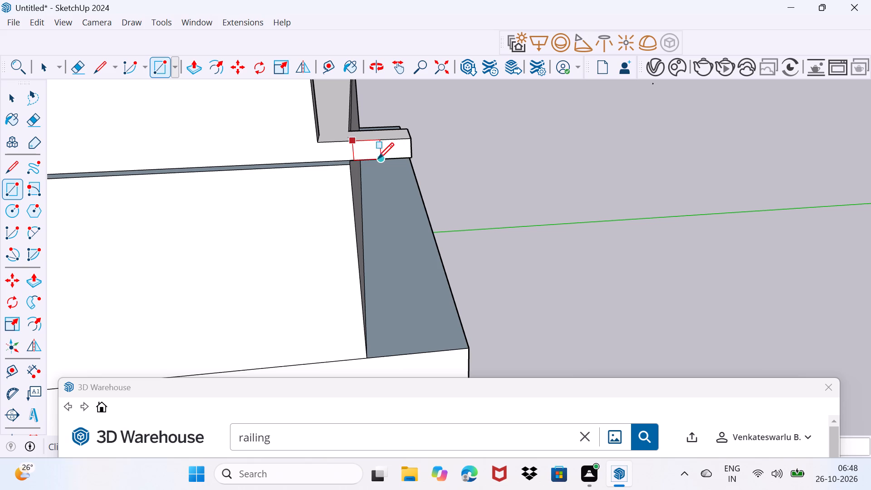
left_click(405, 156)
key("space")
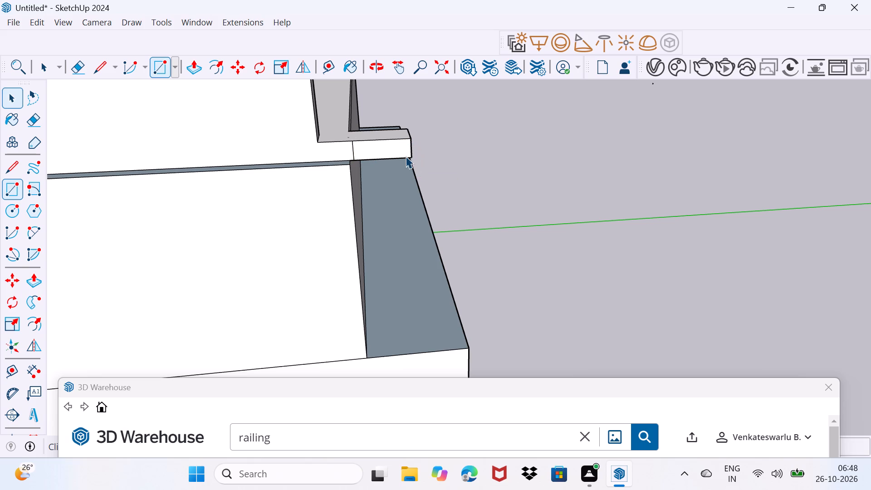
Extrude the new rectangular face outward sideways as a short block extending from the slab's corner piece.
left_click(397, 150)
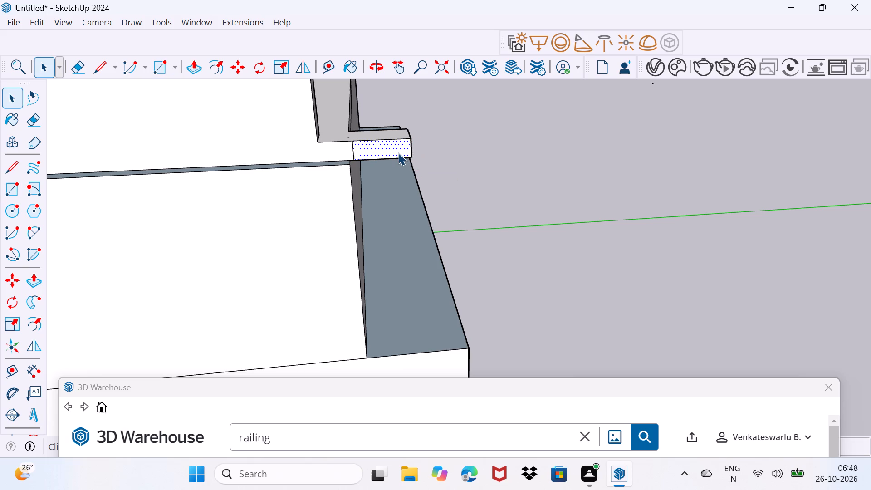
left_click(398, 154)
key("p")
left_click(398, 154)
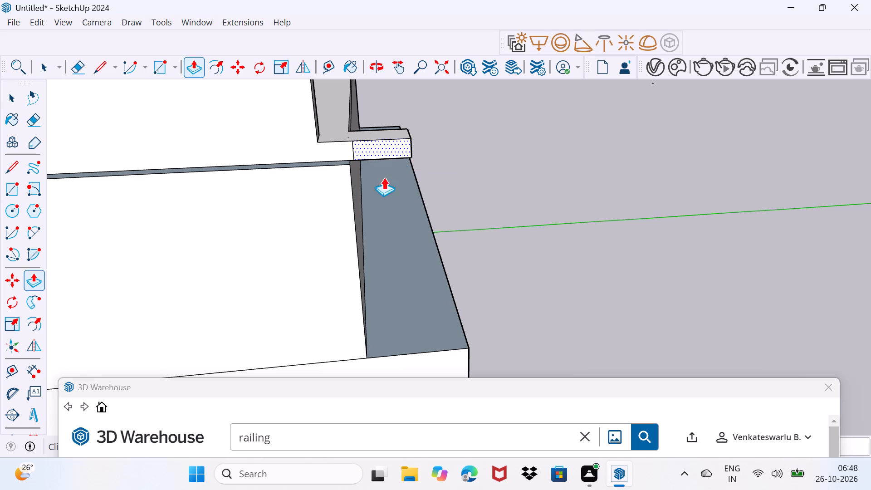
middle_click_drag(369, 250, 468, 259)
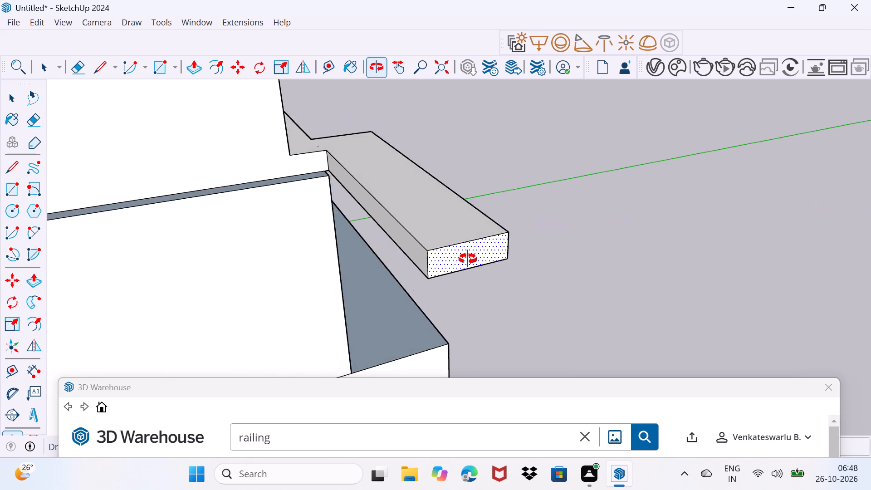
middle_click_drag(468, 259, 473, 259)
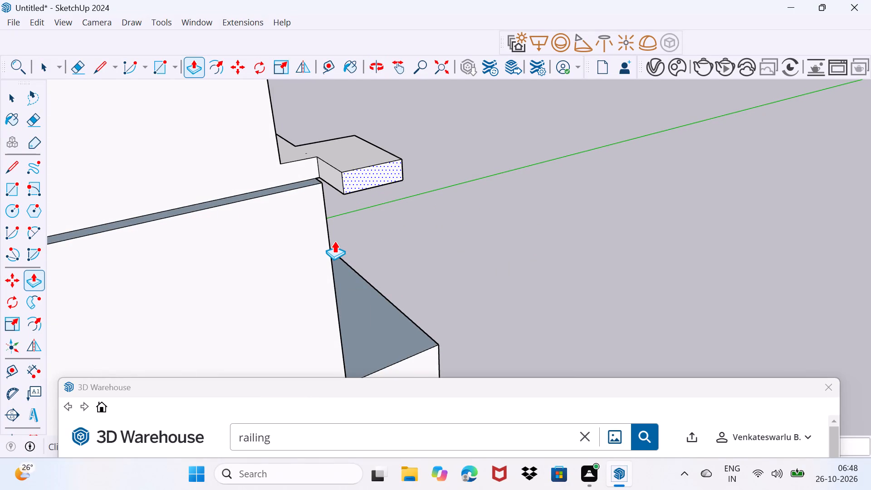
left_click(334, 241)
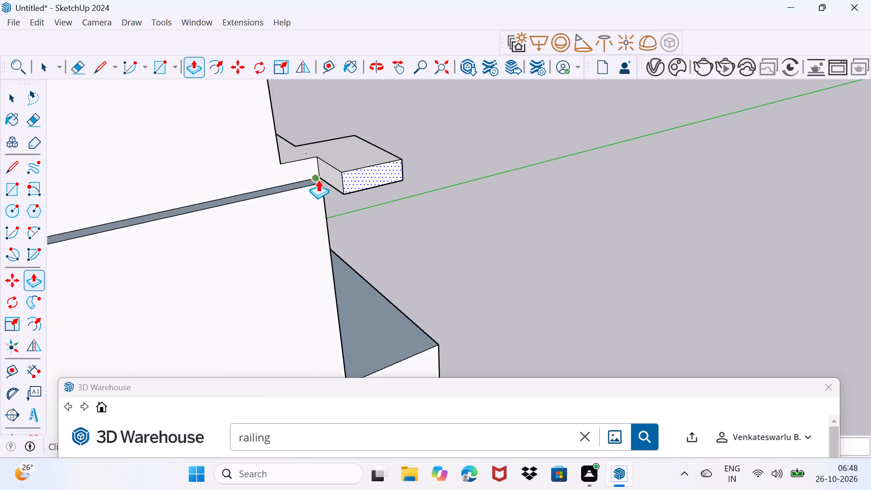
key("Escape")
Extrude the block's inner side face slightly toward the house, widening the block to the wall corner.
left_click(326, 177)
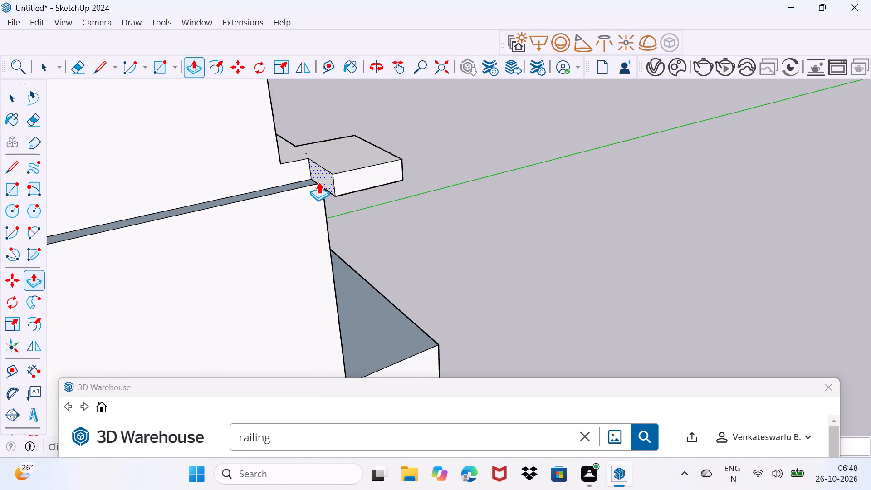
left_click(318, 182)
middle_click_drag(330, 196, 323, 198)
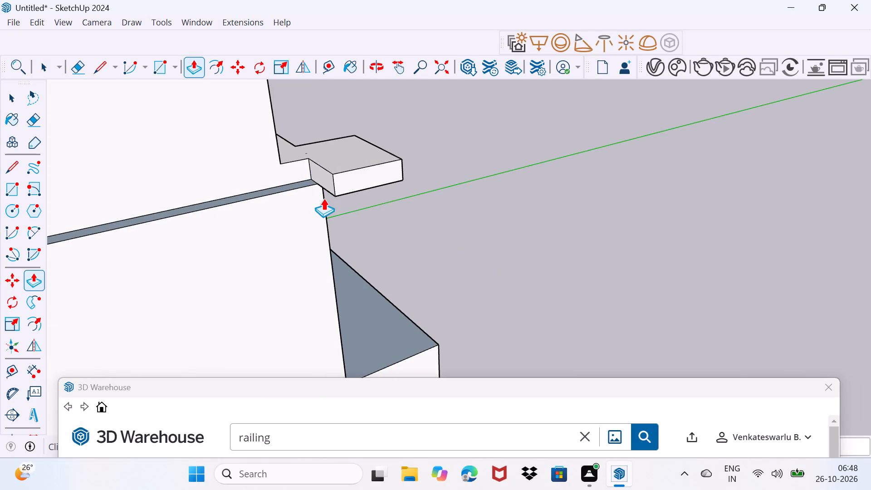
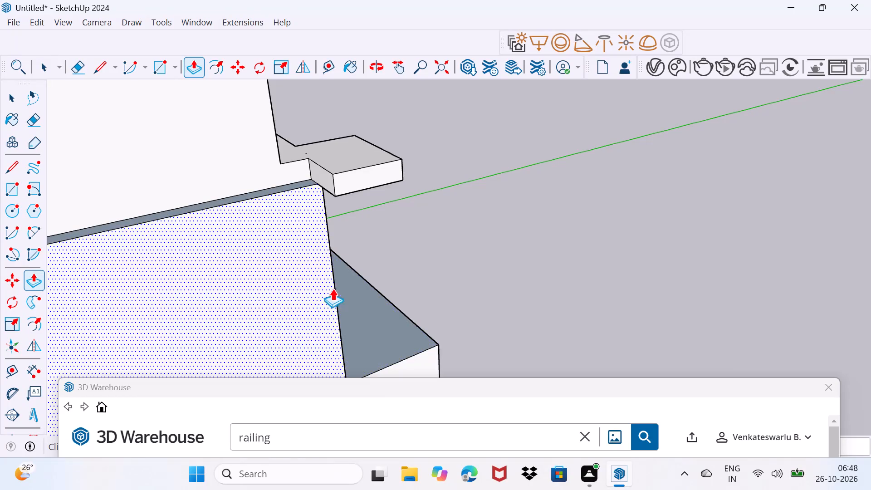
Push the outer side face of the slab's corner block back toward the wall corner to narrow the block.
scroll(321, 241, "up", 2)
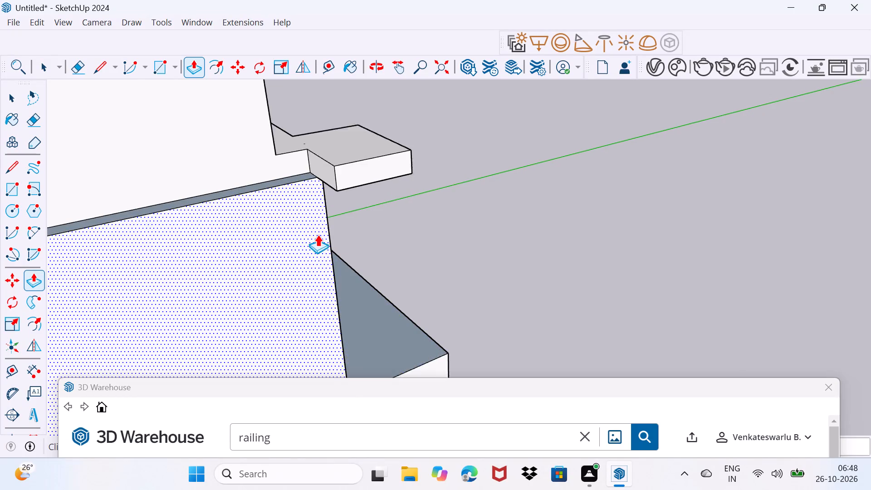
scroll(318, 235, "up", 2)
middle_click_drag(318, 235, 397, 195)
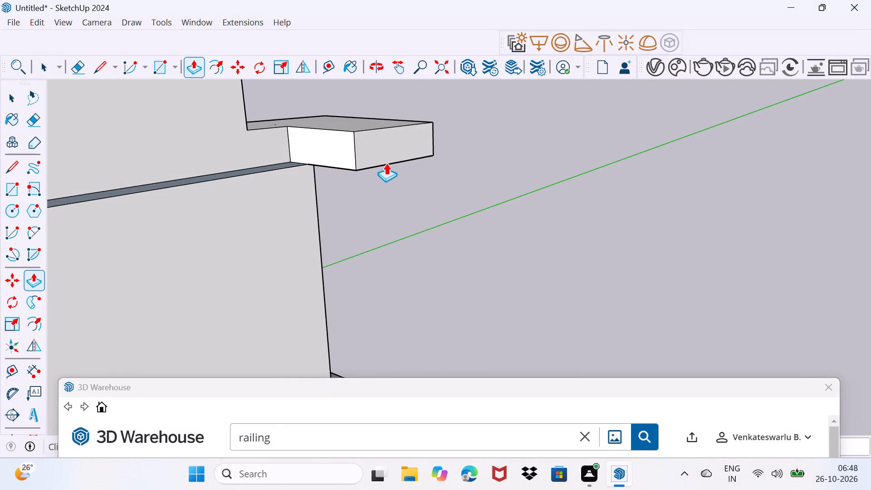
left_click(378, 156)
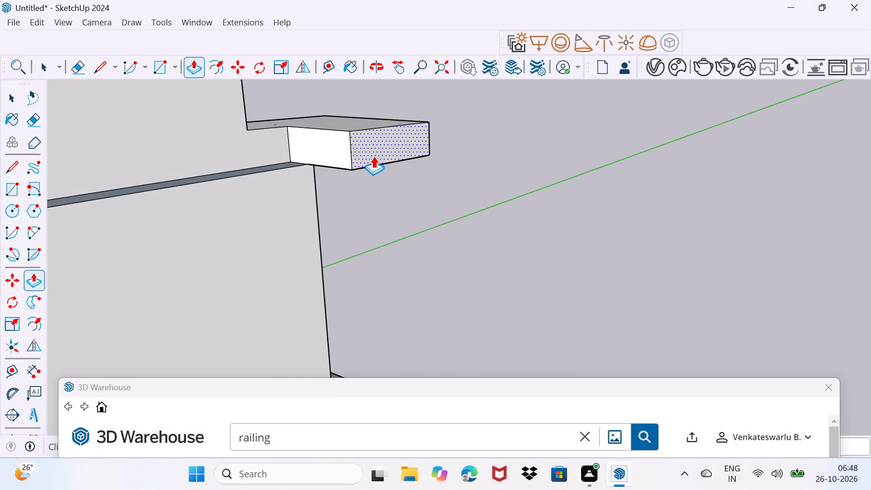
left_click(317, 175)
Draw a small rectangle on the underside of the corner block, starting from its inner corner at the wall edge.
middle_click_drag(292, 185, 85, 184)
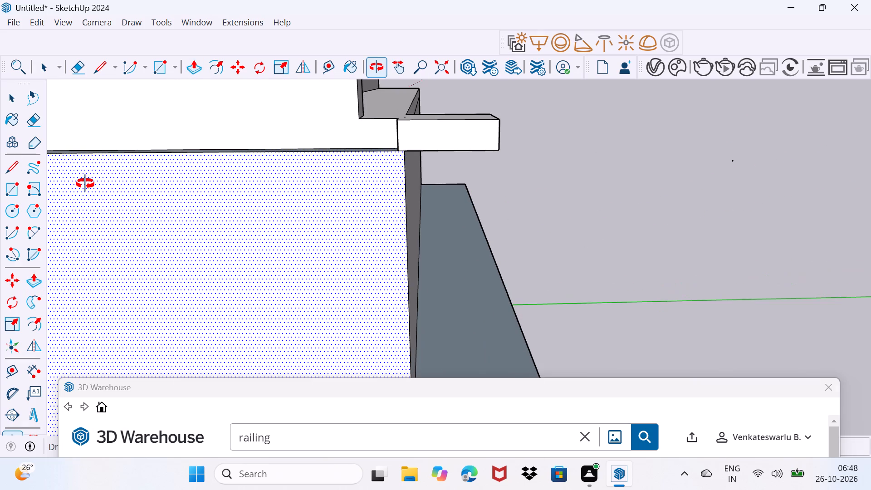
middle_click_drag(85, 184, 158, 190)
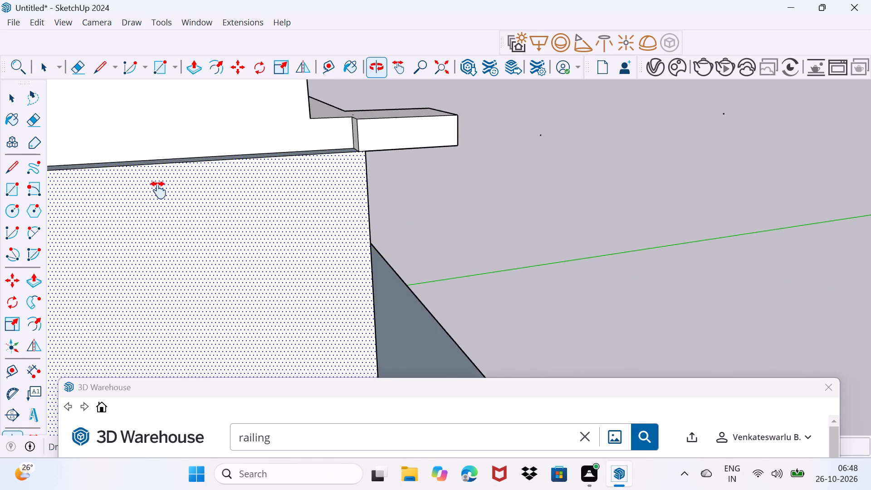
middle_click_drag(158, 190, 73, 146)
middle_click_drag(358, 186, 255, 161)
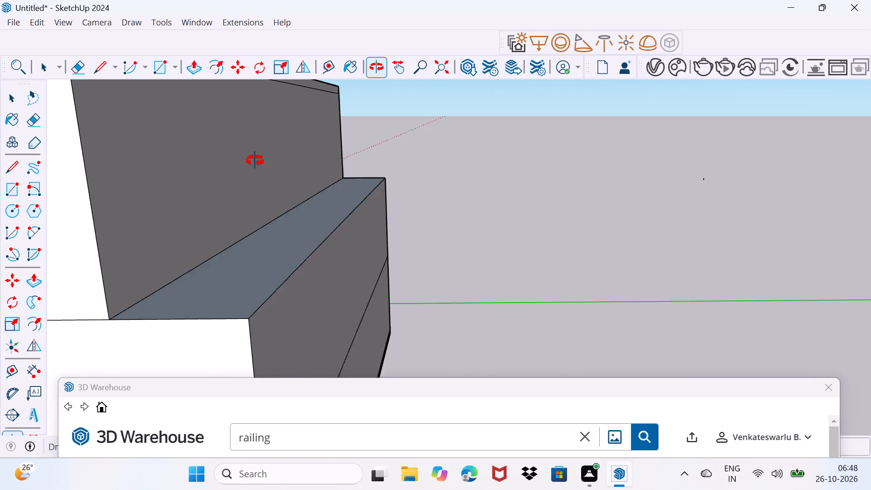
middle_click_drag(255, 161, 539, 206)
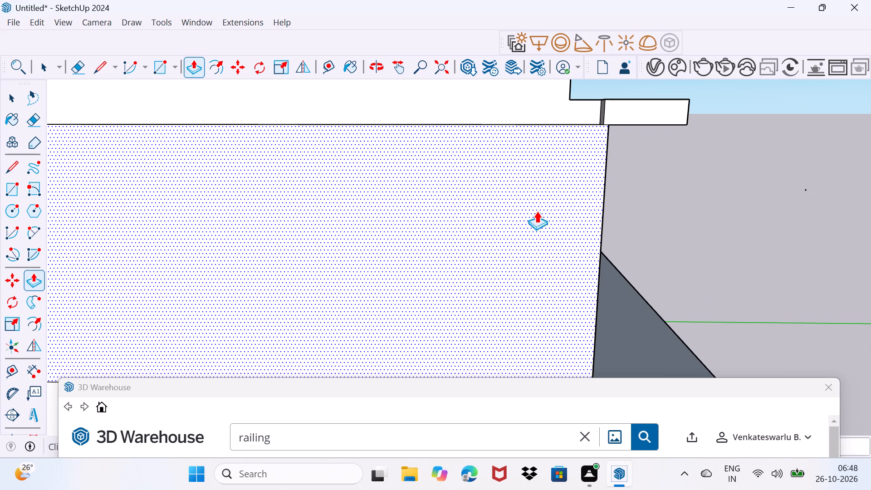
middle_click_drag(537, 225, 270, 184)
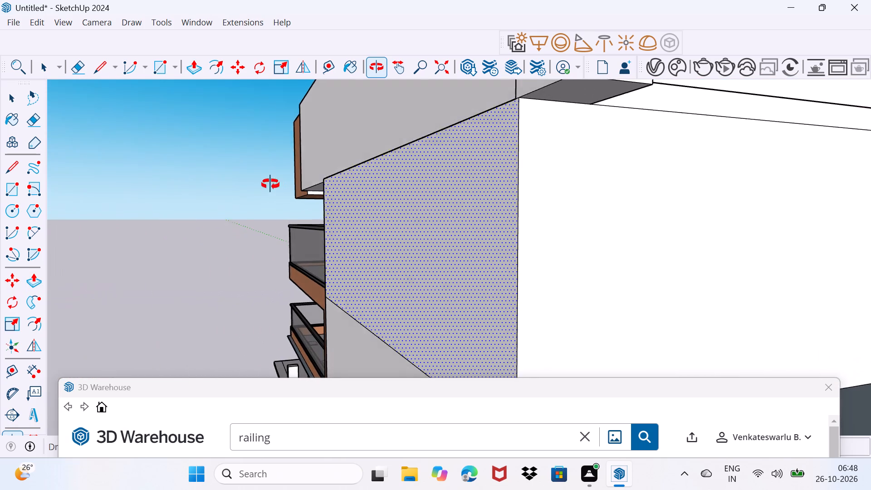
middle_click_drag(270, 184, 269, 184)
key("space")
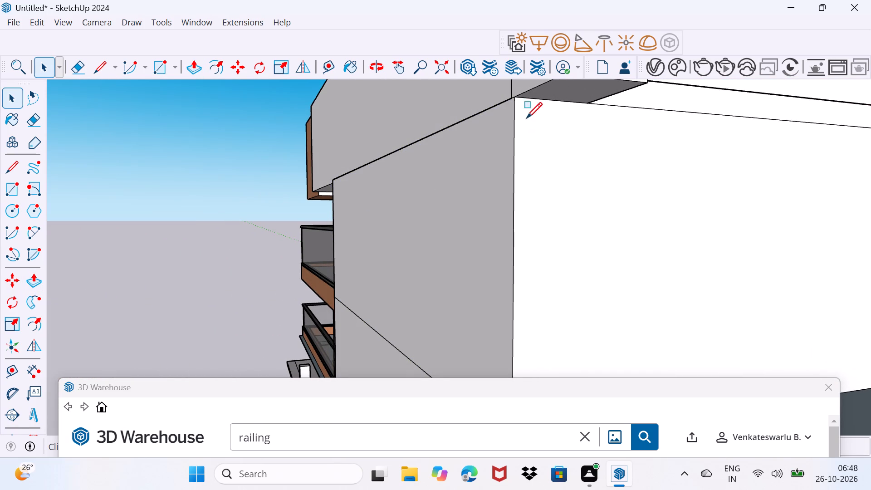
key("r")
left_click(518, 99)
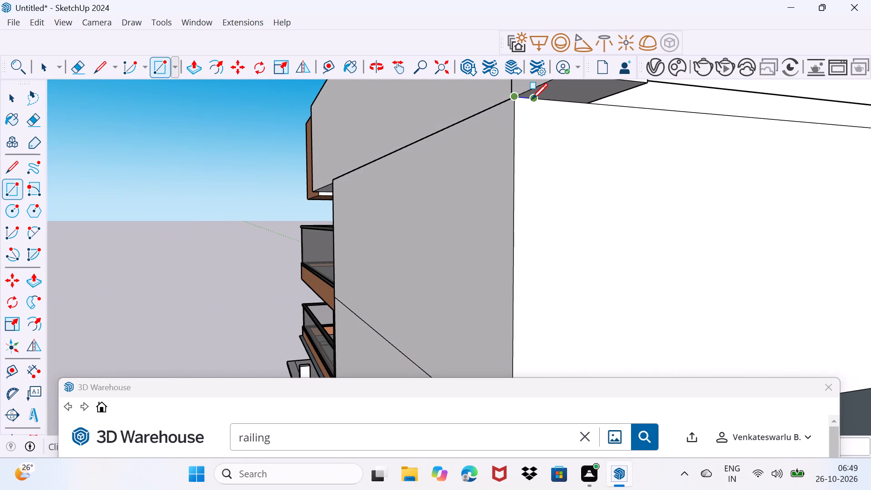
middle_click_drag(553, 91, 509, 142, "shift")
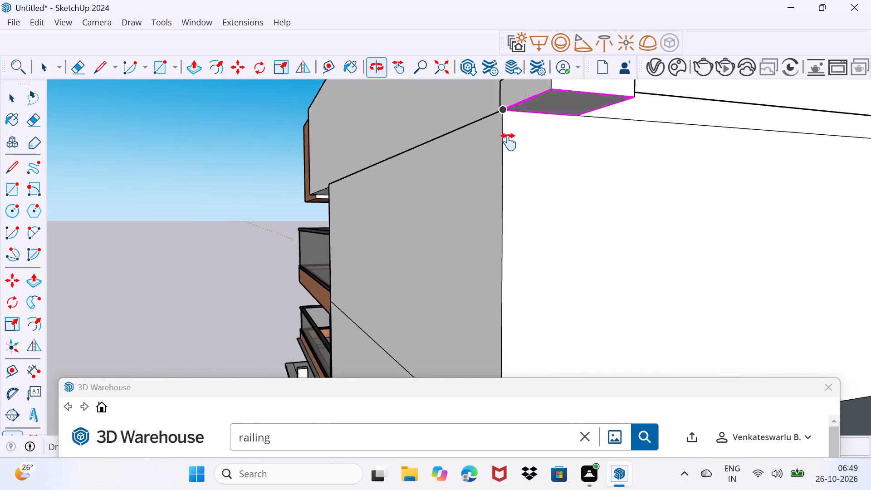
middle_click_drag(509, 142, 460, 199, "shift")
middle_click_drag(461, 199, 487, 111)
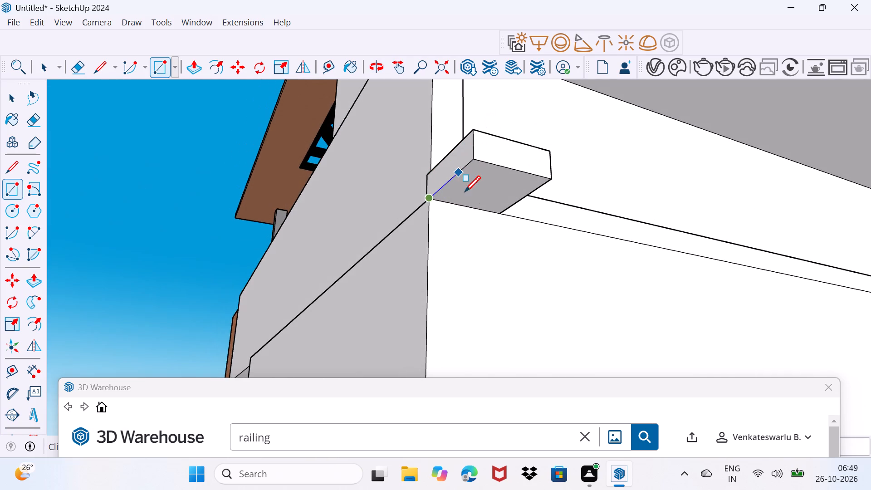
scroll(467, 205, "up", 4)
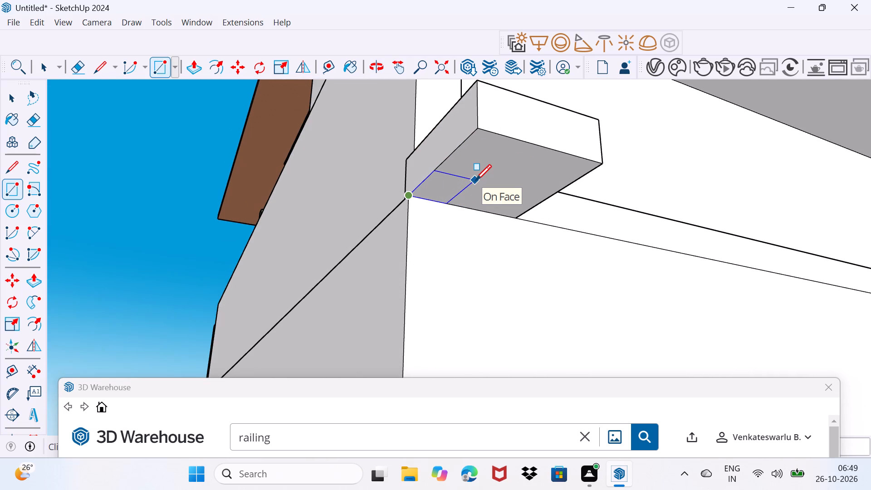
left_click(469, 182)
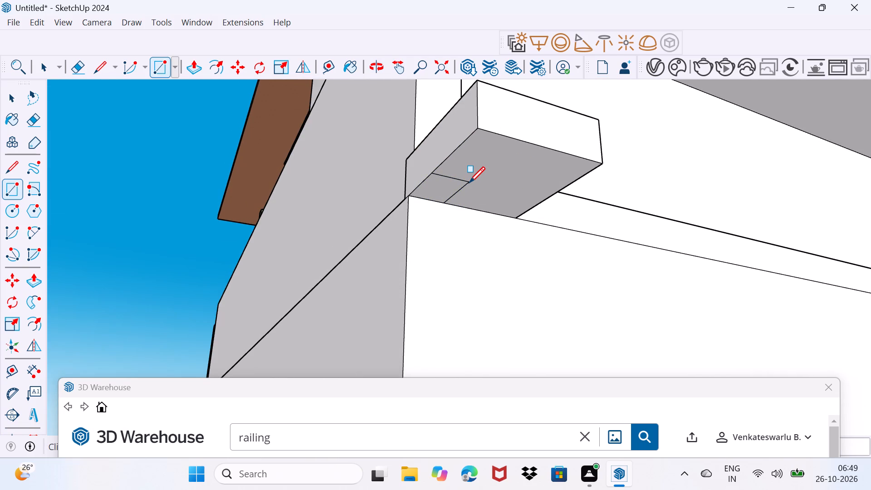
Extrude the small rectangle downward as a vertical post reaching the ledge of the storey below.
key("space")
left_click(437, 197)
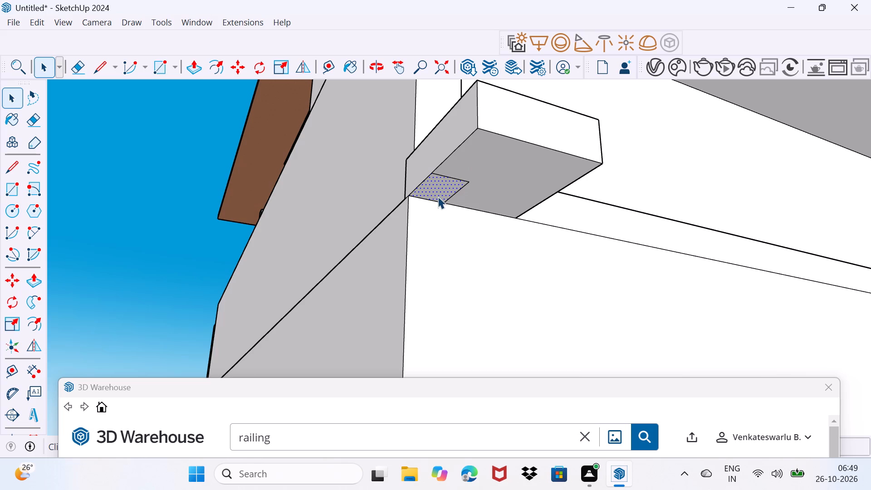
key("p")
left_click(438, 196)
scroll(439, 220, "down", 14)
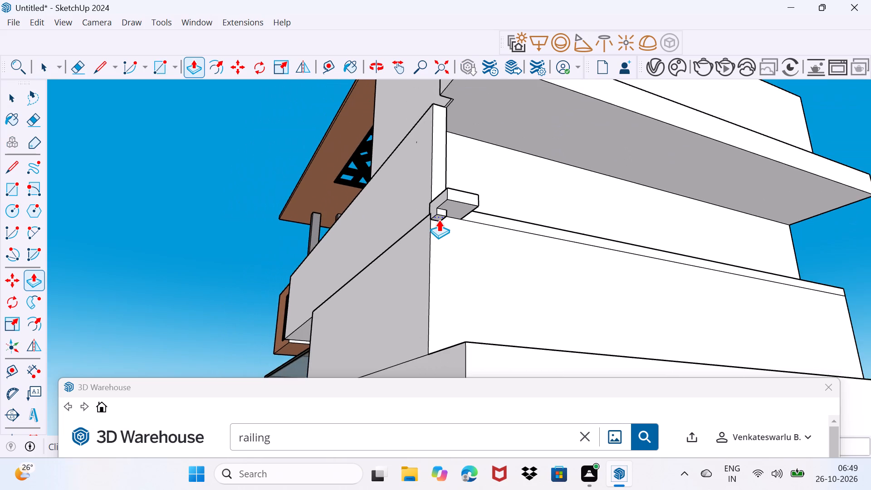
middle_click_drag(439, 220, 439, 197)
scroll(439, 220, "down", 1, "shift")
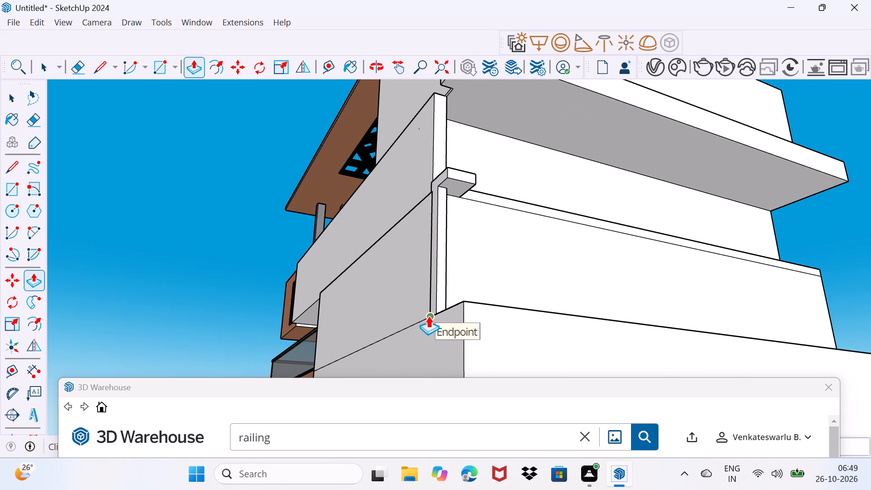
left_click(428, 316)
Extrude the shared side face of the post and corner block slightly outward from the side wall.
middle_click_drag(435, 287, 477, 329)
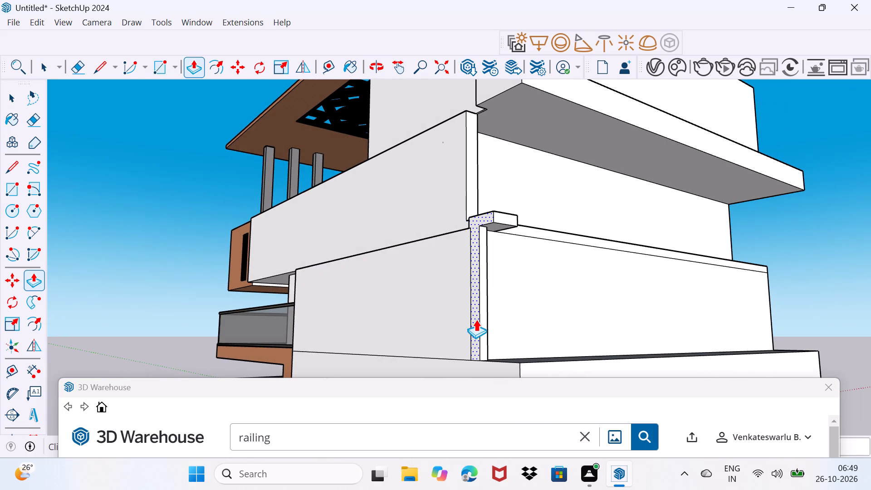
left_click(476, 319)
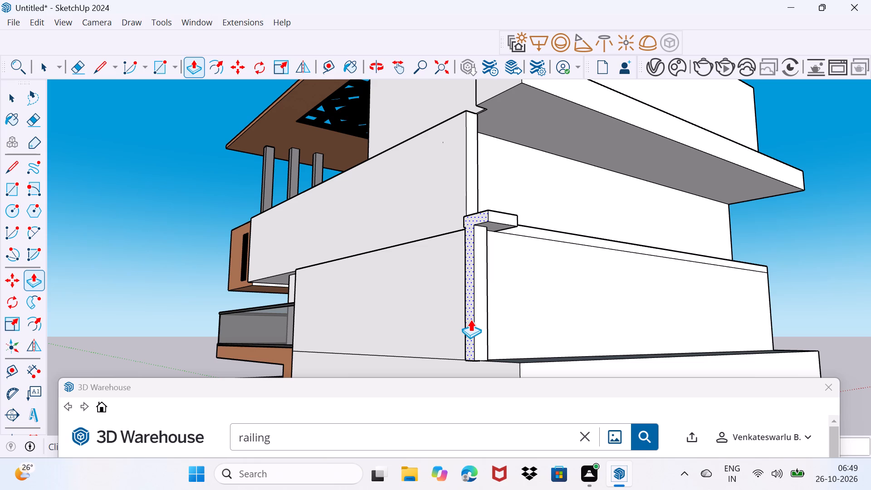
left_click(470, 319)
Adjust the narrow inner face of the corner block slightly, toward the line of the post's inner face.
middle_click_drag(416, 297, 623, 337)
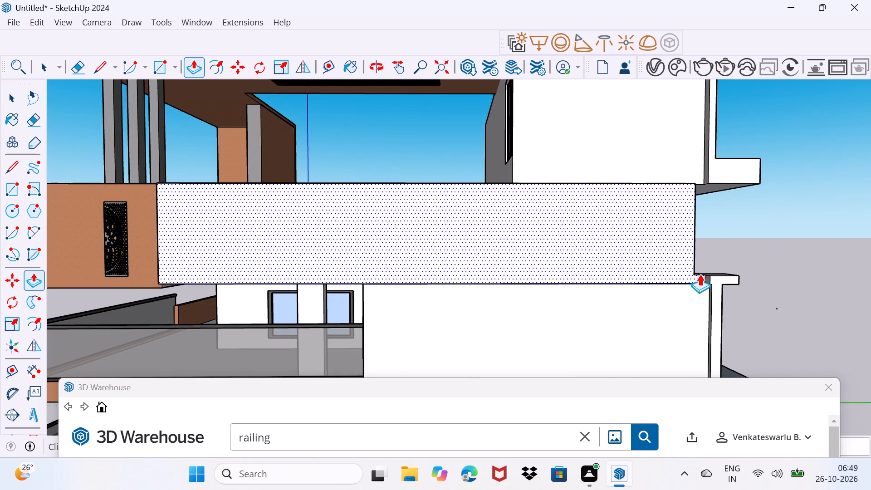
scroll(713, 269, "up", 3)
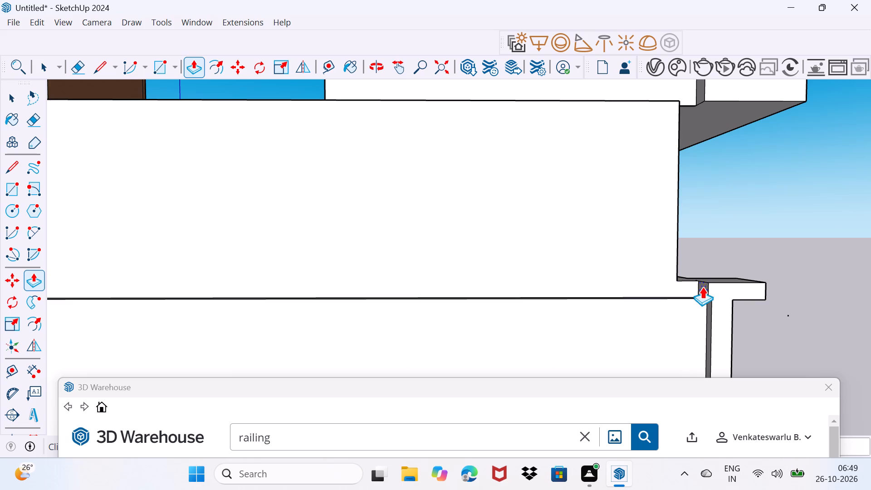
scroll(702, 287, "up", 9)
left_click(701, 288)
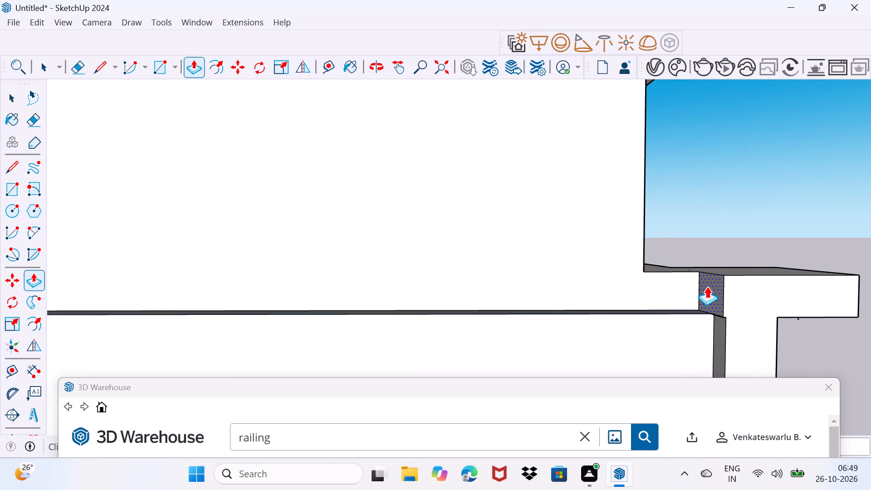
left_click(716, 321)
key("space")
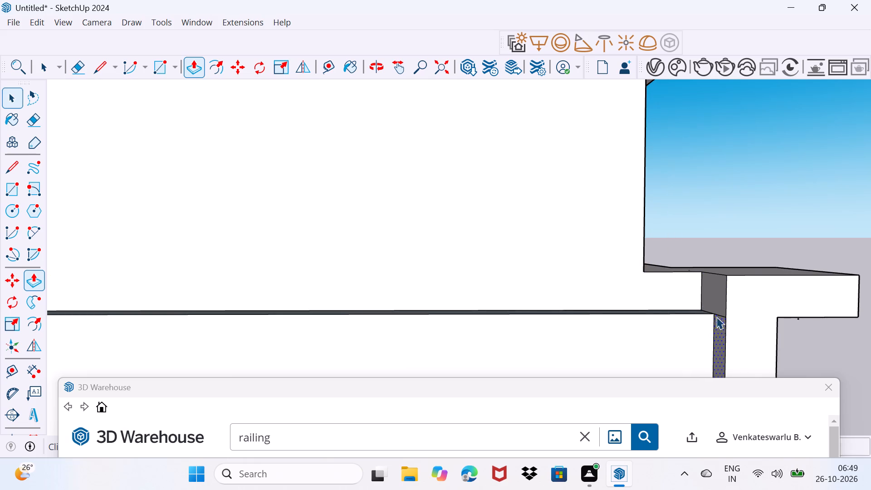
Close the 3D Warehouse window to clear the modelling view.
scroll(718, 314, "down", 4)
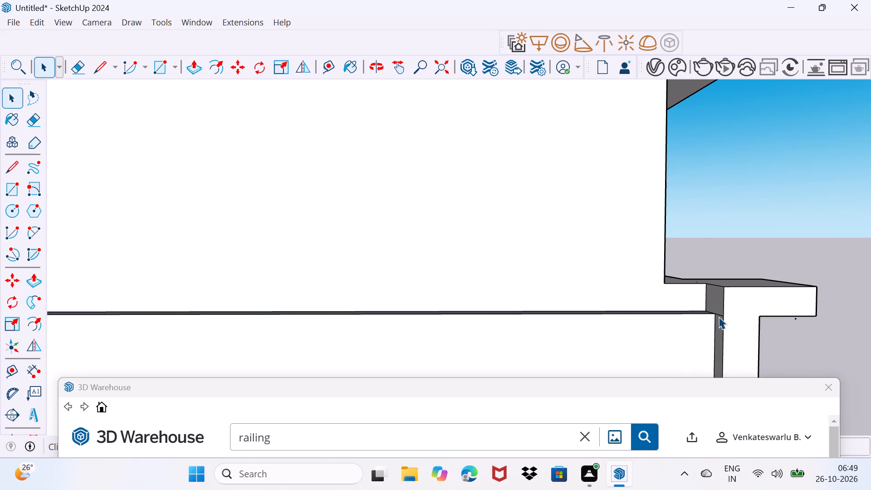
middle_click_drag(756, 355, 489, 263)
scroll(489, 263, "down", 8)
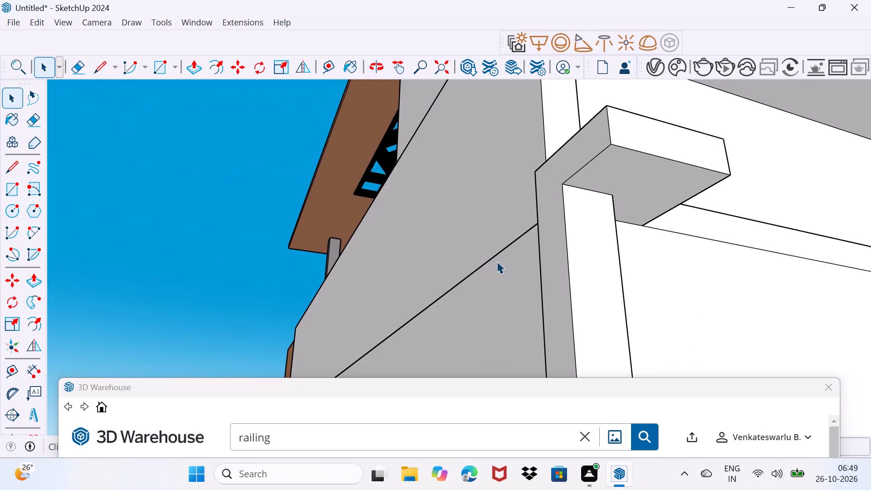
scroll(497, 261, "down", 10)
middle_click_drag(551, 306, 523, 147)
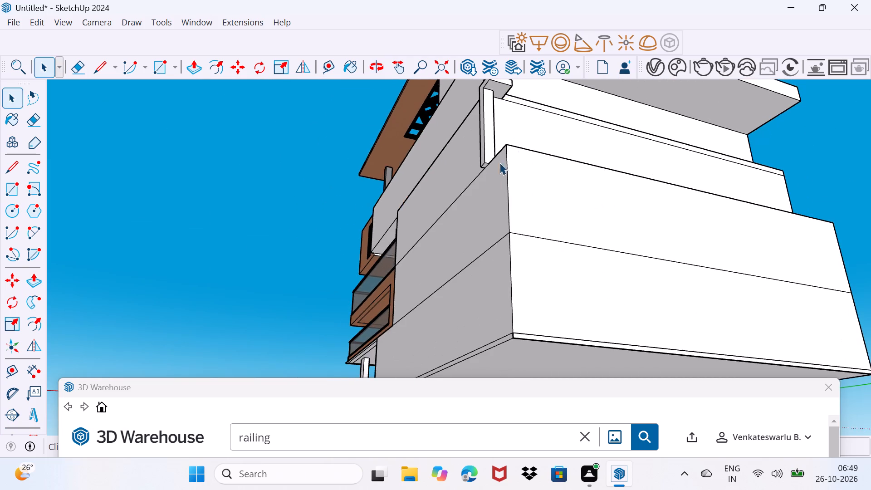
middle_click_drag(510, 224, 587, 266)
left_click_drag(525, 402, 538, 222)
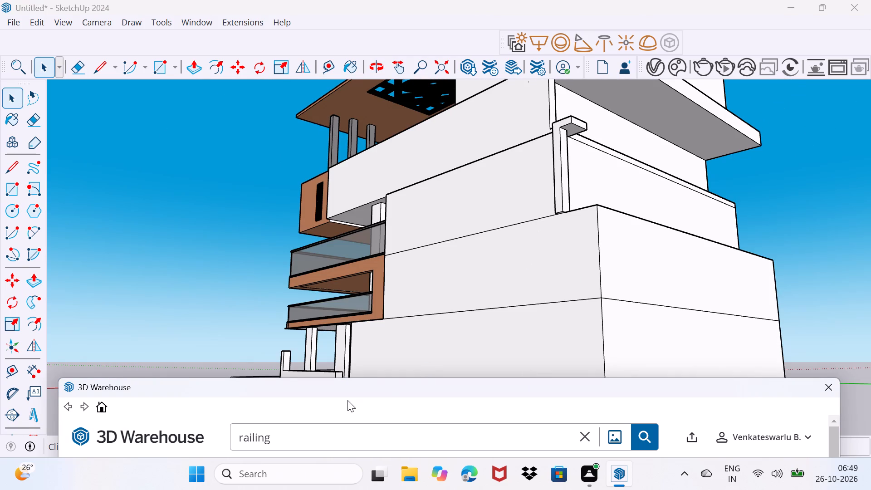
left_click_drag(346, 400, 369, 332)
left_click_drag(173, 410, 227, 333)
left_click(835, 392)
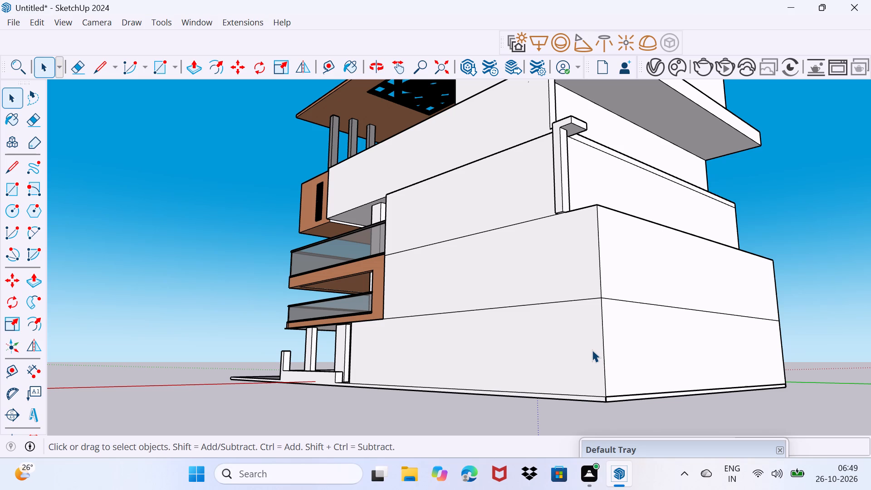
Draw a rectangle across the foot of the post's rear face, from its lower outer corner to the opposite edge.
middle_click_drag(580, 316, 643, 398)
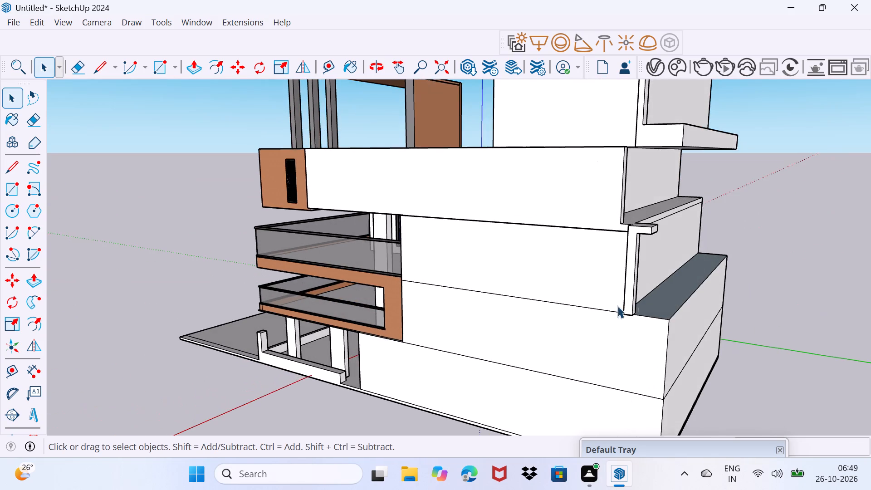
scroll(640, 308, "up", 4)
middle_click_drag(636, 327, 554, 328)
scroll(488, 332, "up", 3)
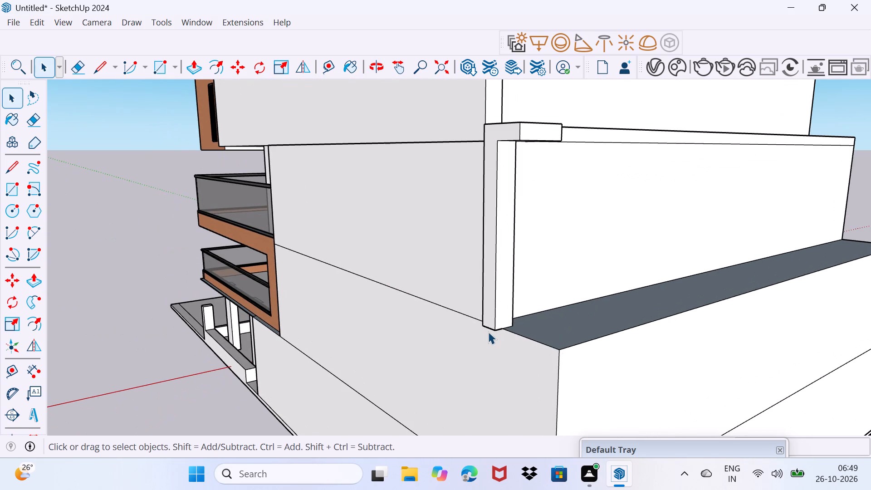
key("r")
left_click(499, 331)
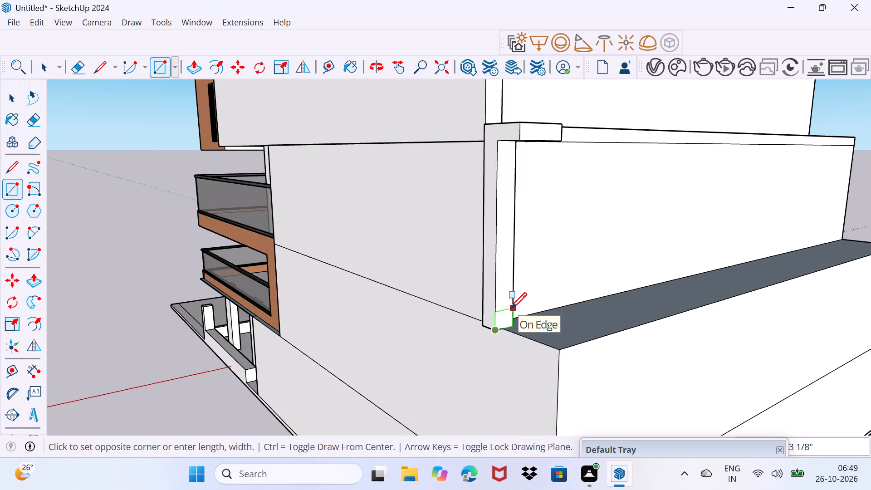
left_click(511, 308)
Extrude the rectangle at the post's foot rearward into a low beam ending slightly beyond the lower wall's rear corner.
key("space")
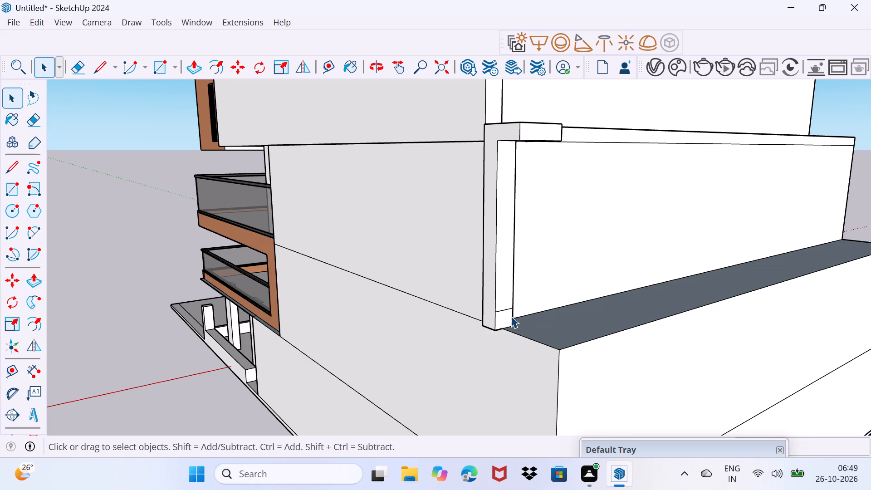
key("p")
left_click(508, 315)
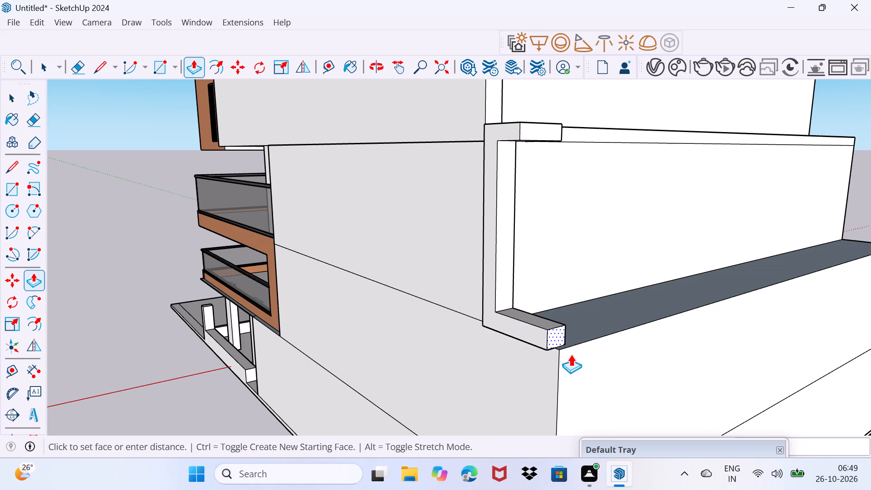
left_click(573, 378)
left_click(561, 345)
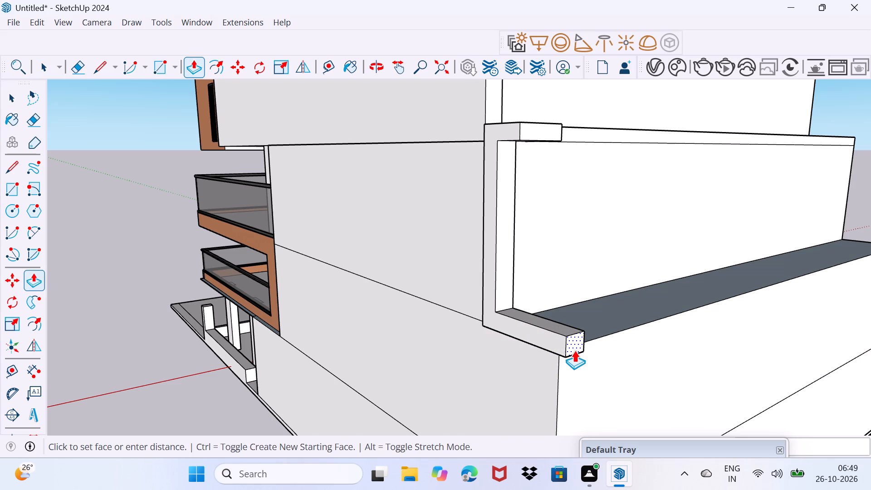
left_click(574, 350)
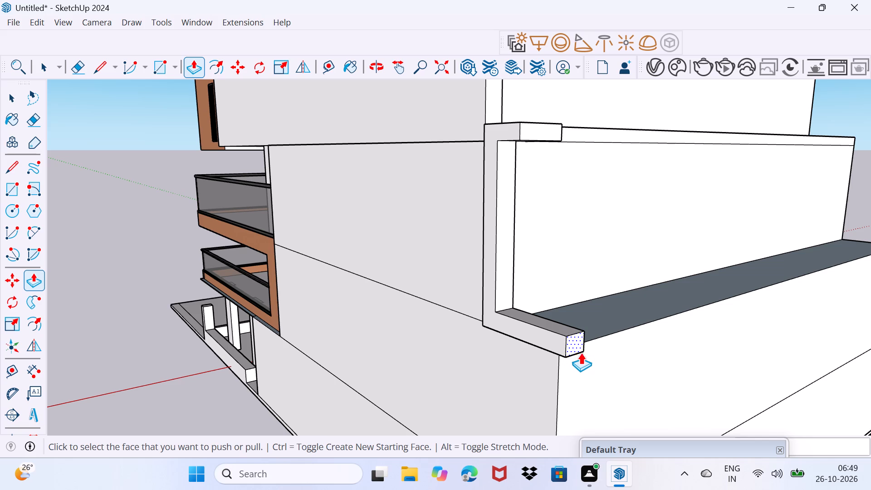
Draw a rectangle on the low beam's inner side face at its free end, from the upper outer corner to the bottom edge.
middle_click_drag(581, 353, 183, 299)
scroll(222, 309, "up", 1)
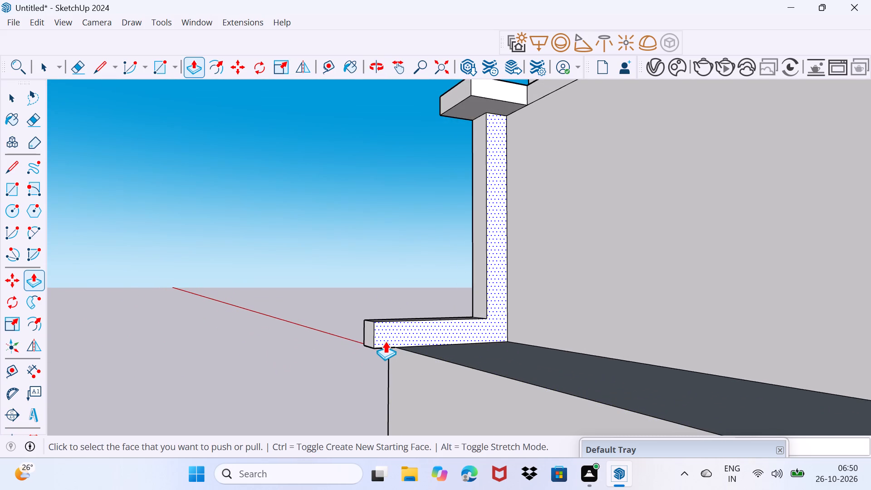
scroll(385, 341, "up", 4)
key("space")
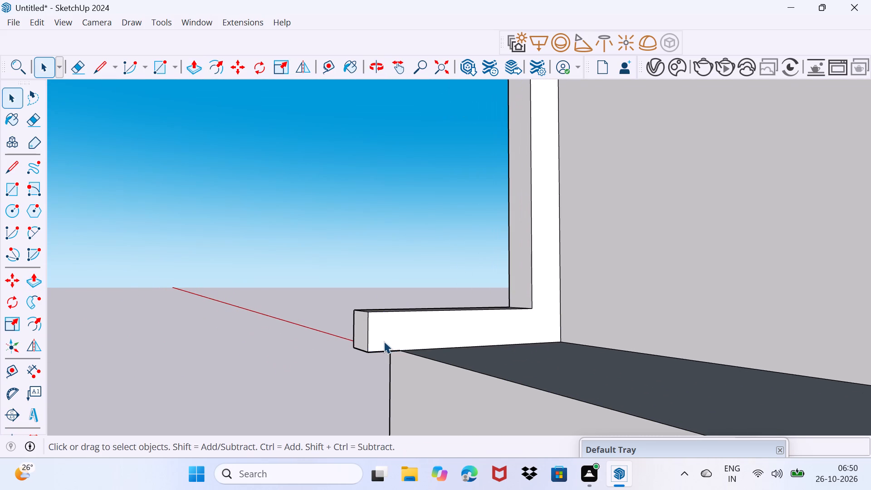
key("r")
left_click(369, 316)
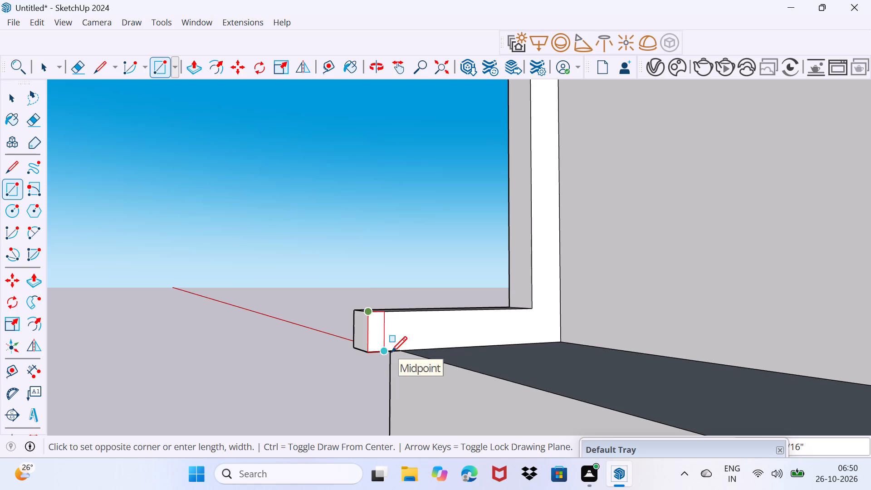
left_click(392, 352)
Extrude the rectangle along the whole rear edge of the dark ledge, up to the line of the far wall corner.
key("space")
left_click(381, 339)
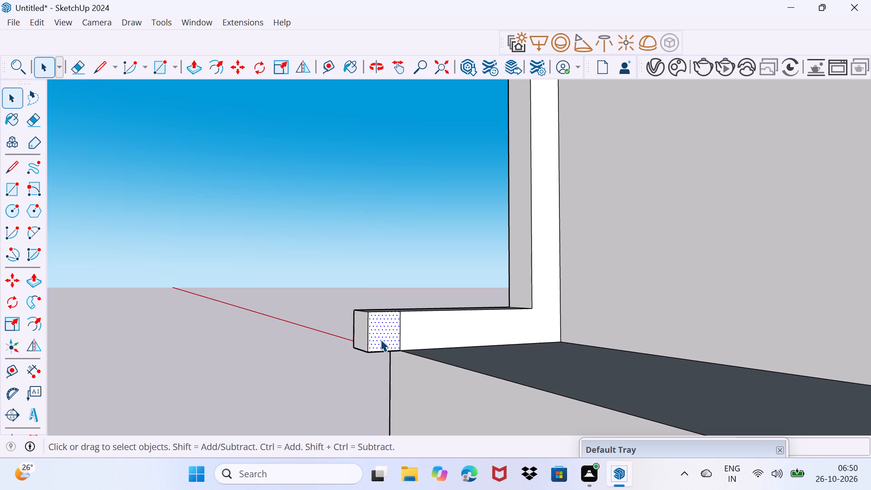
key("p")
left_click(381, 339)
scroll(521, 345, "down", 13)
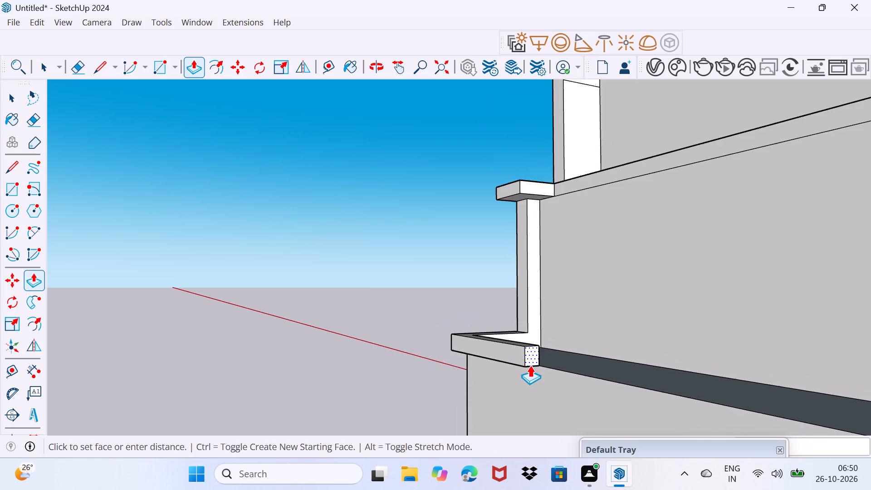
middle_click_drag(536, 372, 475, 444)
scroll(578, 383, "down", 1)
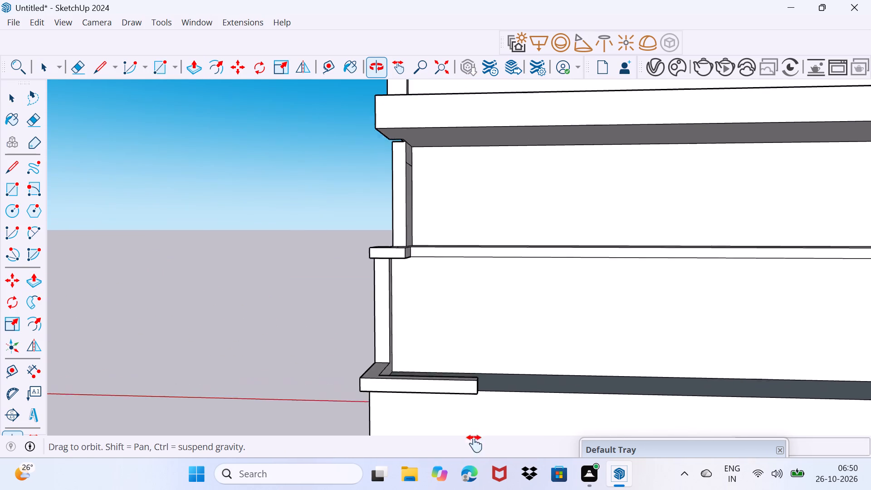
middle_click_drag(475, 444, 367, 436)
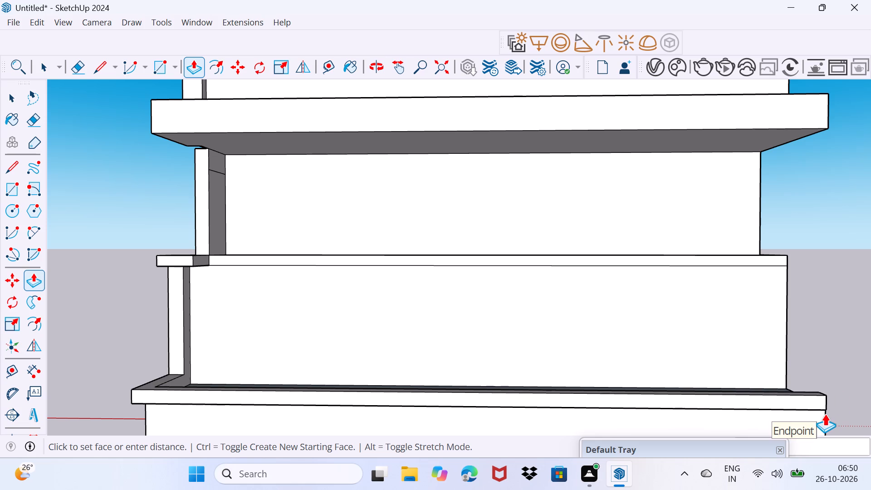
middle_click_drag(825, 409, 634, 300)
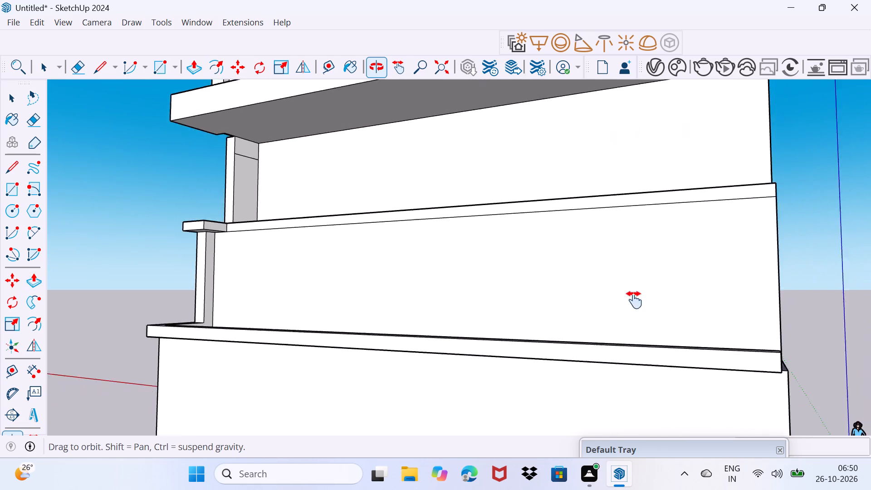
middle_click_drag(634, 300, 594, 263)
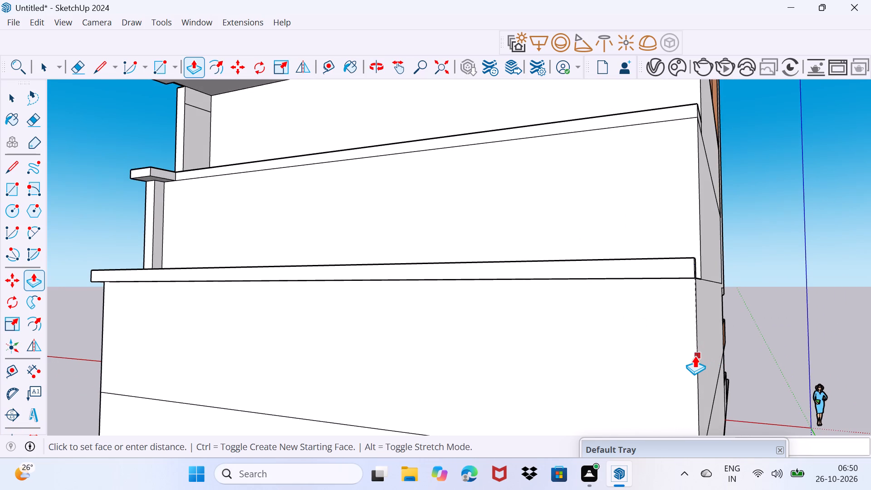
left_click(695, 356)
Examine the rear elevation and the frame of posts and beams from several angles.
scroll(666, 342, "down", 1)
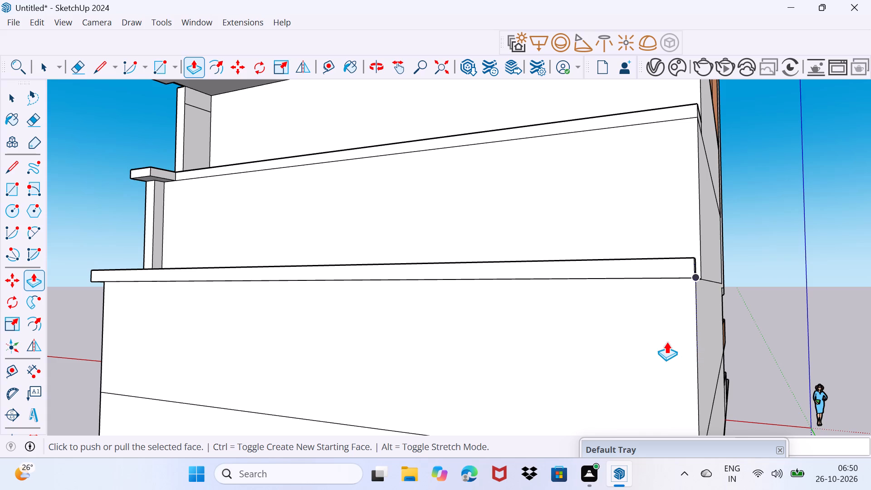
scroll(666, 342, "down", 2)
scroll(498, 296, "down", 4)
middle_click_drag(287, 240, 439, 291)
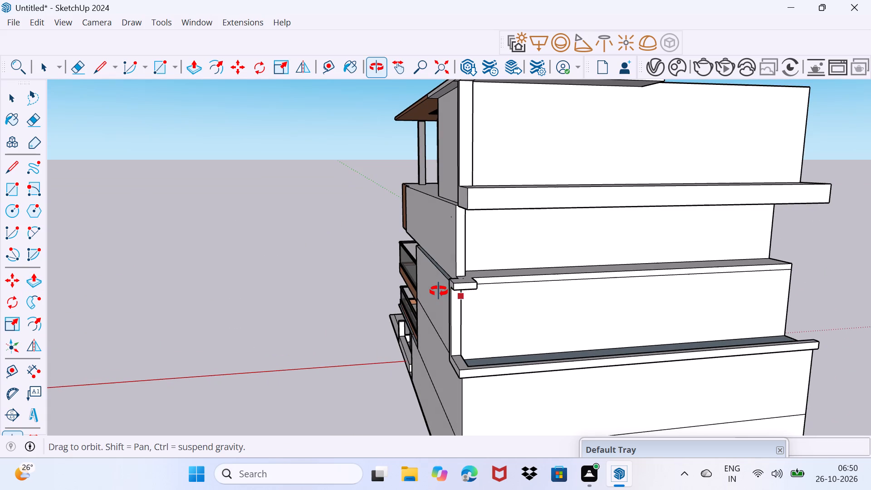
middle_click_drag(439, 291, 351, 238)
key("space")
key("space")
key("space")
key("space")
key("space")
key("space")
key("space")
middle_click_drag(502, 294, 440, 307)
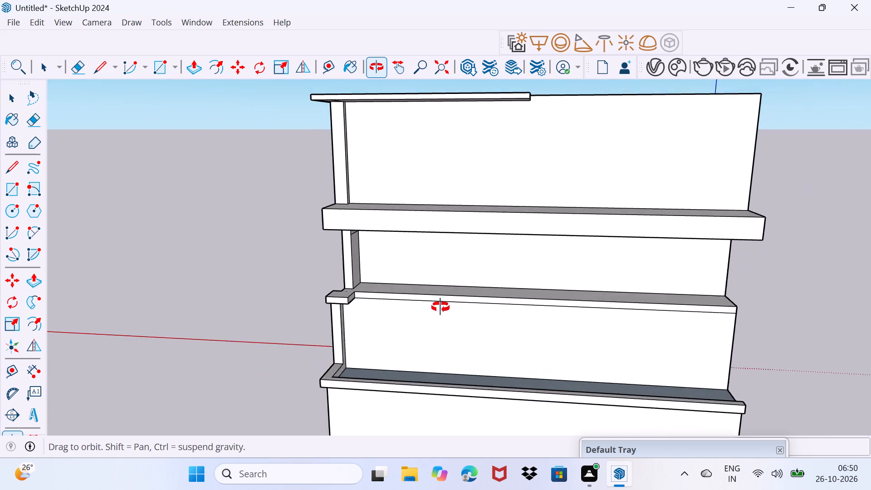
middle_click_drag(440, 307, 423, 278)
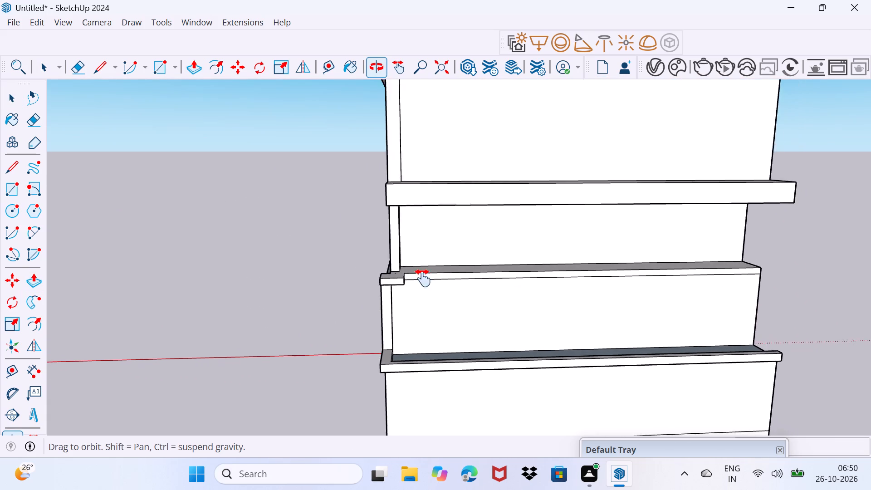
middle_click_drag(423, 278, 312, 246)
middle_click_drag(310, 280, 446, 271)
Draw a small circle on the dark ledge floor near the post corner, inside the new low beams.
scroll(530, 289, "up", 2)
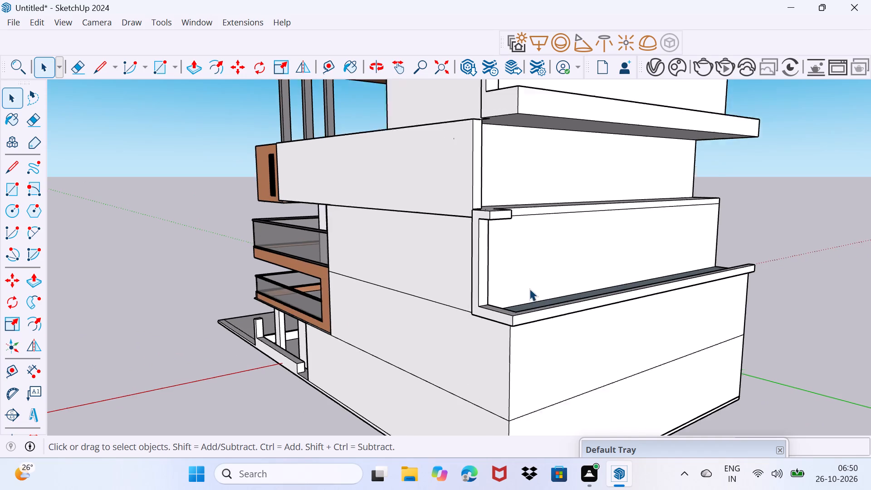
scroll(529, 289, "up", 6)
middle_click_drag(494, 302, 615, 354)
key("c")
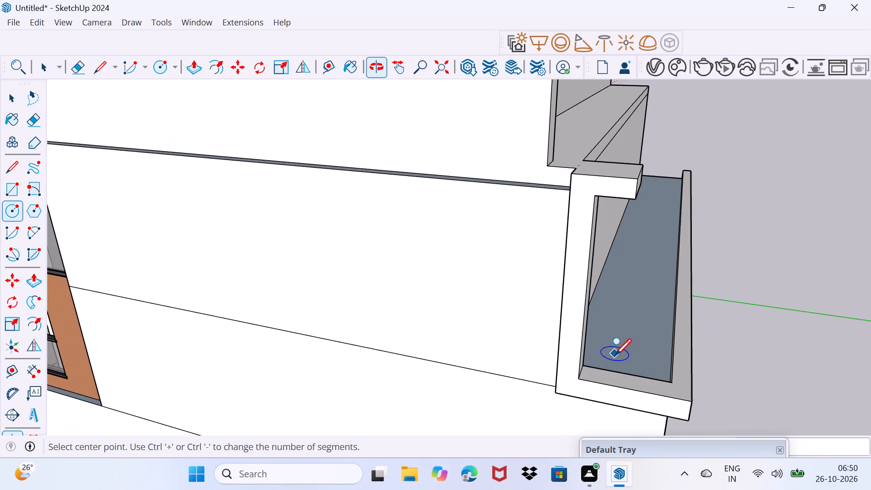
left_click(646, 349)
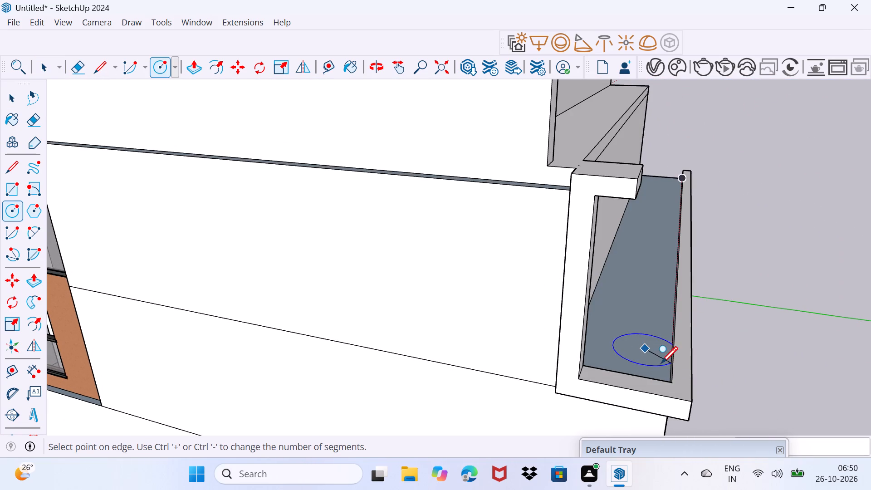
scroll(651, 363, "up", 3)
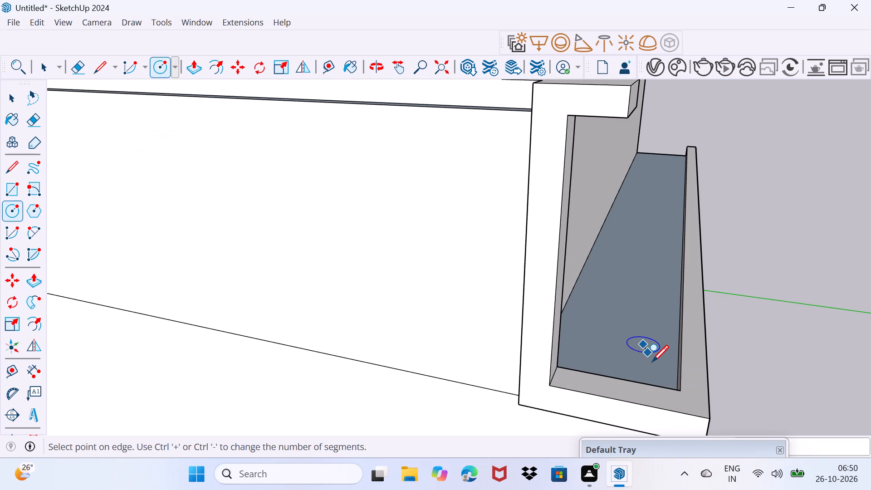
left_click(652, 361)
key("space")
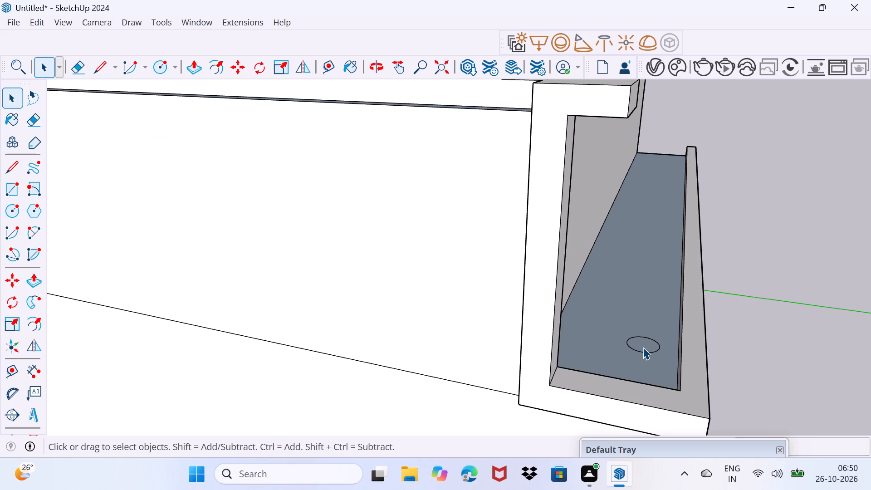
Extrude the circle upward into a round column reaching close to the projecting slab two levels above.
left_click(643, 347)
key("p")
left_click(643, 347)
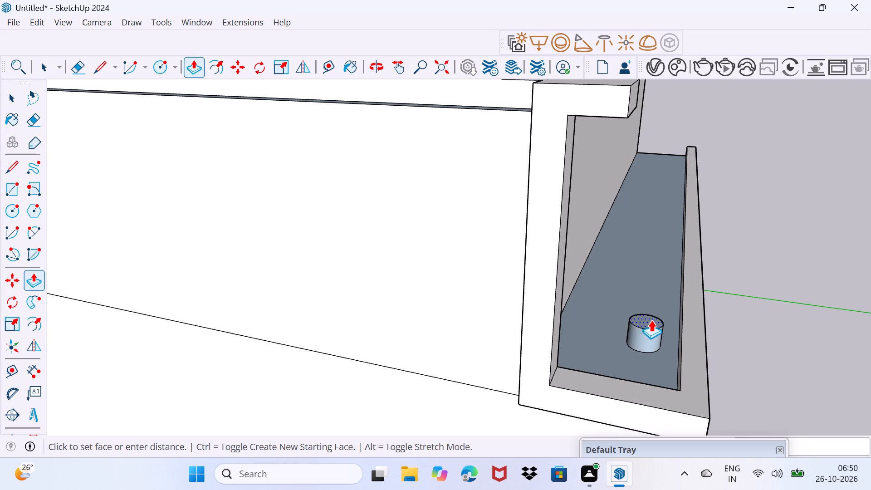
scroll(651, 229, "down", 7)
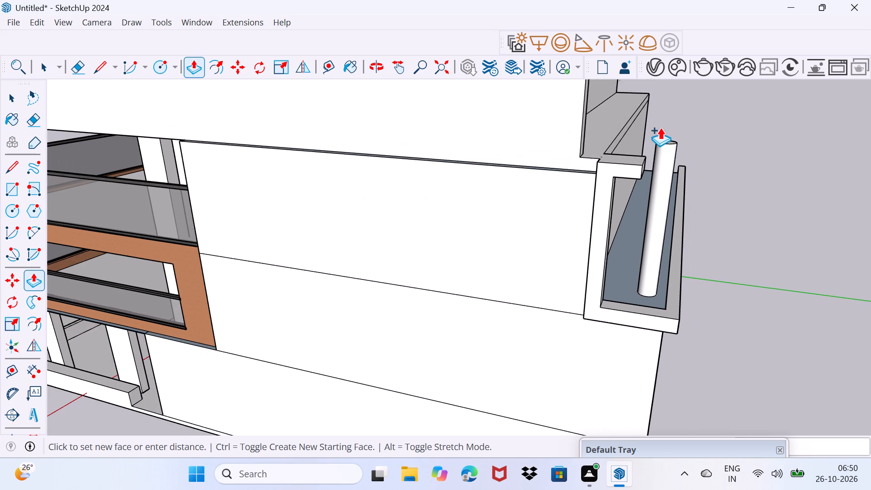
scroll(657, 94, "down", 2)
middle_click_drag(657, 94, 570, 284, "shift")
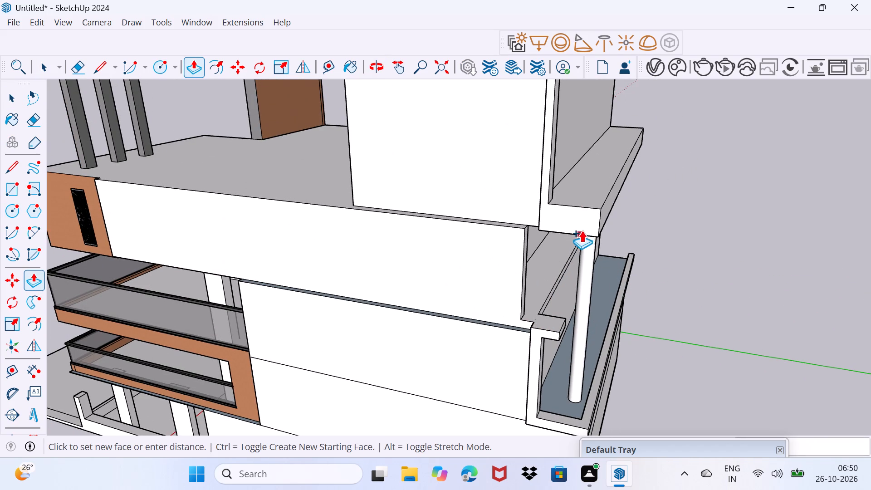
left_click(582, 226)
key("space")
Extend the round column's top face up to the underside of the projecting slab.
scroll(602, 273, "down", 4)
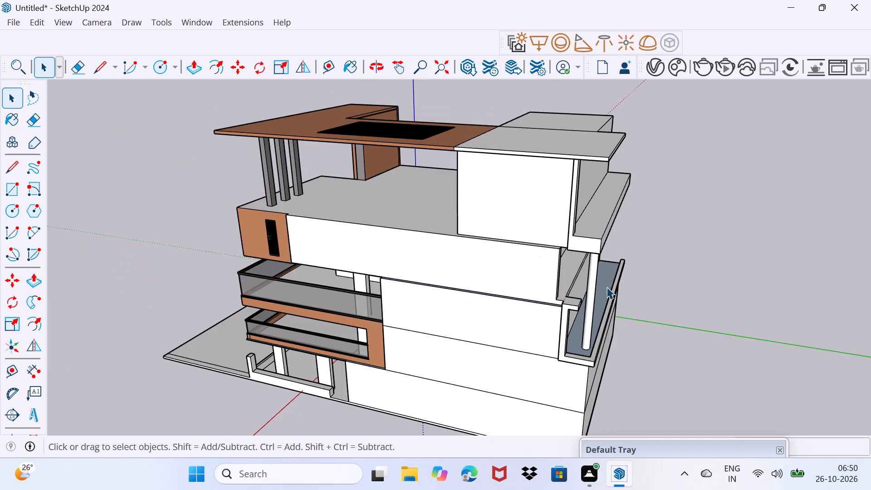
middle_click_drag(608, 299, 443, 229)
scroll(444, 183, "up", 6)
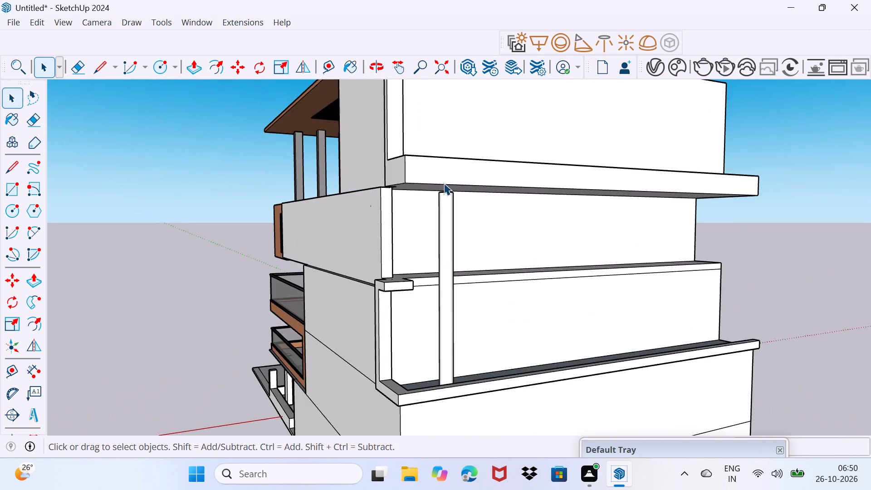
scroll(444, 183, "up", 11)
middle_click_drag(445, 228, 478, 230)
scroll(475, 227, "up", 5)
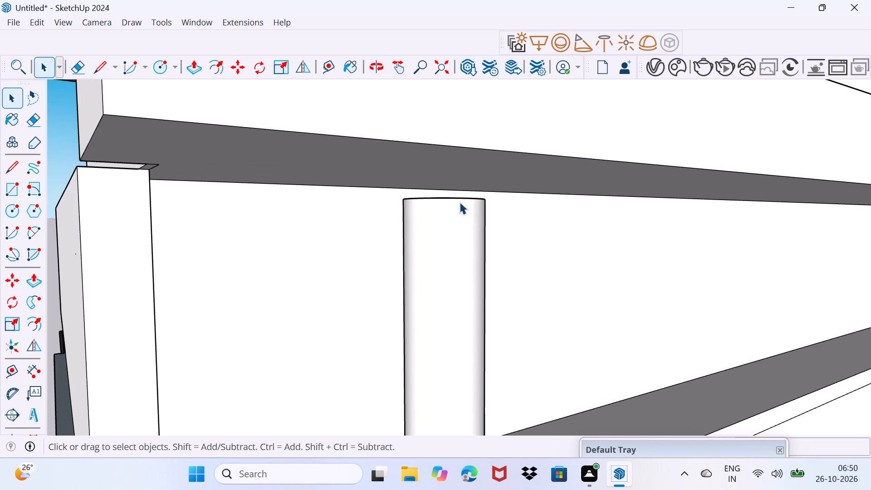
middle_click_drag(460, 202, 537, 227)
scroll(454, 200, "up", 3)
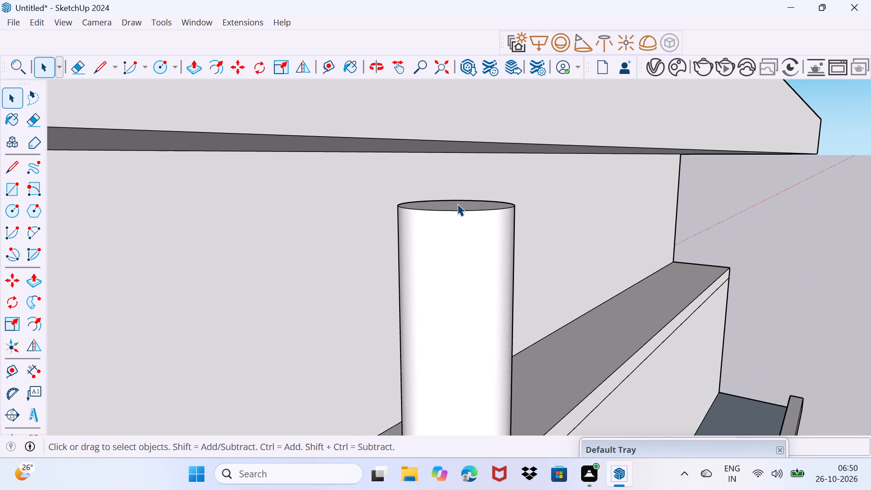
left_click(458, 213)
left_click(459, 204)
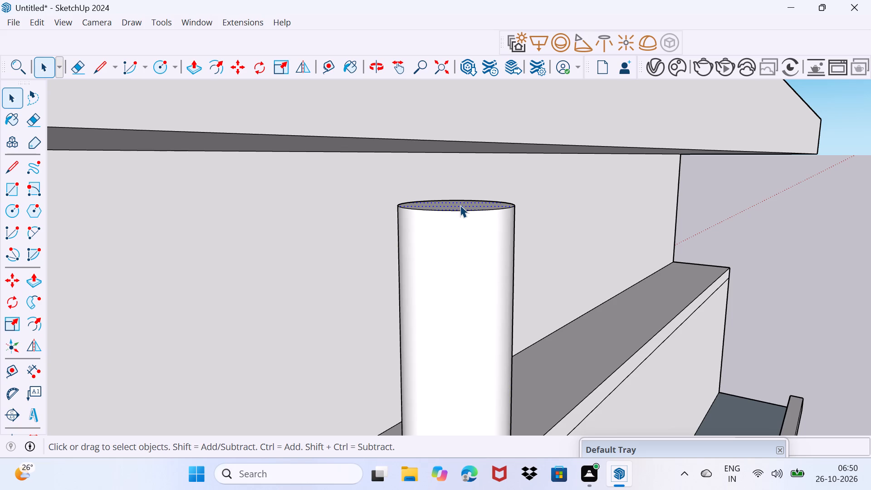
key("p")
left_click(460, 205)
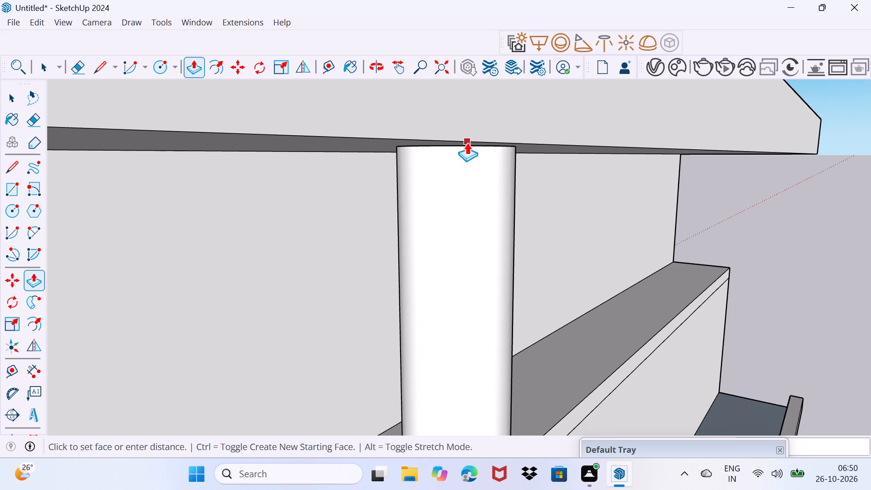
left_click(467, 142)
key("space")
left_click_drag(437, 216, 452, 189)
Paint the projecting slab above the round column and the post rising from it with the dark brown material from the Wood collection.
scroll(465, 167, "down", 9)
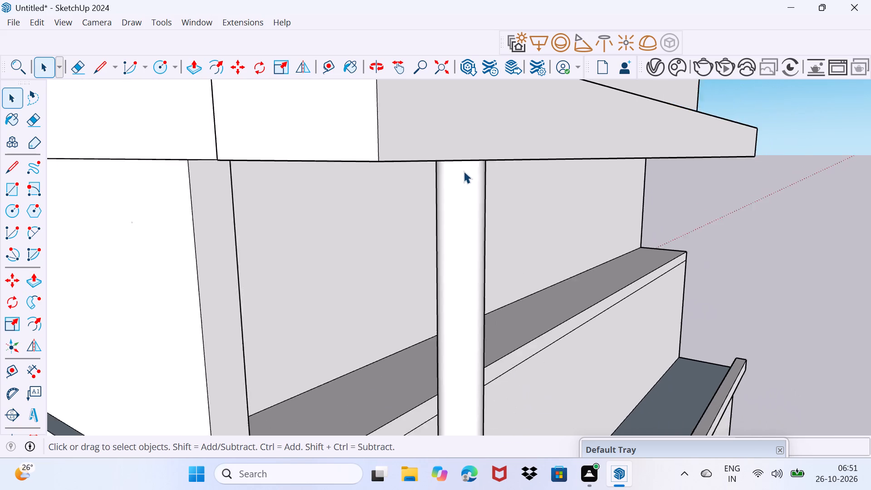
scroll(464, 171, "down", 13)
middle_click_drag(440, 300, 597, 305)
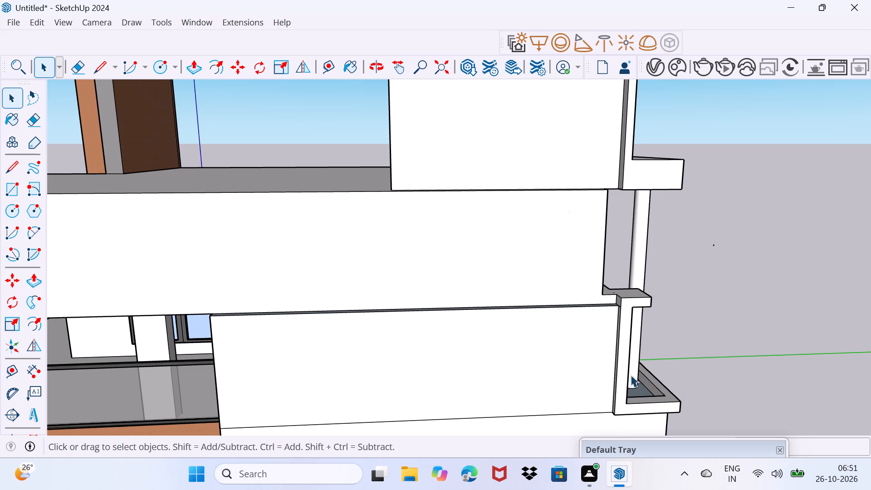
left_click_drag(661, 450, 714, 230)
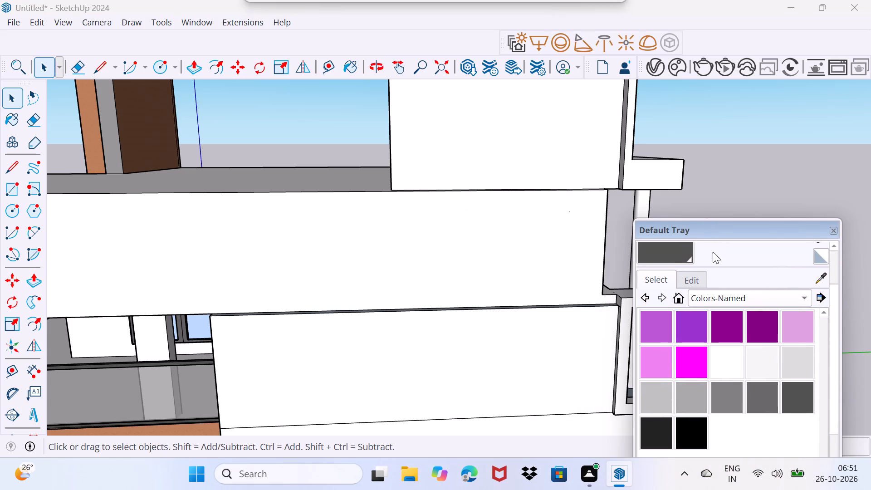
left_click(709, 304)
left_click(705, 430)
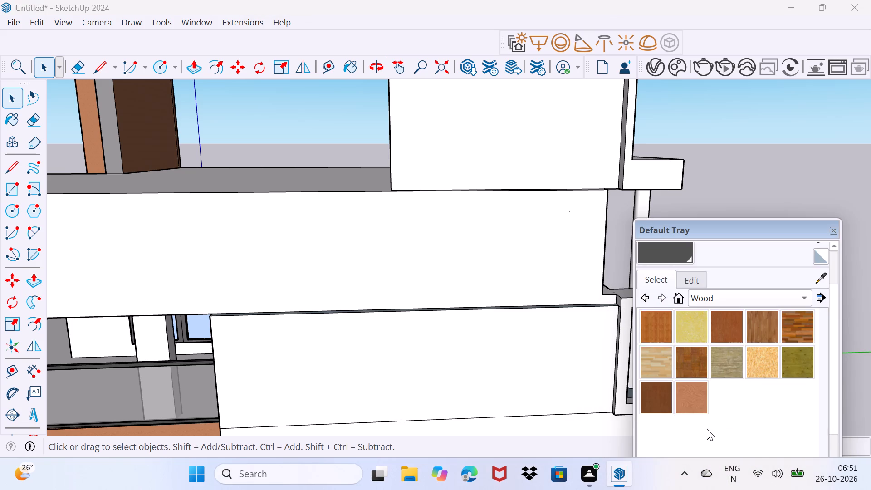
left_click(690, 400)
left_click(658, 416)
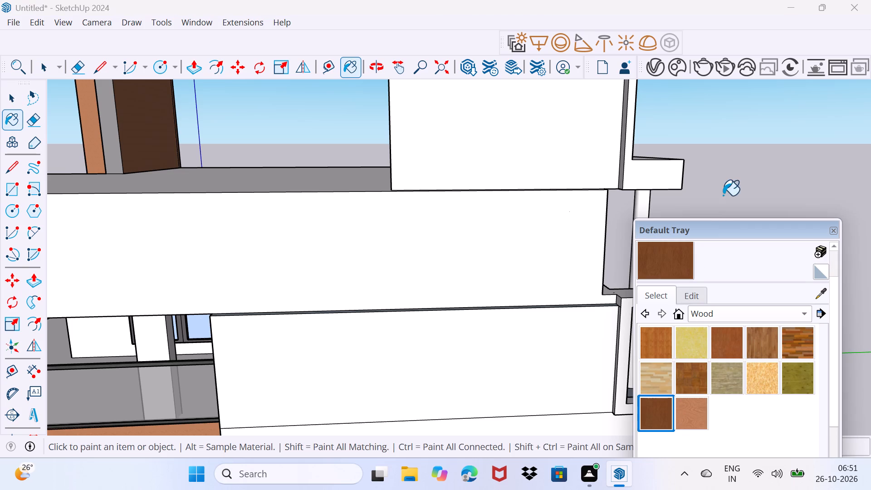
left_click_drag(716, 229, 673, 389)
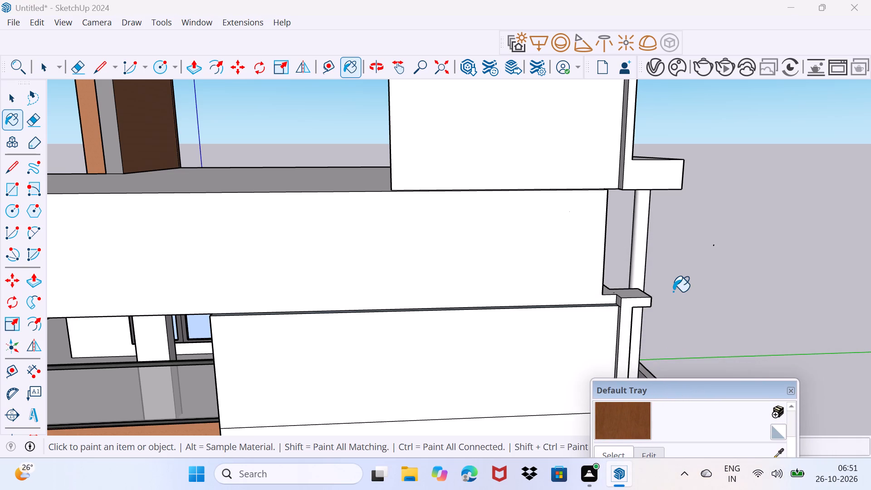
middle_click_drag(667, 291, 546, 342)
left_click(562, 264)
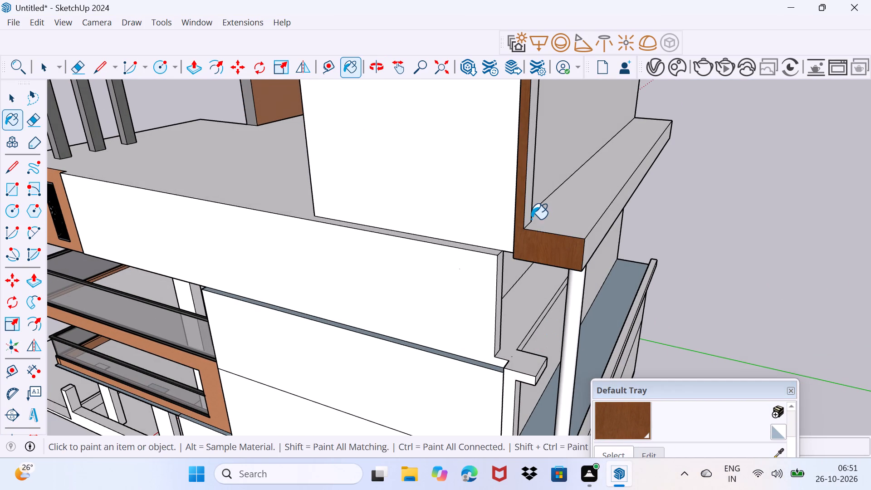
left_click(531, 219)
left_click(527, 215)
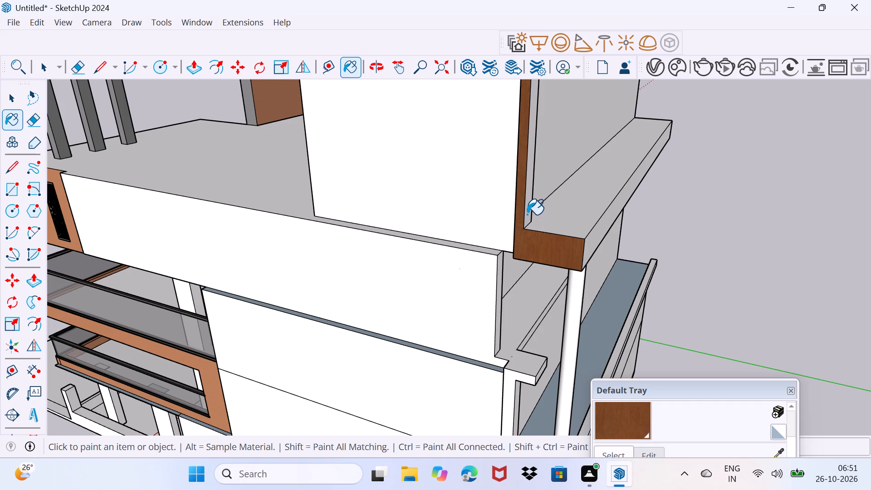
left_click(559, 227)
left_click(592, 240)
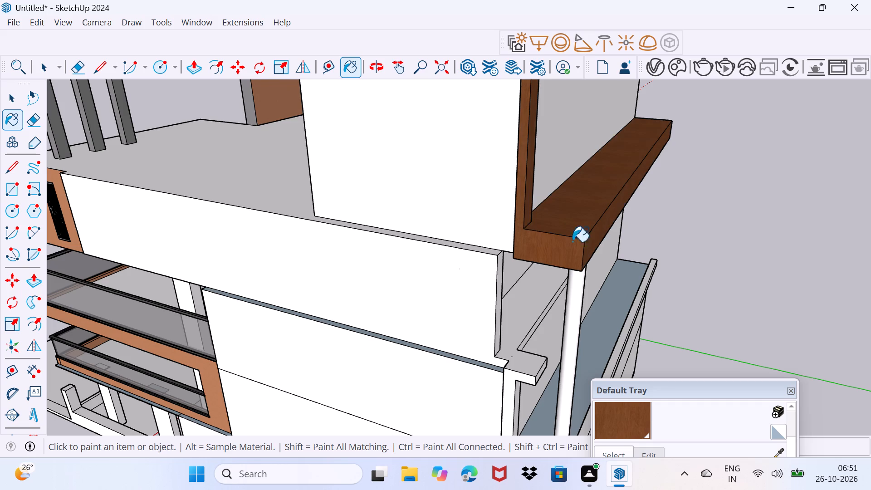
Paint the lower corner frame, including its post, low beams and short projecting top beam, with the same dark brown wood.
middle_click_drag(555, 291, 576, 161)
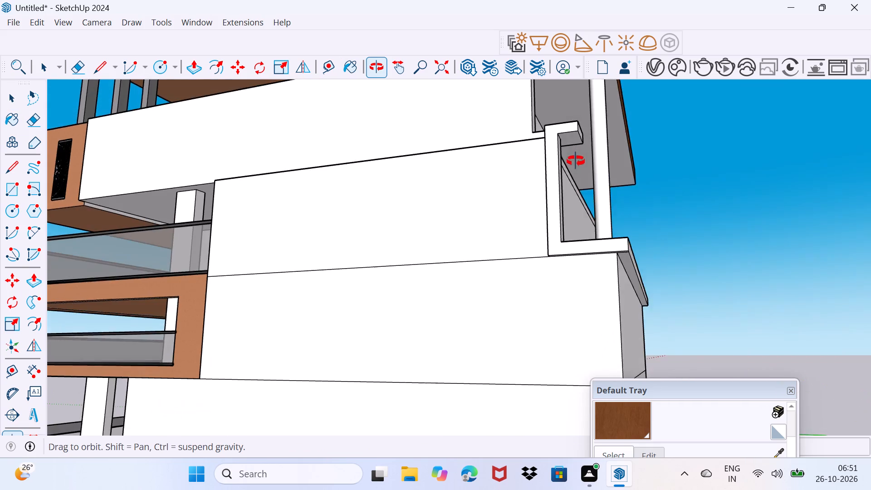
middle_click_drag(576, 161, 572, 201)
left_click(538, 241)
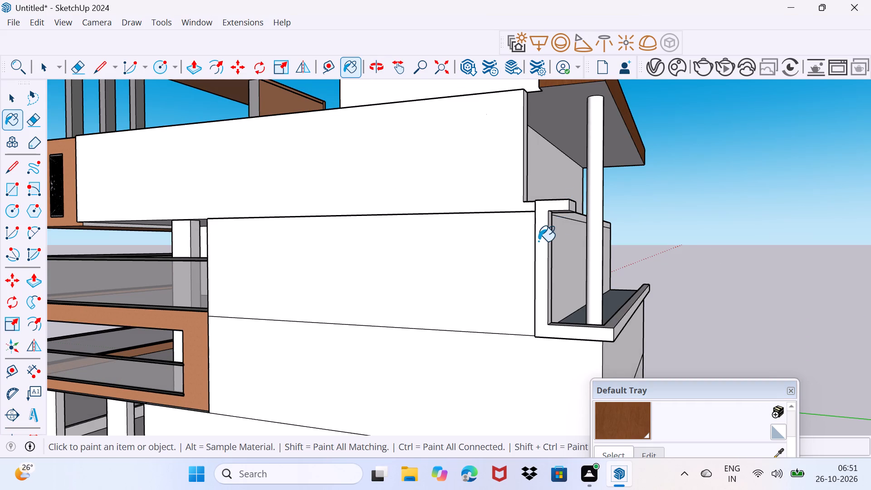
left_click(609, 327)
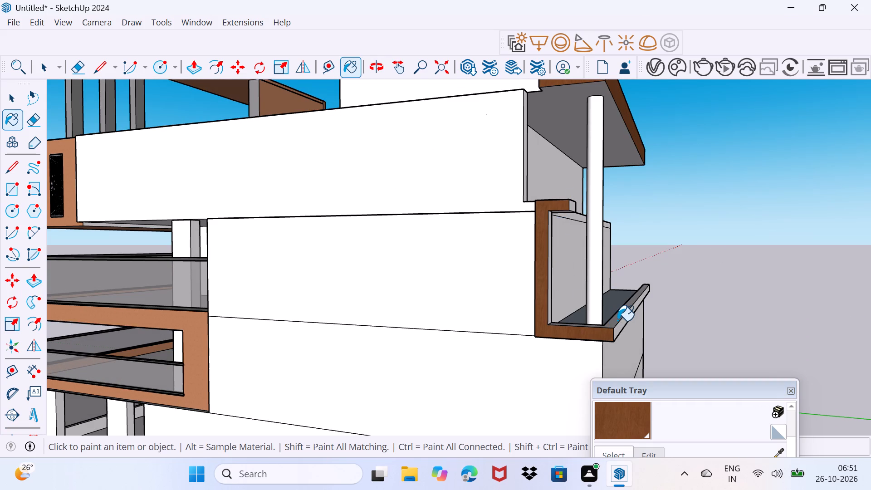
left_click(617, 321)
left_click(616, 328)
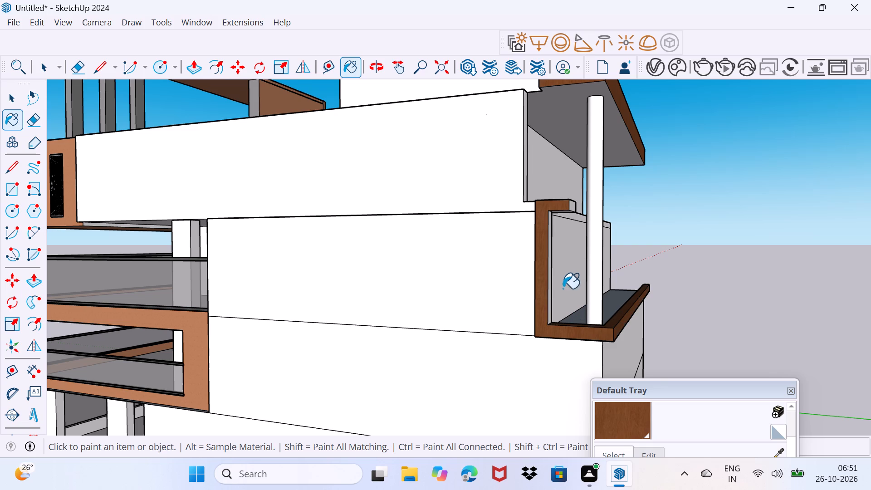
scroll(555, 288, "up", 3)
left_click(545, 250)
scroll(555, 179, "up", 2)
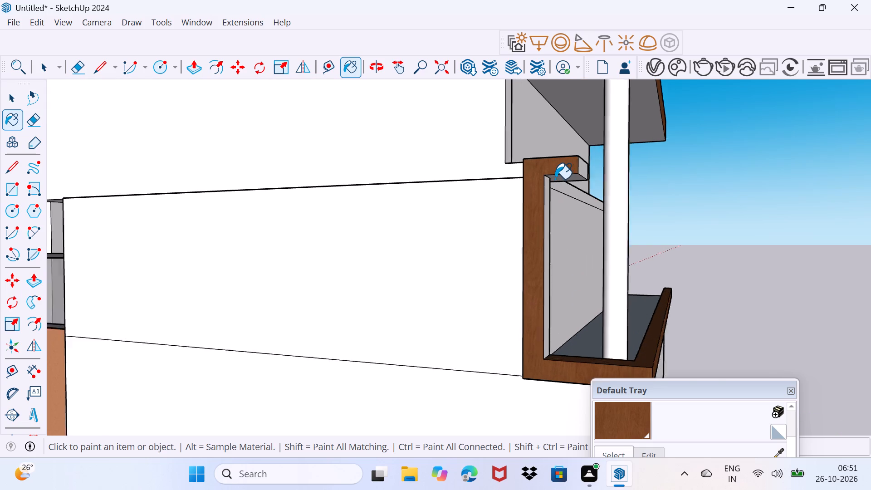
scroll(555, 179, "up", 6)
left_click(556, 178)
left_click(538, 194)
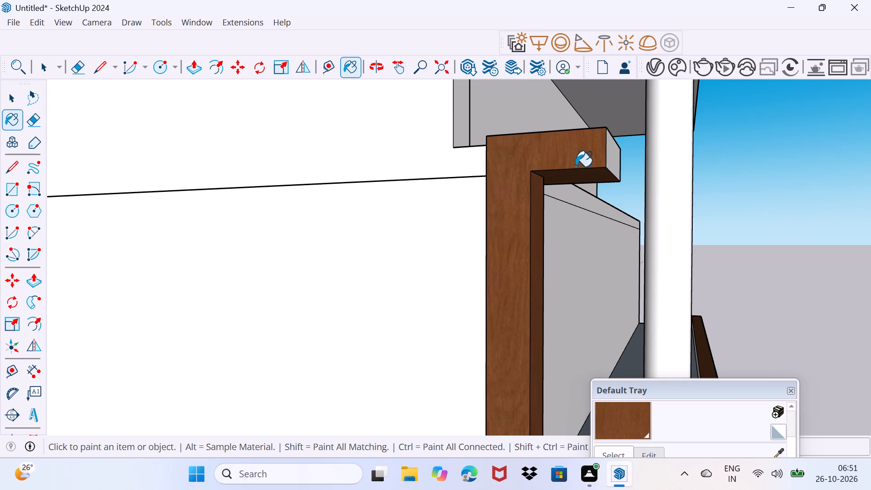
left_click(605, 157)
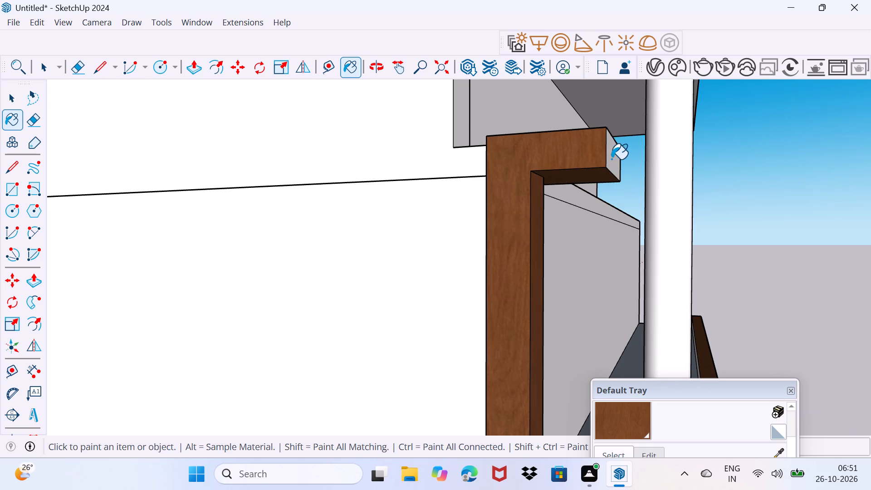
left_click(612, 159)
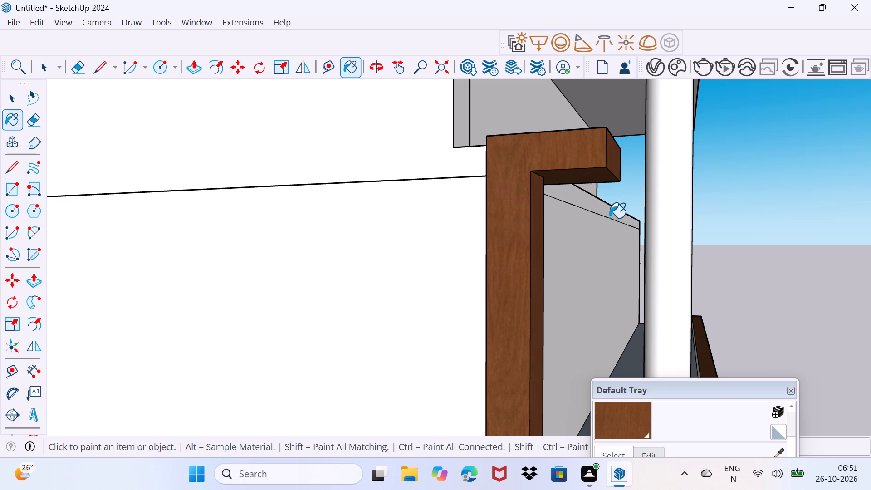
Paint the middle ledge's front and top faces and the narrow wall edge above it with the dark brown wood.
scroll(609, 218, "down", 3)
middle_click_drag(606, 191, 527, 259)
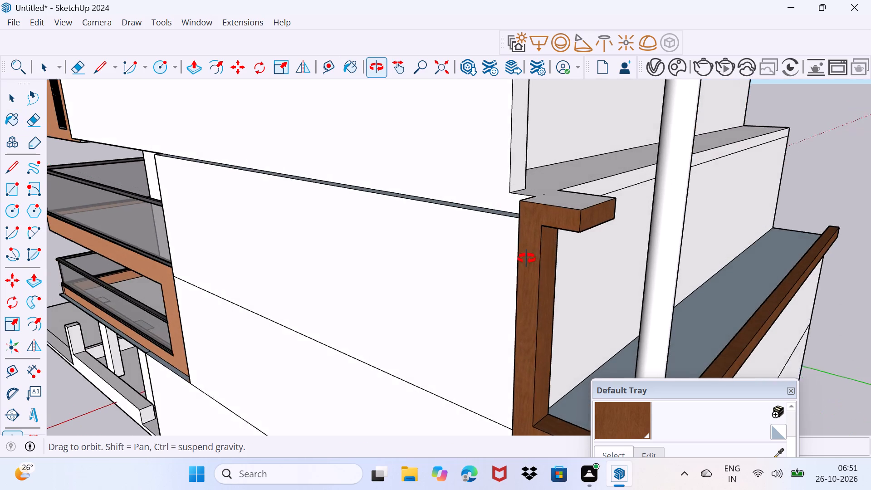
middle_click_drag(527, 259, 524, 261)
left_click(514, 175)
left_click(590, 188)
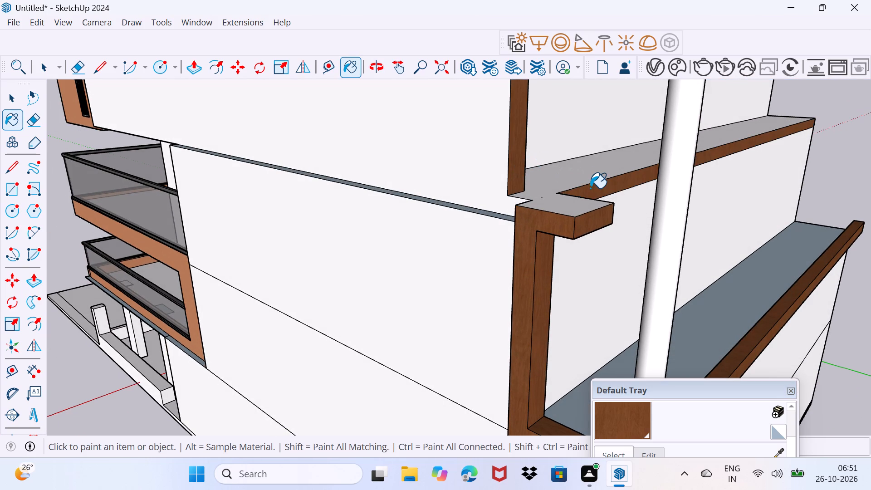
middle_click_drag(594, 195, 577, 207)
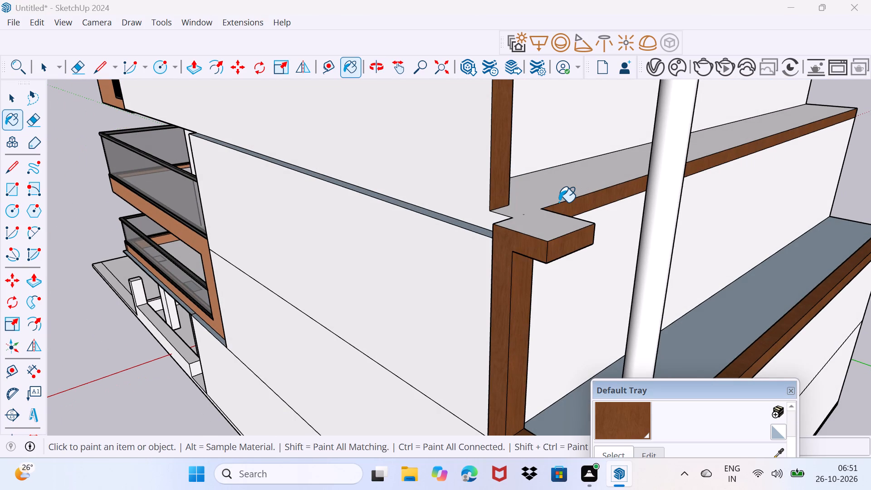
left_click(533, 234)
Paint the far end faces of the projecting slab, the middle ledge and the low beam with the dark brown wood.
scroll(535, 237, "down", 8)
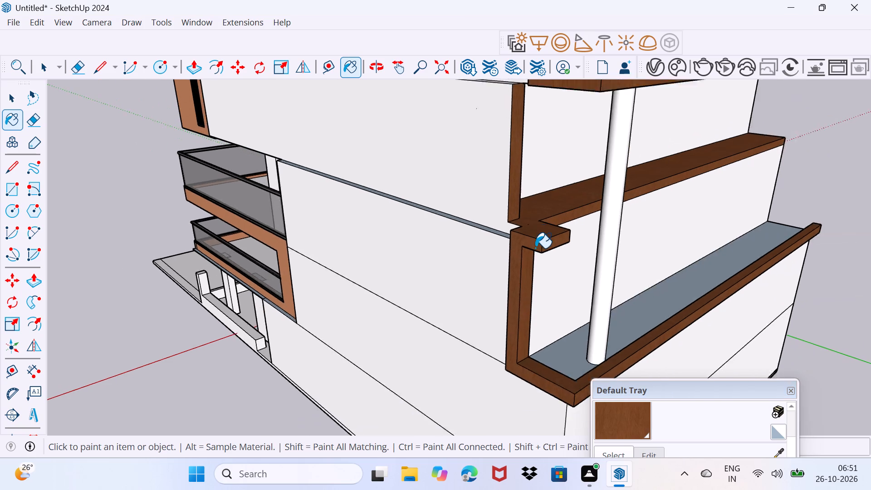
scroll(535, 248, "down", 2)
middle_click_drag(590, 230, 454, 262)
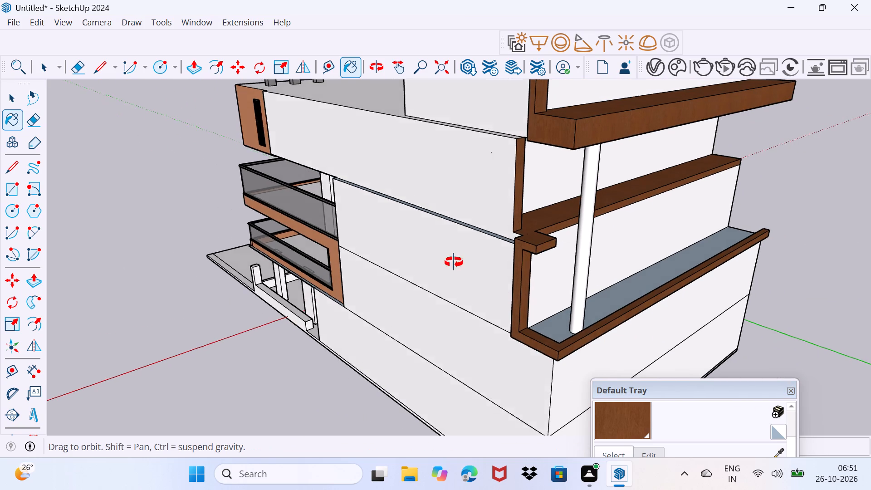
middle_click_drag(454, 262, 362, 238)
scroll(362, 238, "down", 5)
middle_click_drag(614, 205, 493, 209)
left_click(482, 217)
left_click(495, 285)
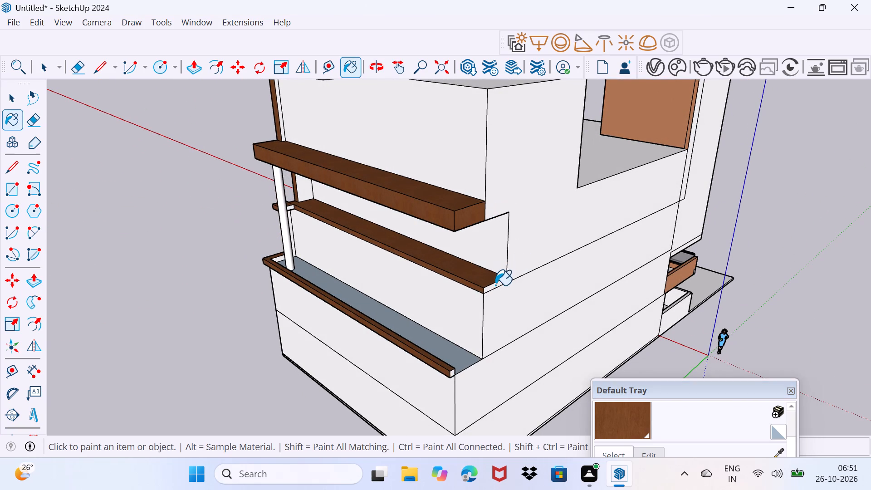
scroll(463, 366, "up", 9)
left_click(450, 375)
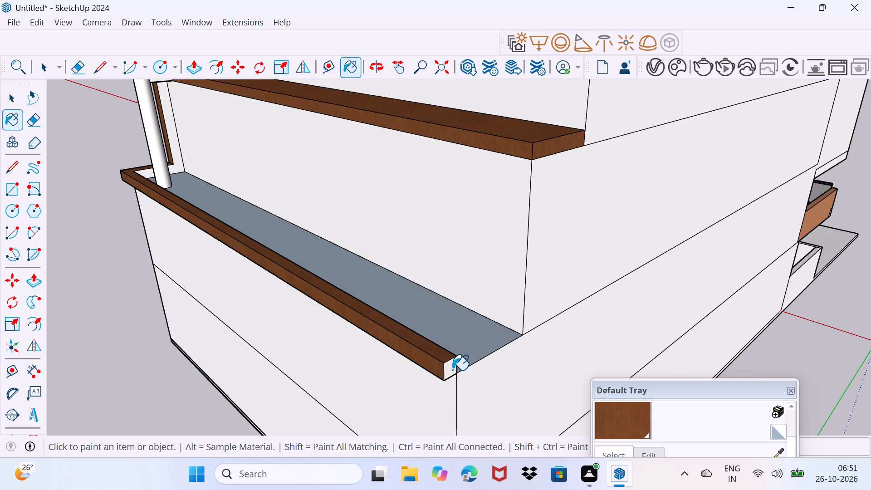
left_click(450, 364)
Paint the unpainted side face of the top-floor corner post, under the roof slab, with the dark brown wood.
scroll(438, 358, "down", 8)
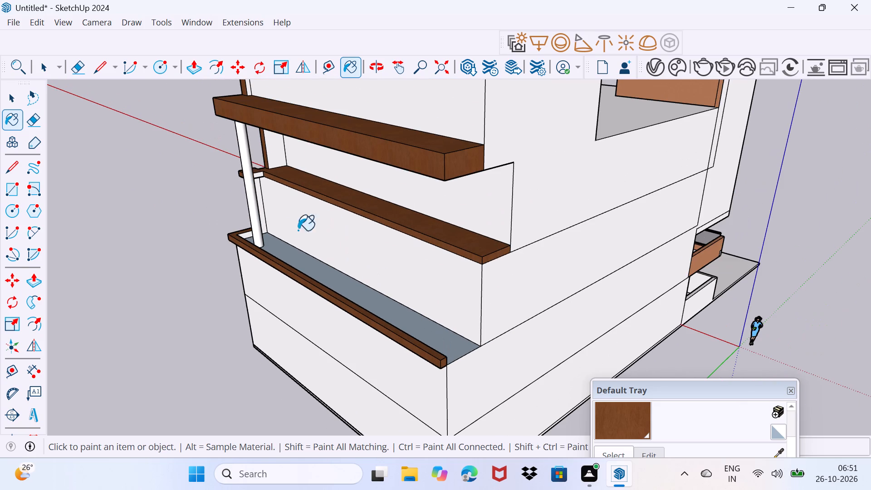
middle_click_drag(267, 241, 462, 488)
scroll(476, 353, "up", 10)
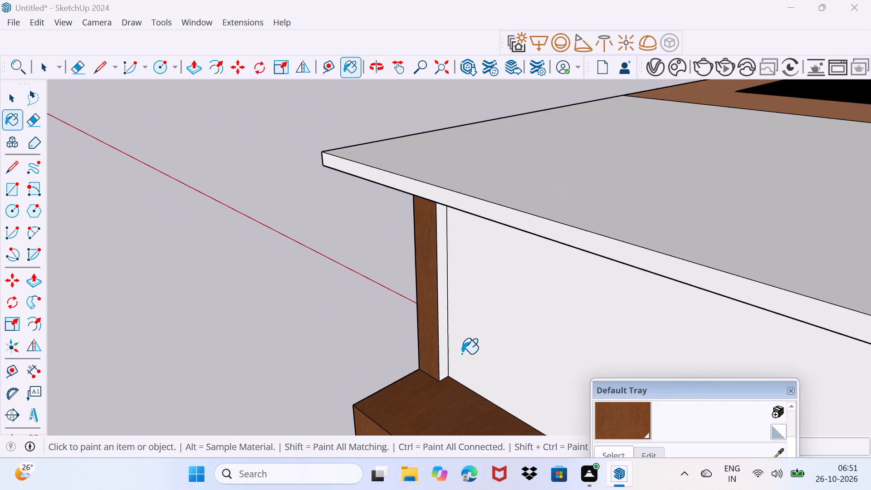
middle_click_drag(460, 352, 460, 275)
left_click(445, 275)
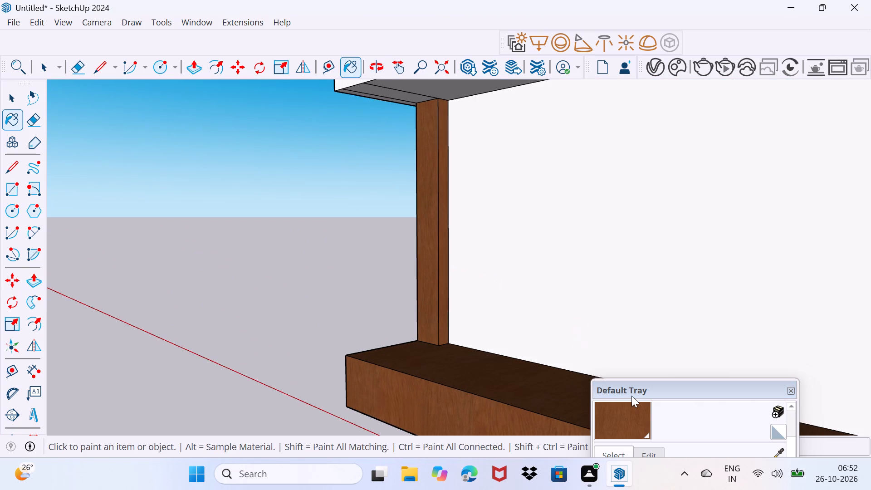
Paint the round supporting column at the house's rear corner with a dark grey from the Colors-Named collection.
left_click_drag(635, 392, 661, 144)
left_click(703, 228)
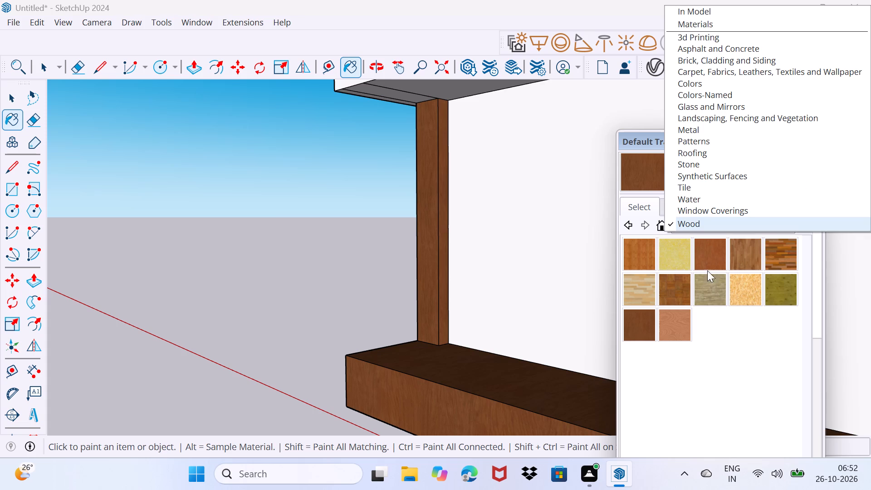
left_click(706, 93)
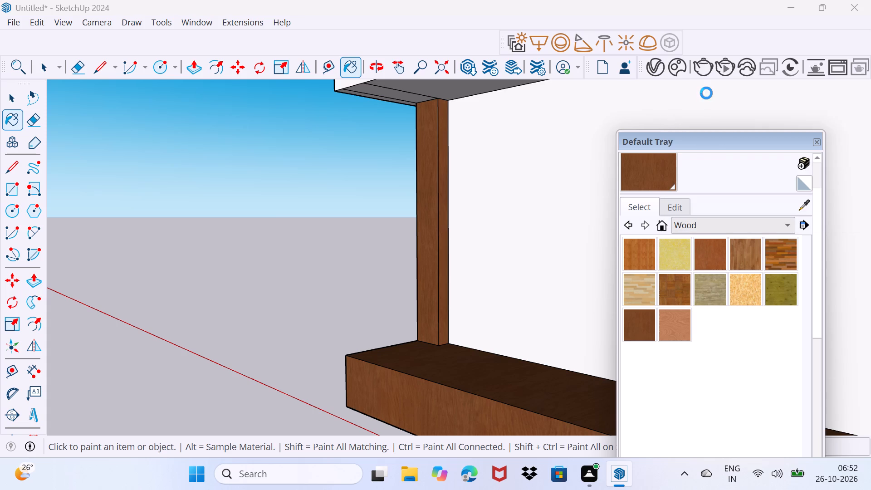
scroll(714, 351, "down", 14)
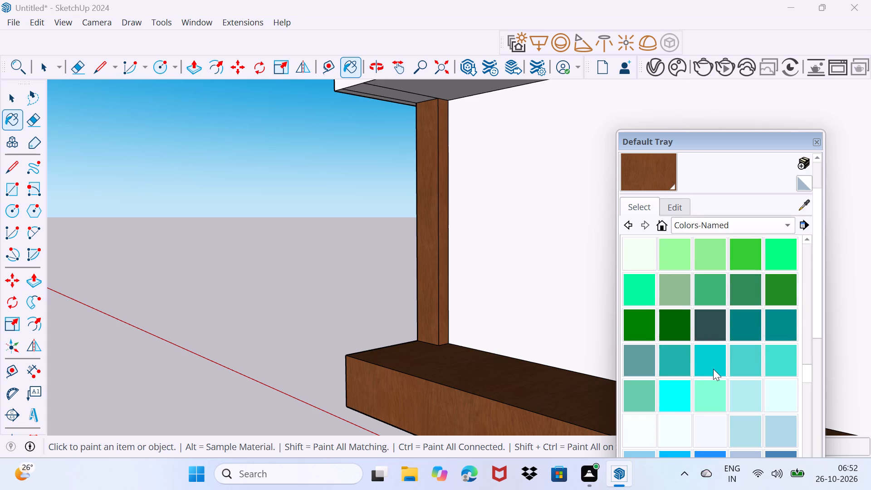
scroll(713, 370, "down", 18)
scroll(709, 381, "up", 3)
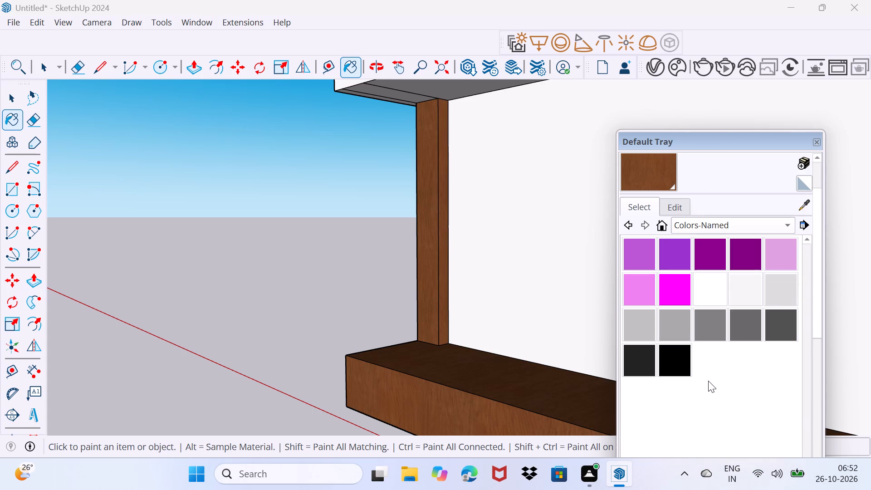
left_click(737, 331)
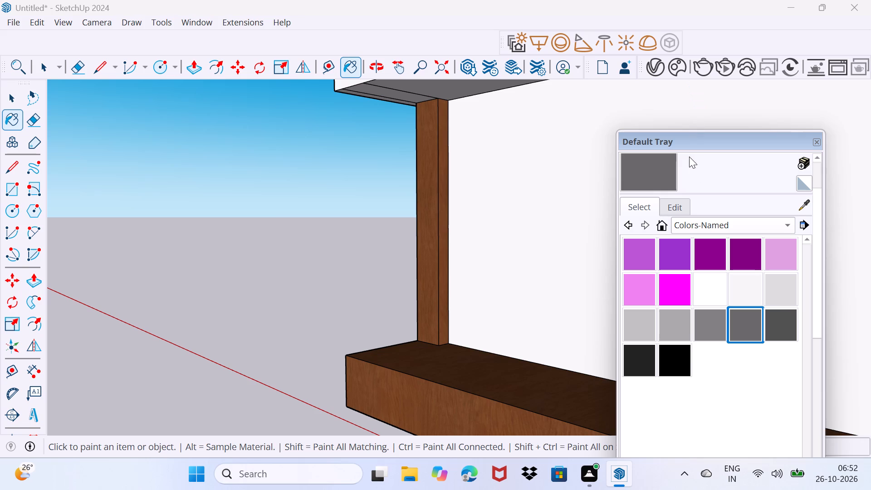
left_click_drag(691, 147, 592, 456)
scroll(491, 260, "down", 16)
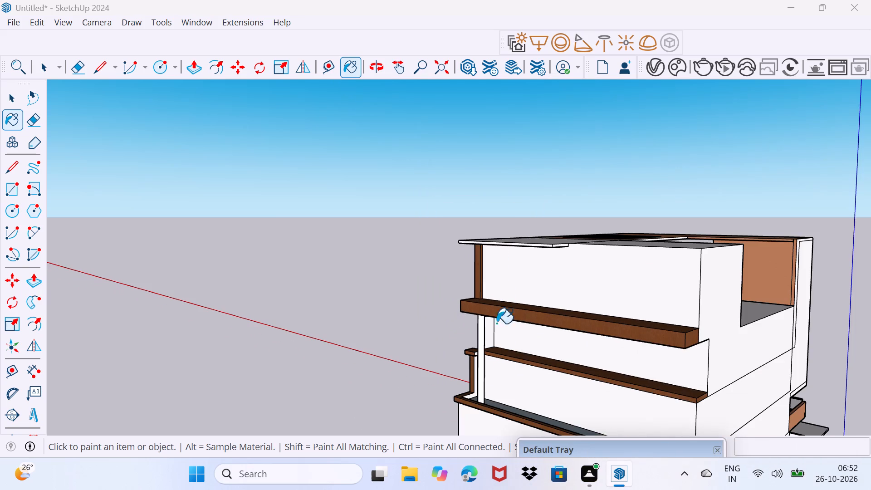
middle_click_drag(488, 401, 500, 338)
scroll(499, 338, "up", 7)
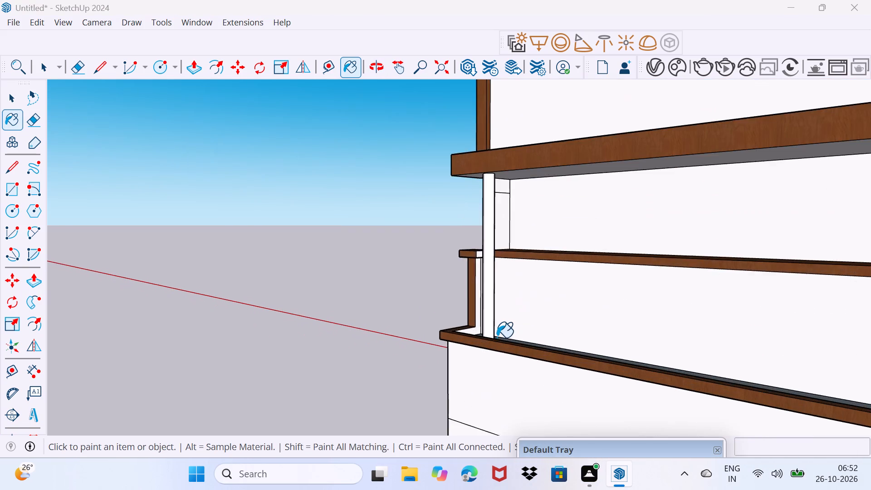
scroll(497, 338, "up", 5)
left_click(487, 318)
Paint the corner frame's inner faces, the short top beam's side and the narrow wall face above the middle ledge with dark brown Wood.
middle_click_drag(489, 321, 826, 351)
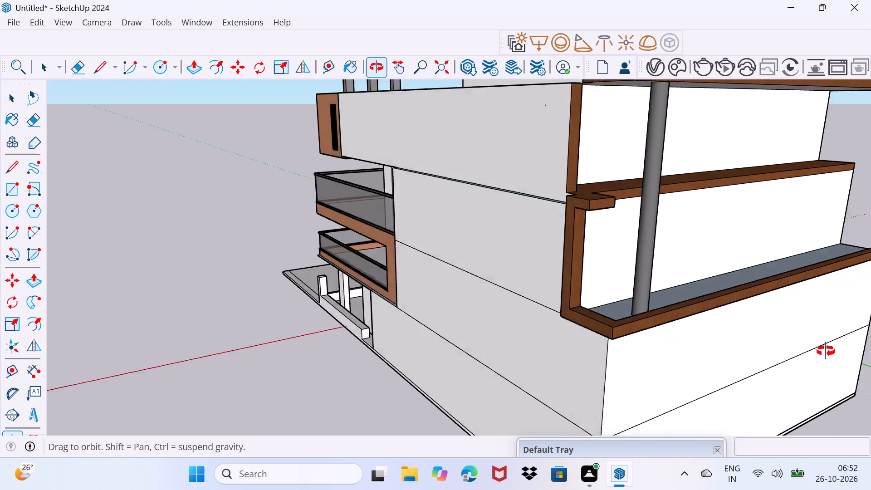
middle_click_drag(826, 351, 494, 343)
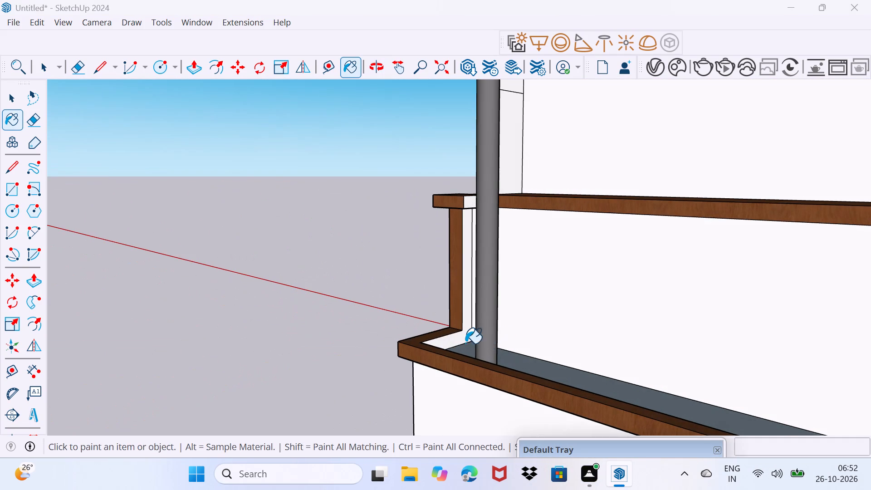
scroll(460, 343, "up", 4)
left_click_drag(630, 447, 632, 441)
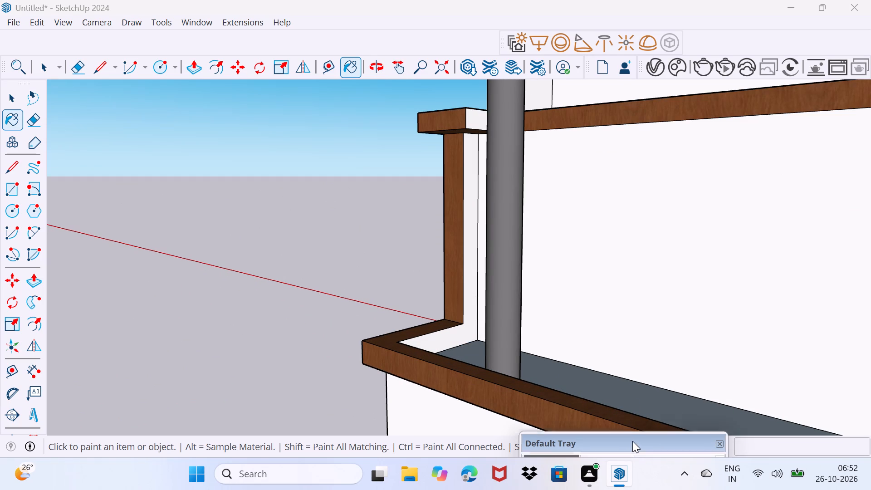
left_click_drag(632, 441, 711, 217)
left_click(687, 303)
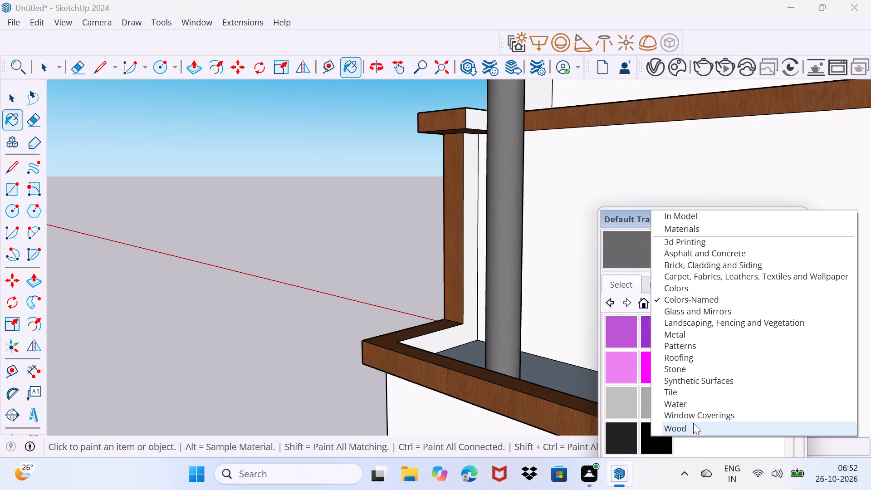
left_click(690, 425)
left_click(621, 399)
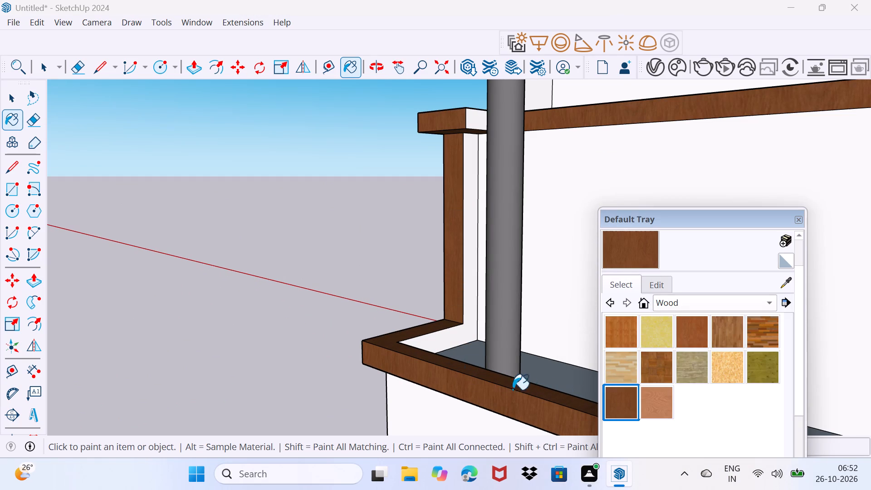
left_click(438, 344)
left_click(474, 122)
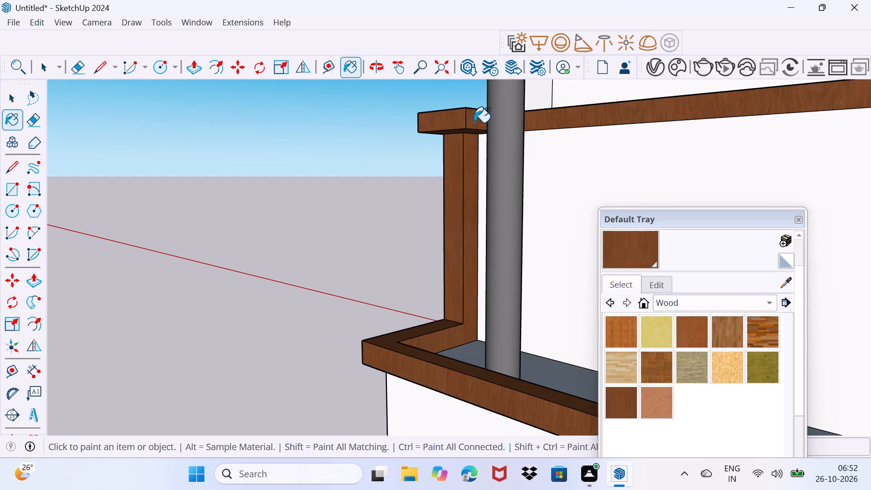
middle_click_drag(470, 167, 439, 233)
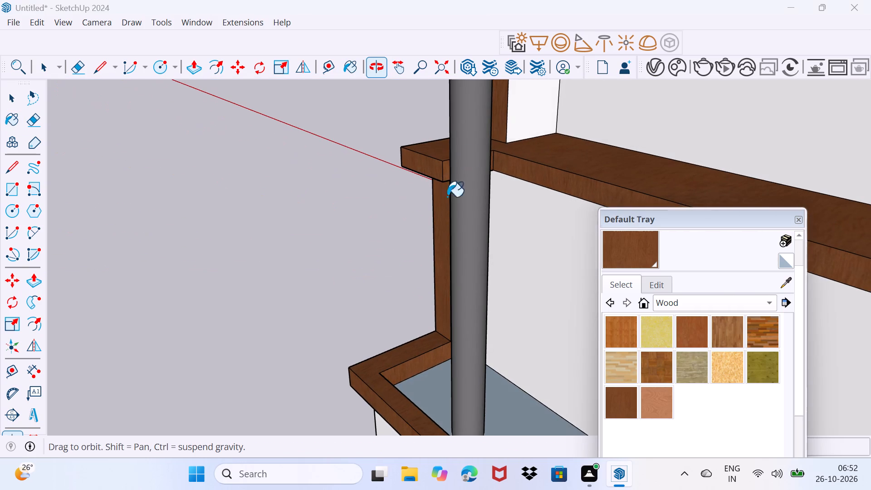
left_click(522, 120)
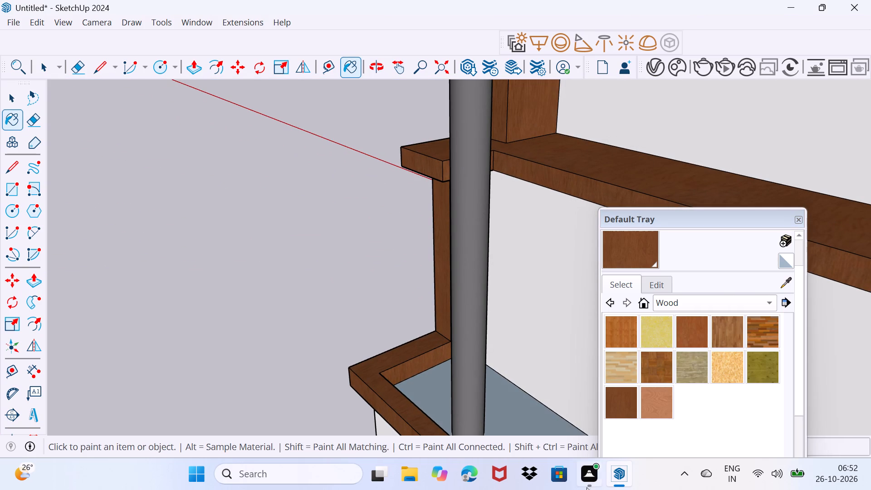
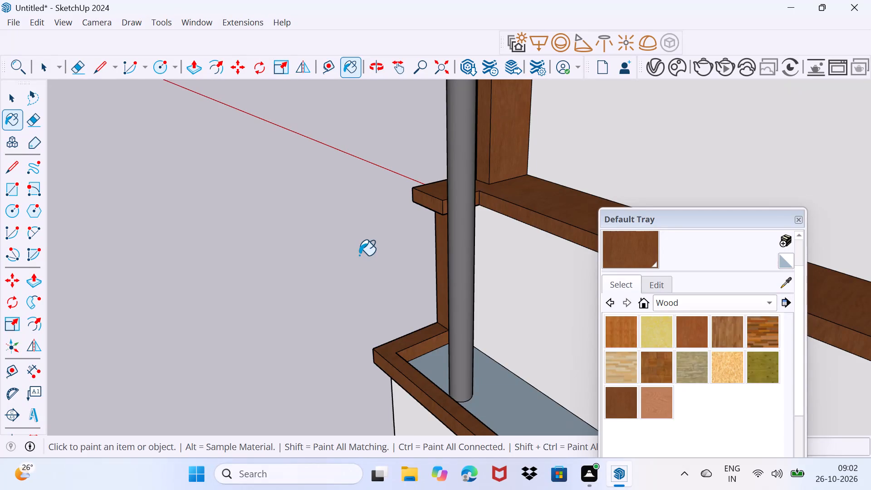
Draw a chain of connected straight line segments in the empty space beside the house's rear corner frame.
key("l")
scroll(356, 253, "down", 1)
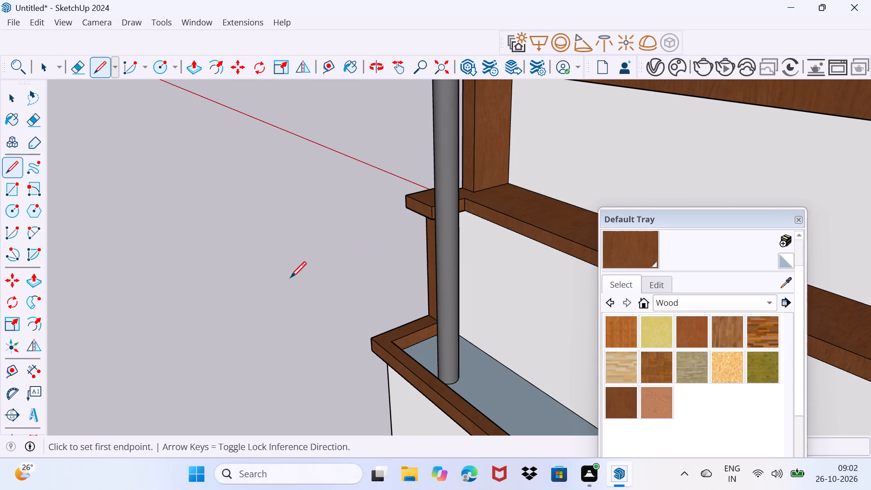
left_click_drag(256, 273, 263, 254)
left_click_drag(247, 256, 247, 249)
middle_click_drag(237, 234, 328, 252)
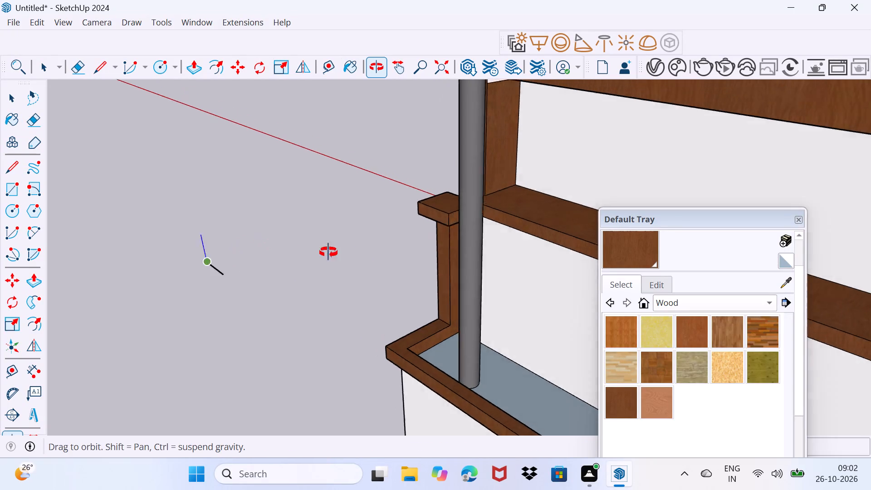
middle_click_drag(328, 252, 429, 266)
left_click(190, 225)
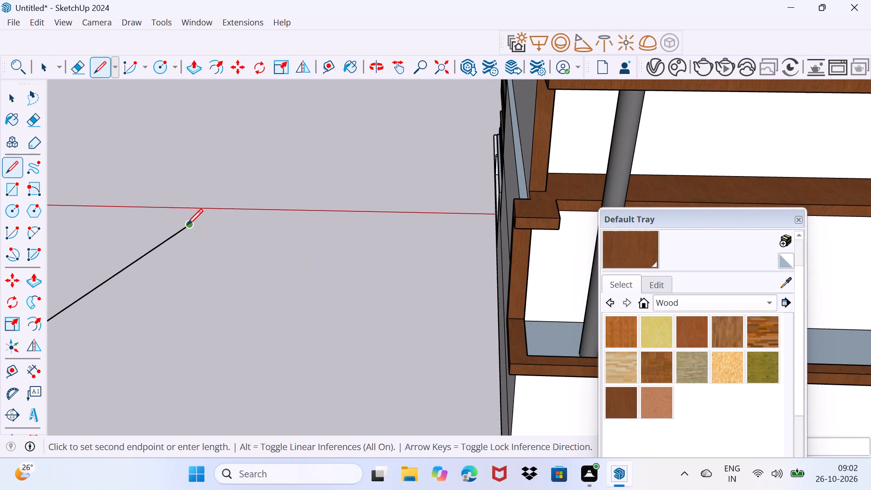
left_click(187, 225)
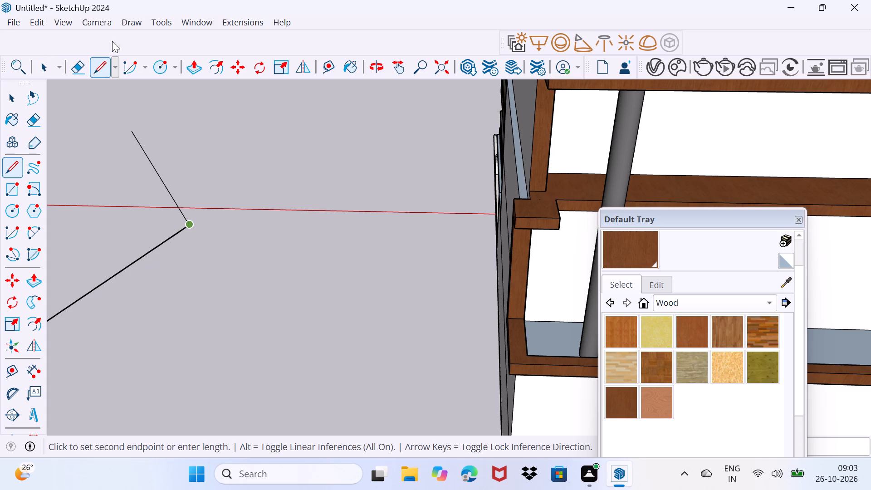
left_click(273, 186)
left_click(271, 306)
left_click(255, 308)
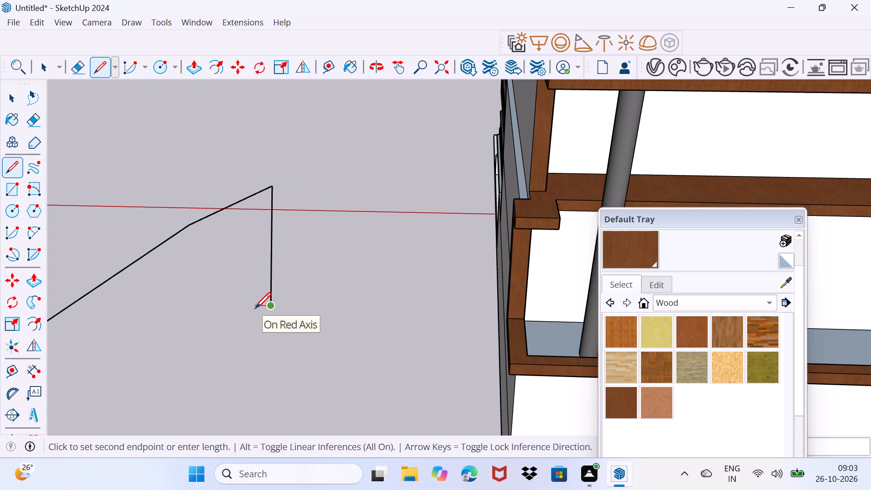
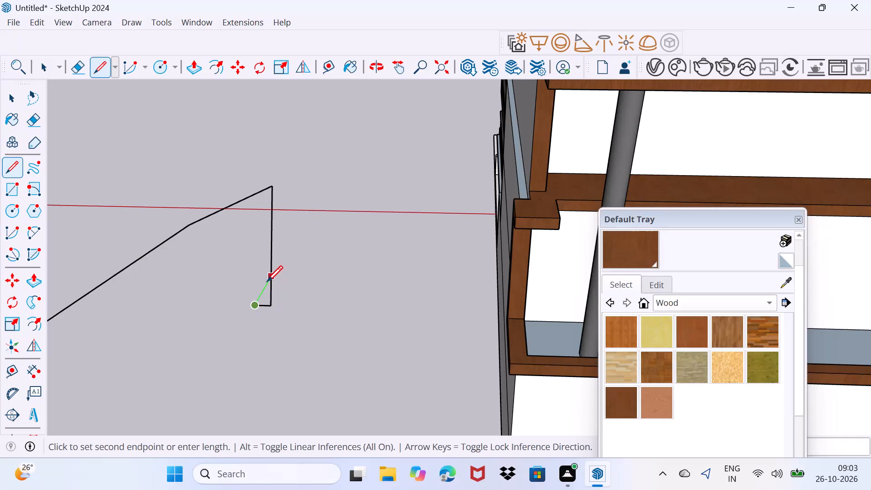
Extend the line chain along the blue and red axes and close a narrow triangle at the short base segment's end.
left_click(247, 269)
left_click(214, 278)
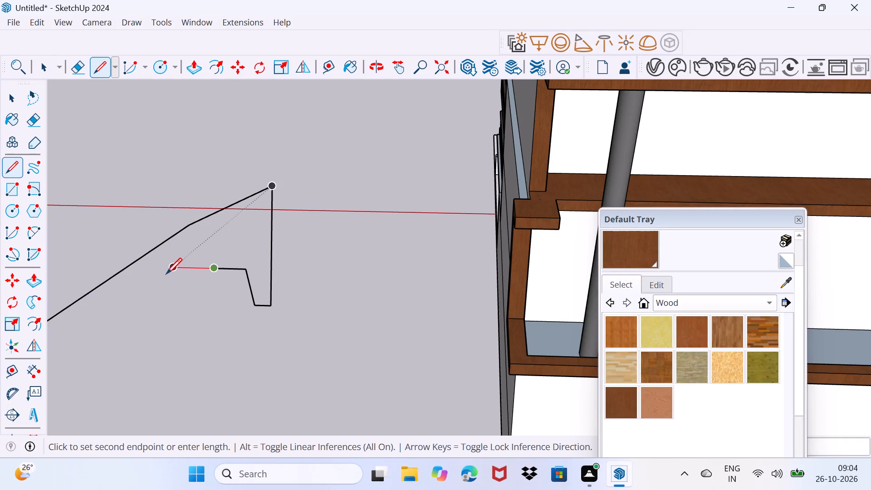
left_click(166, 274)
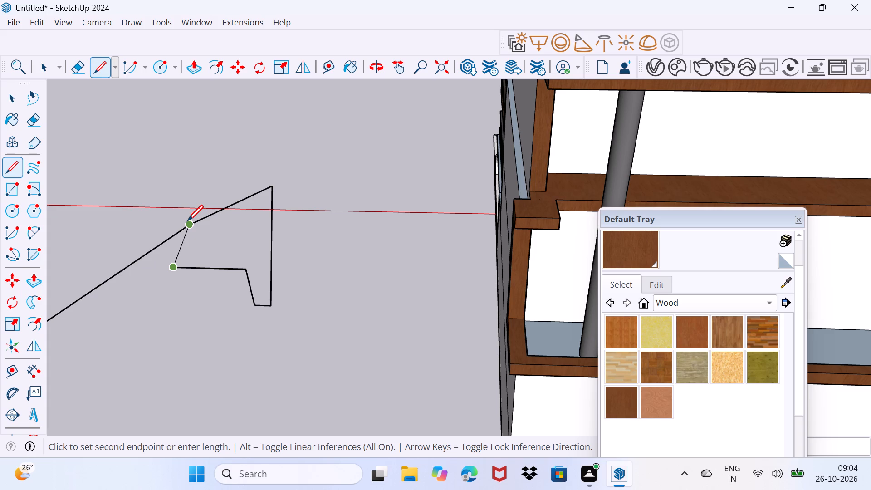
left_click(235, 274)
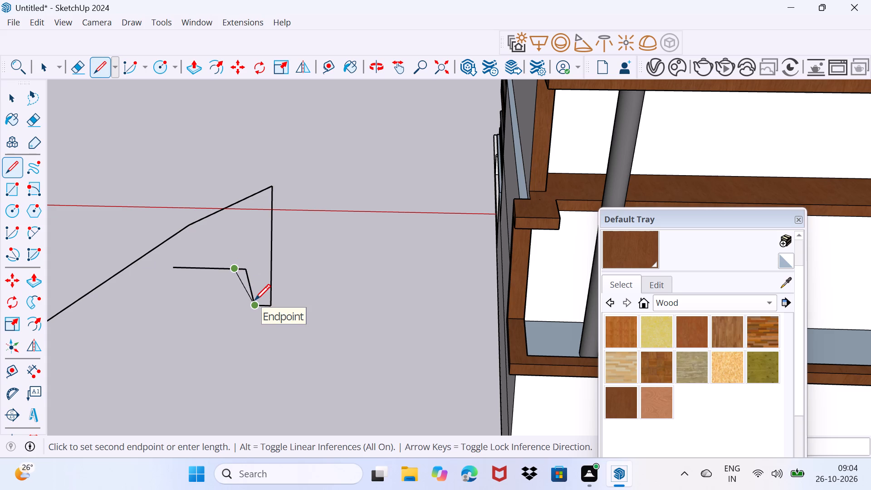
left_click(254, 300)
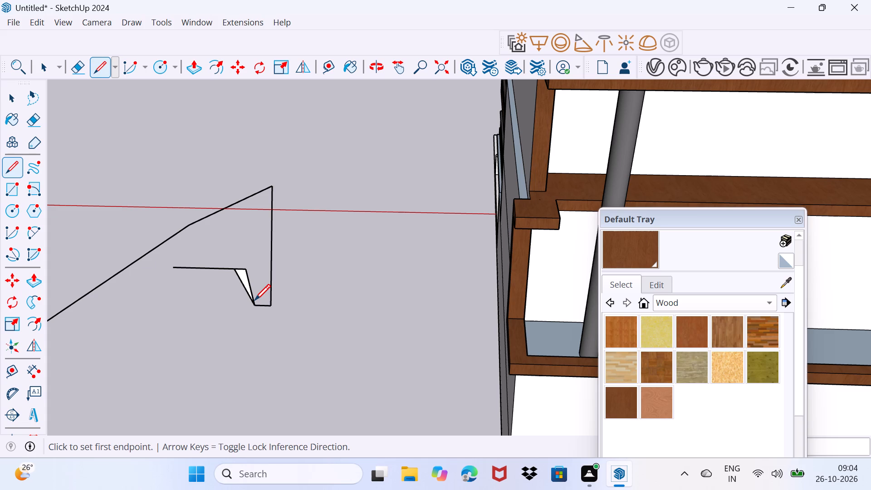
From the narrow triangle's lower corner, draw a line along the red axis and close a four-sided face beneath its end.
left_click(254, 300)
left_click(308, 318)
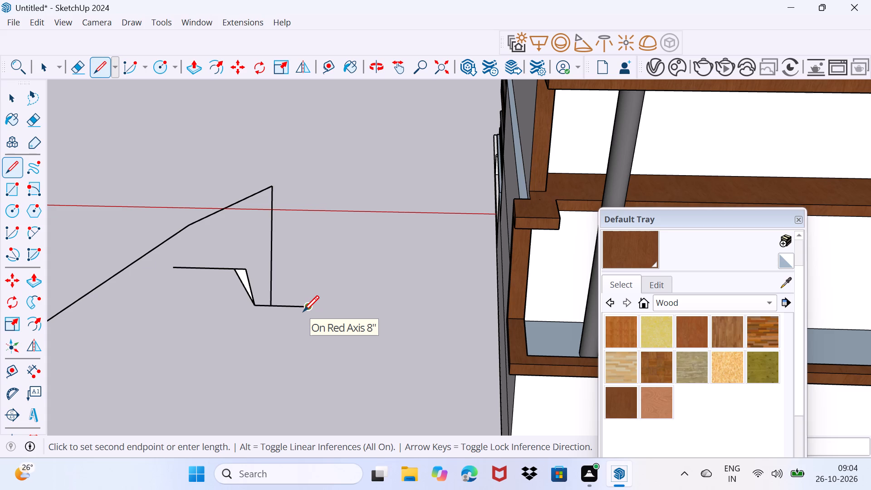
left_click(302, 305)
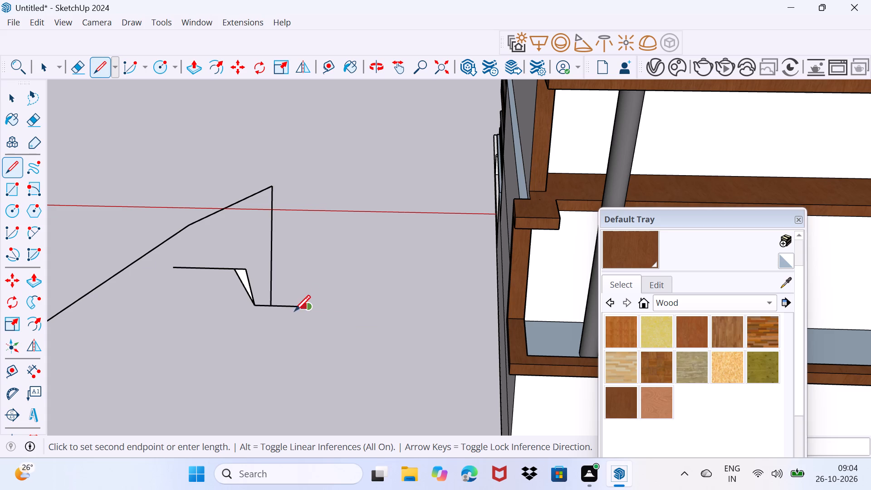
left_click(293, 312)
left_click(313, 303)
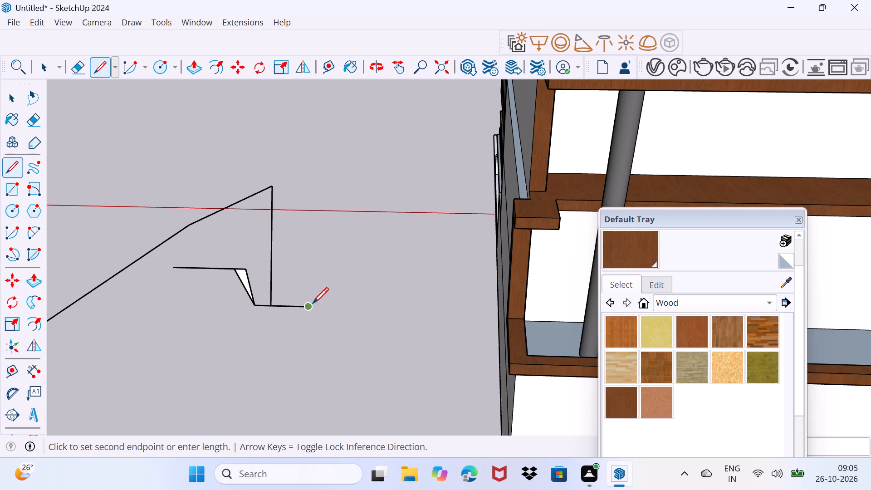
left_click(301, 336)
left_click(300, 335)
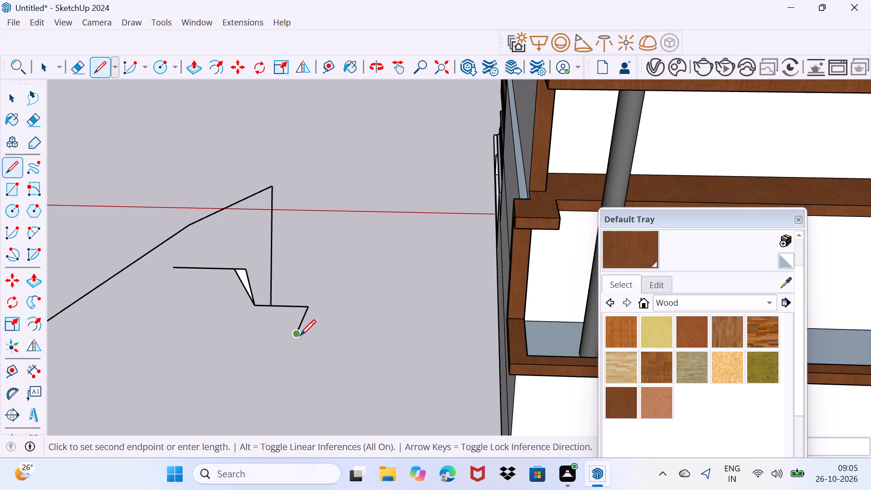
left_click(300, 335)
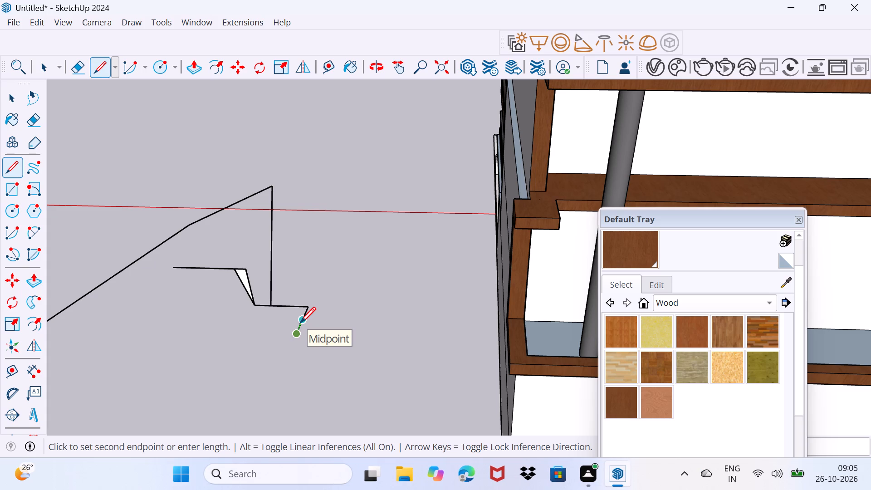
left_click(362, 336)
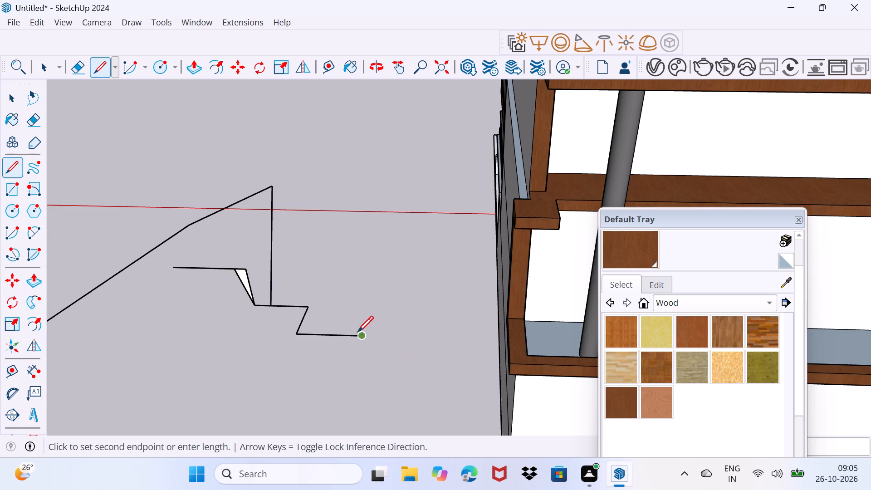
left_click(329, 310)
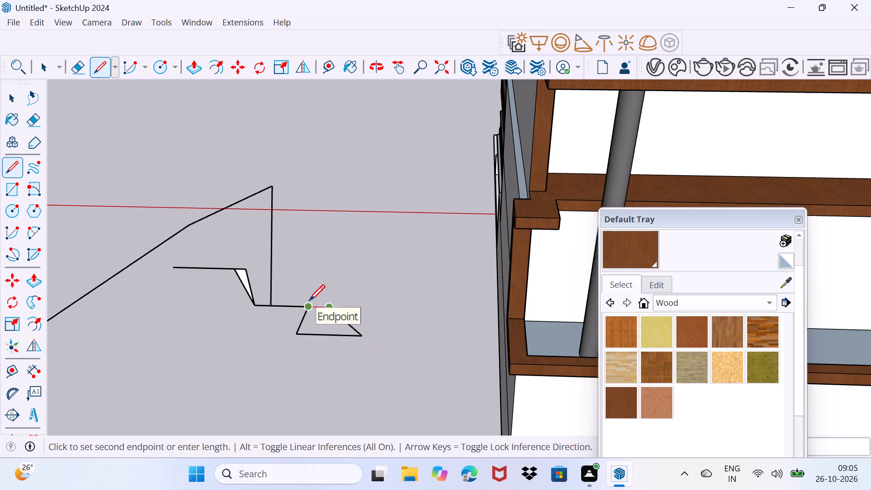
left_click(309, 300)
Draw a small triangle with its apex on the tall straight line and link it to the four-sided face's upper corner.
left_click(303, 294)
left_click(296, 286)
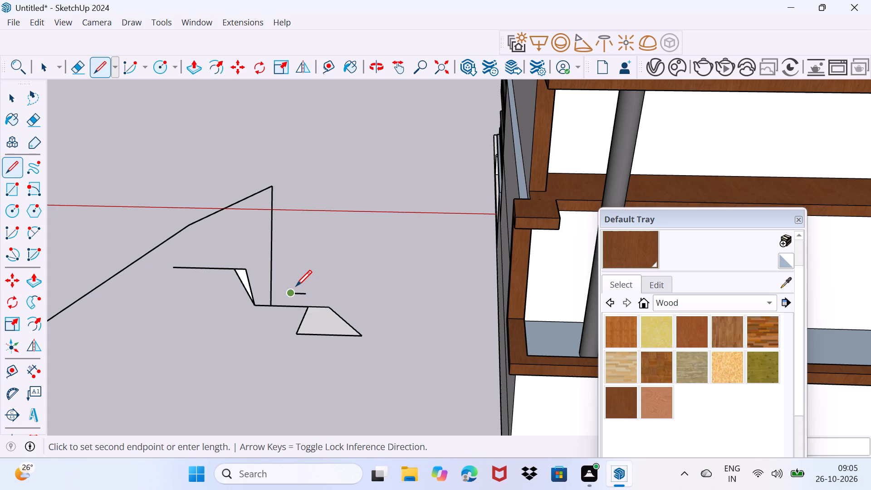
left_click(268, 252)
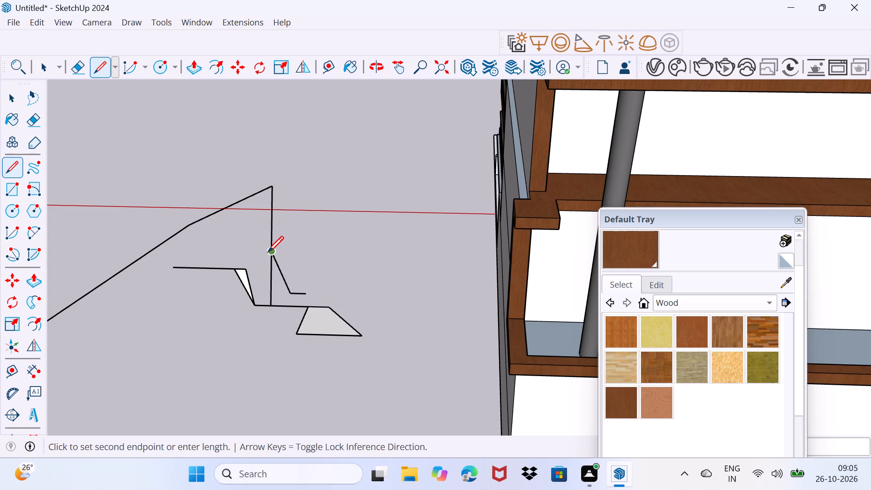
left_click(307, 287)
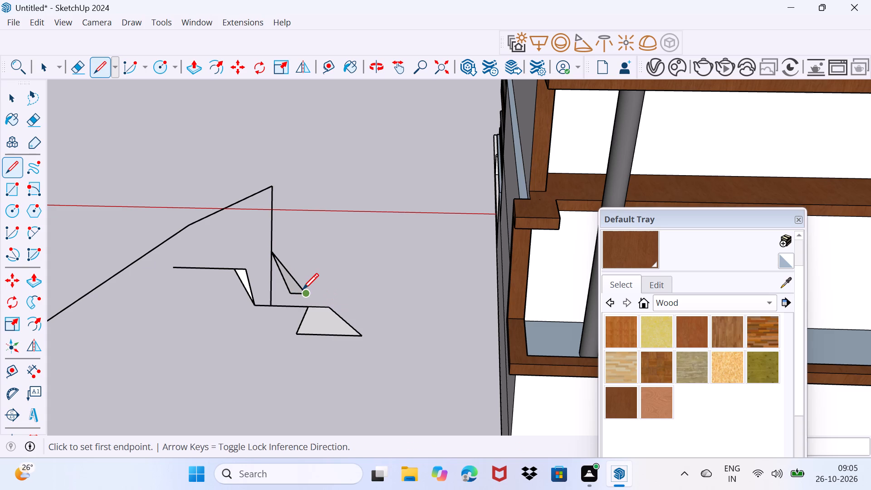
left_click(303, 289)
left_click(335, 312)
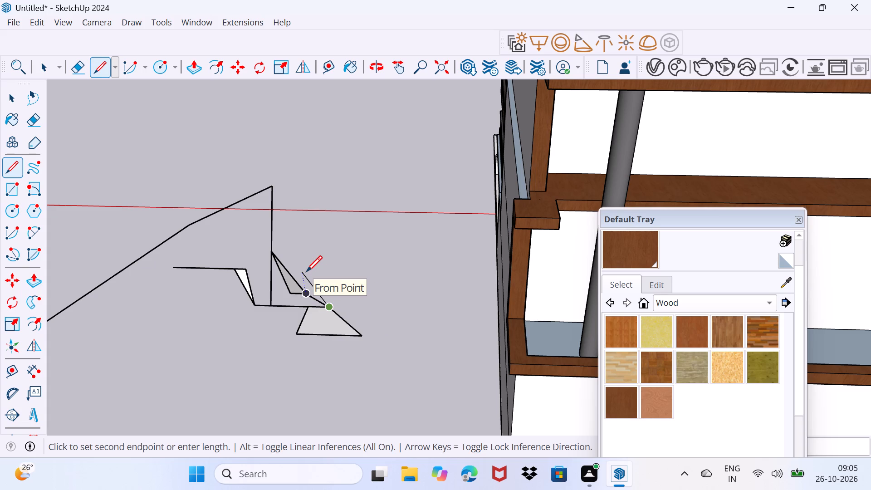
Draw a line along the four-sided face's sloping edge and a long thin triangular outline beside it.
left_click(341, 326)
left_click(348, 329)
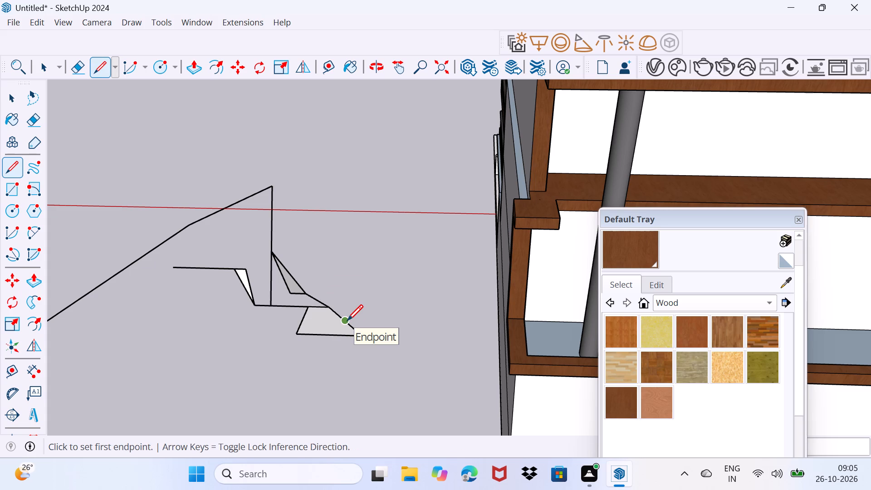
left_click_drag(361, 328, 376, 340)
left_click(376, 340)
left_click(328, 293)
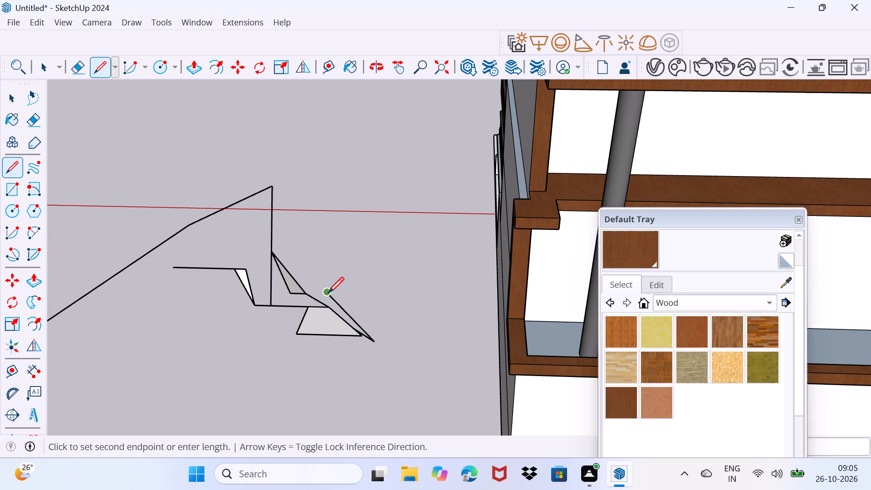
left_click(328, 293)
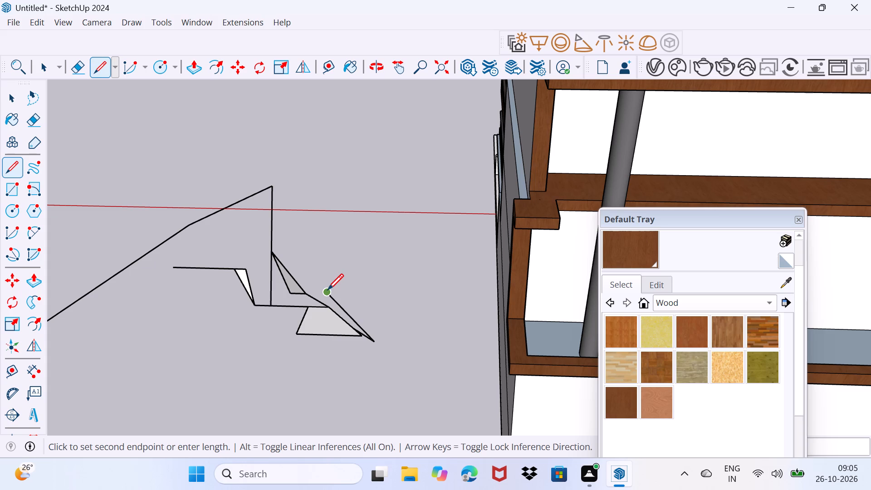
left_click(328, 289)
left_click(346, 314)
left_click(336, 308)
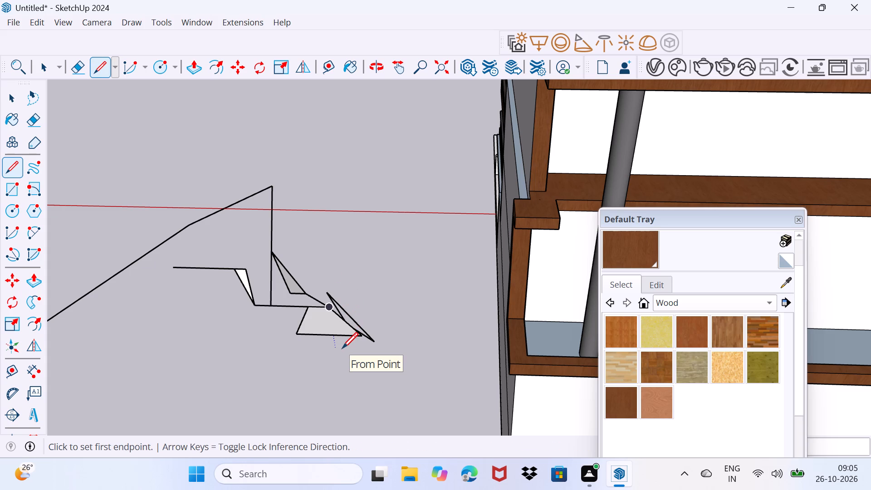
Draw a zigzag line chain from the four-sided face's lower edge across its sloping edge to the thin triangle's lower edge.
scroll(342, 348, "up", 12)
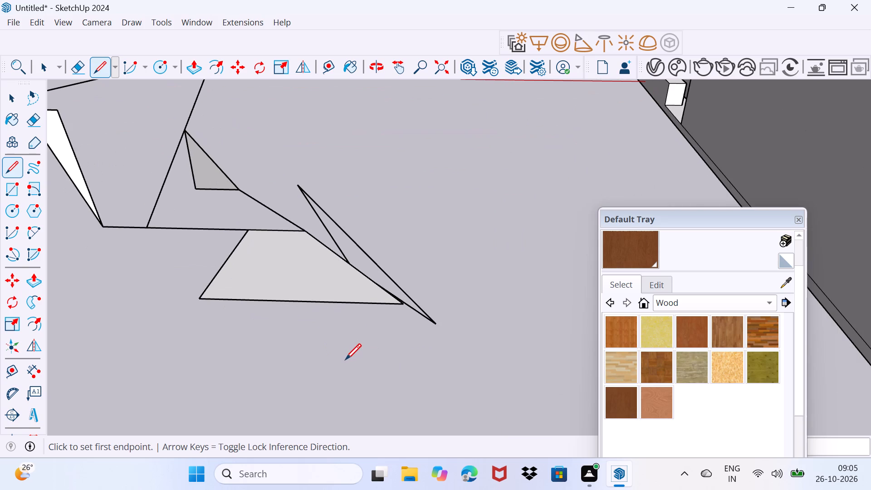
middle_click_drag(345, 359, 340, 318)
scroll(340, 318, "up", 4)
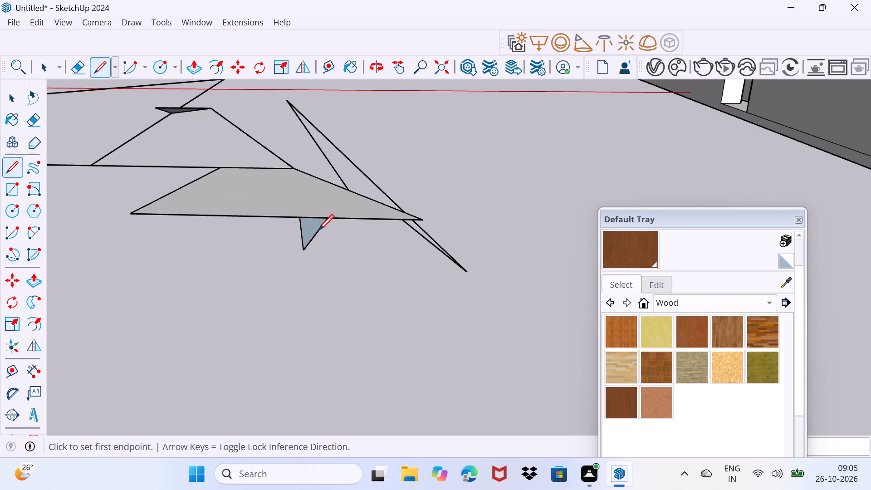
middle_click_drag(308, 201, 307, 318)
scroll(307, 318, "down", 2)
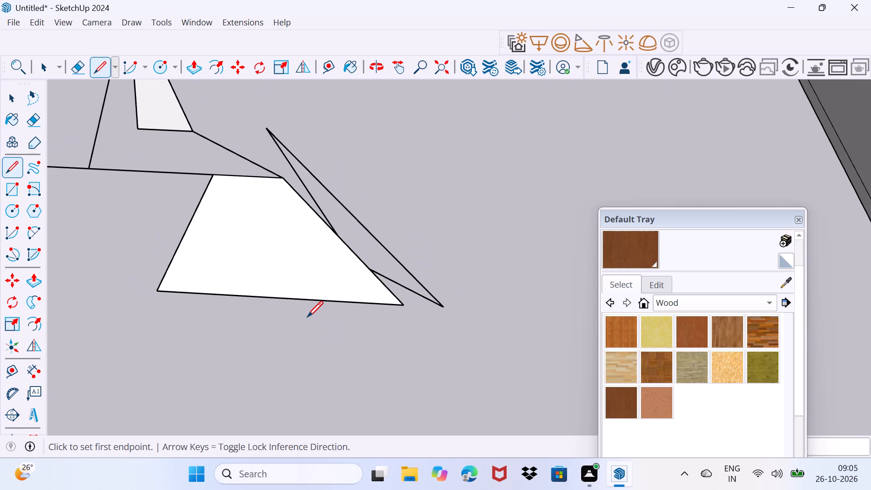
scroll(307, 317, "down", 2)
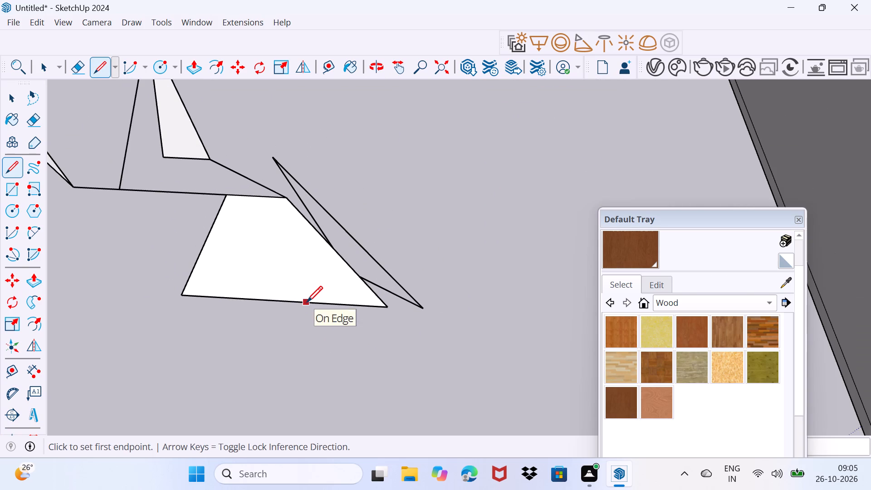
left_click(307, 302)
left_click(293, 279)
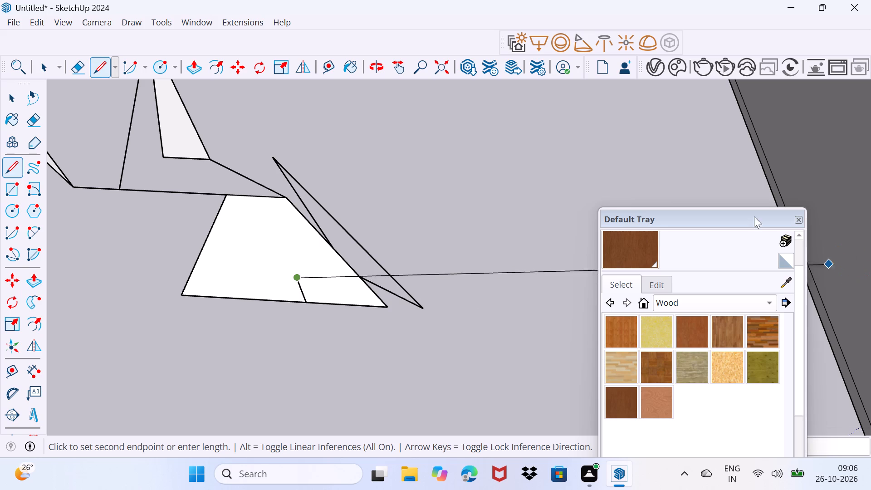
left_click(357, 259)
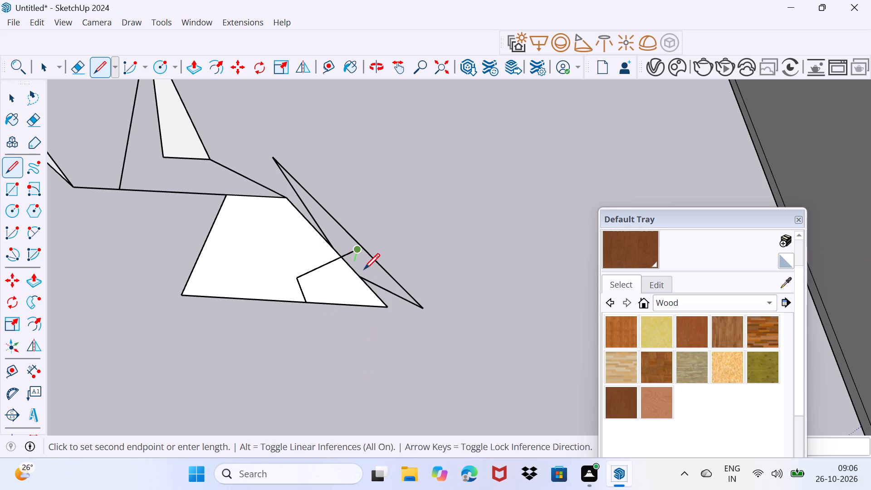
left_click(365, 272)
left_click(395, 291)
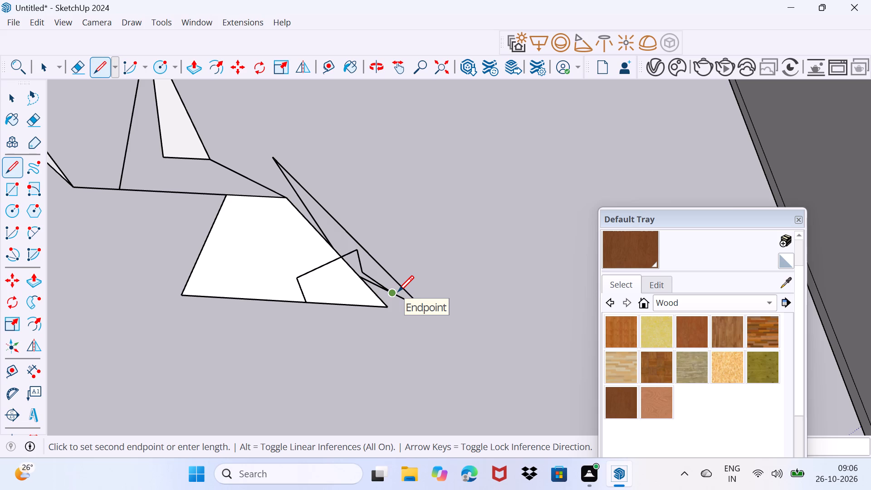
left_click(398, 291)
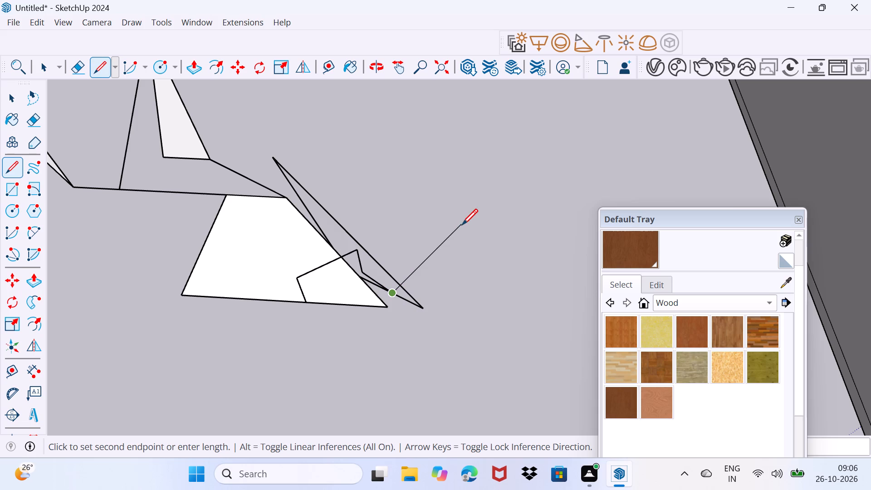
Extend the zigzag with a long diagonal segment and several short segments roughly along the green axis.
left_click_drag(459, 225, 458, 220)
left_click(456, 204)
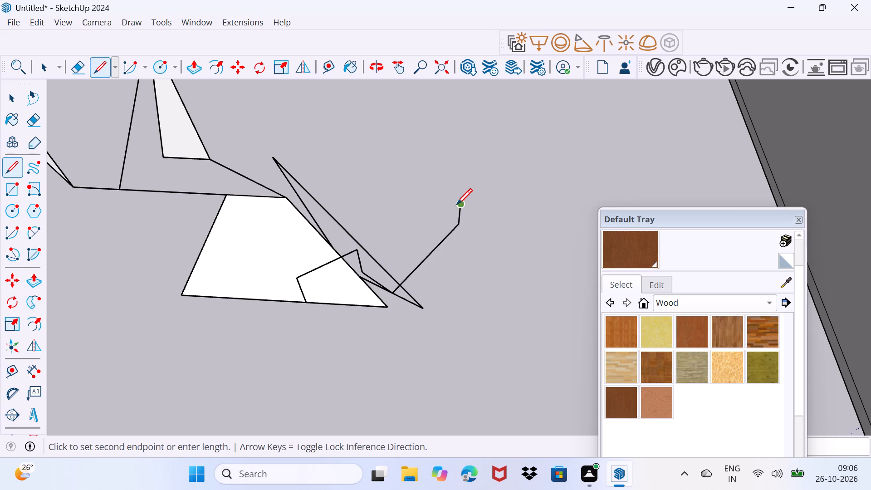
left_click(456, 204)
left_click(453, 180)
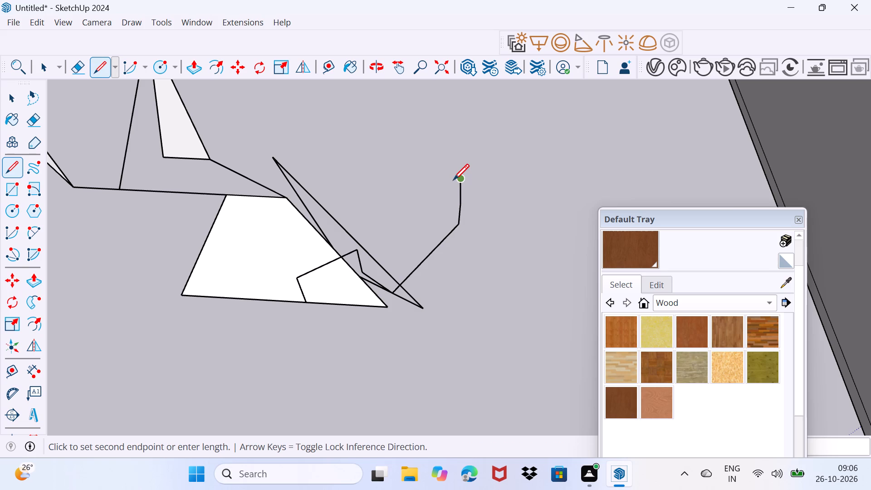
left_click(464, 178)
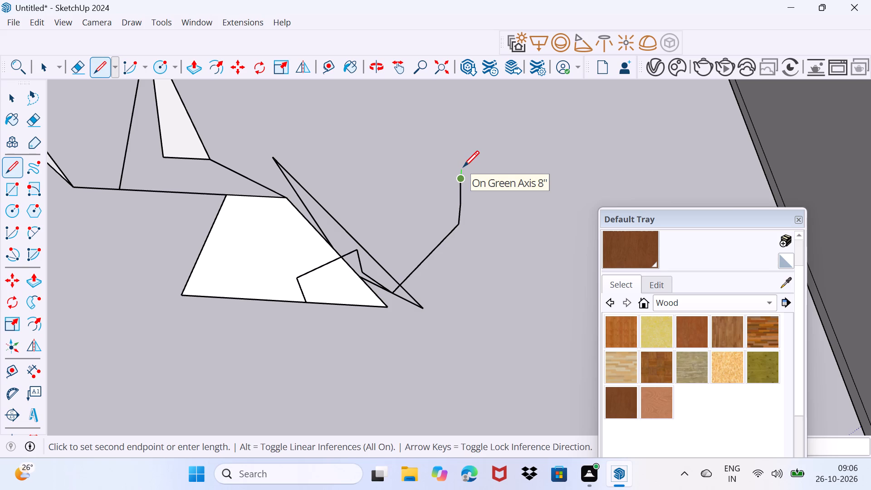
left_click_drag(463, 167, 470, 161)
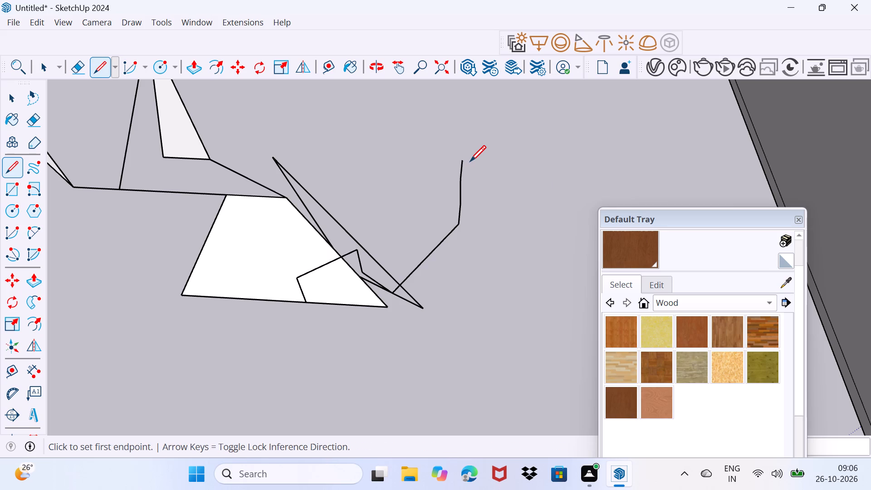
Draw a hook of short line segments just beyond the diagonal chain's free end, with a longer return side parallel to it.
left_click(465, 149)
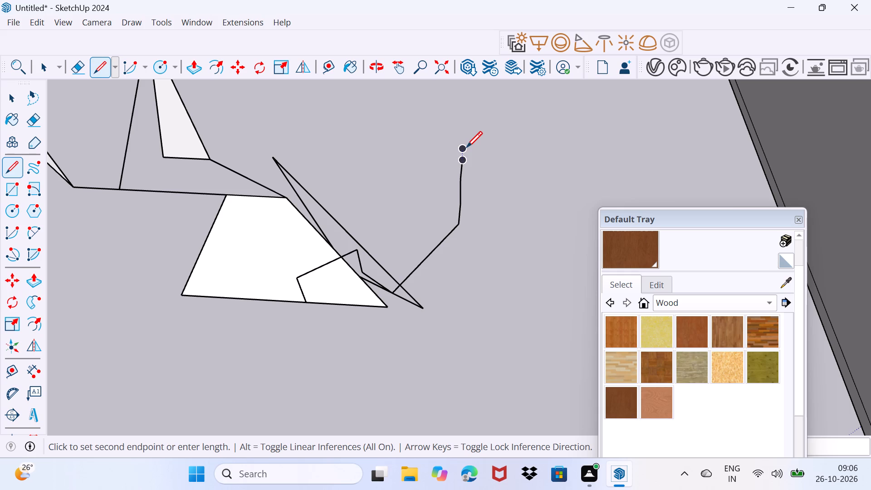
left_click(468, 145)
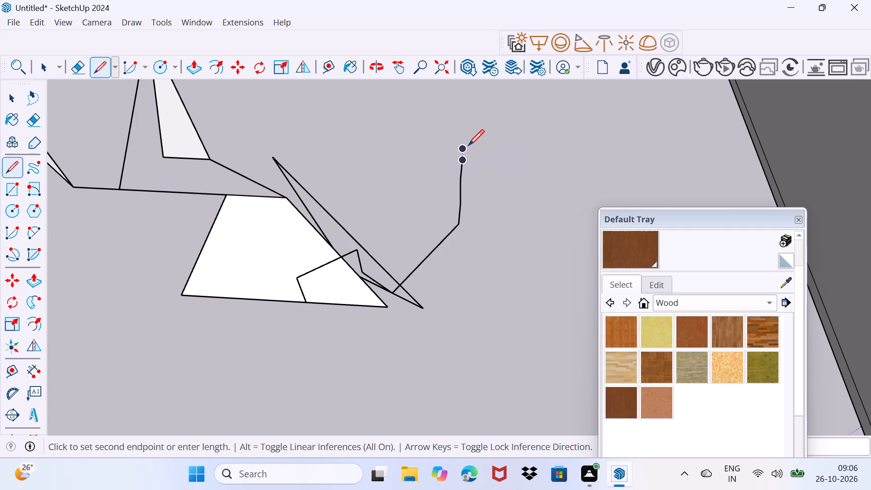
left_click(471, 137)
left_click(471, 137)
left_click(488, 137)
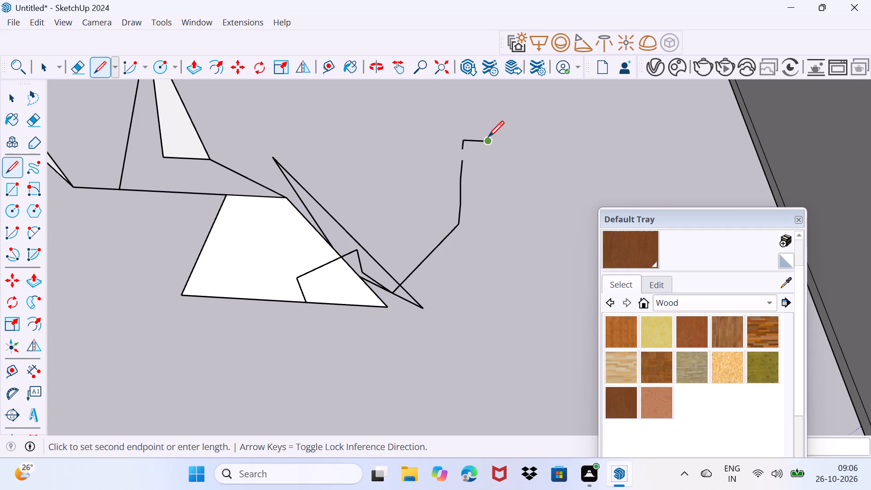
left_click(488, 163)
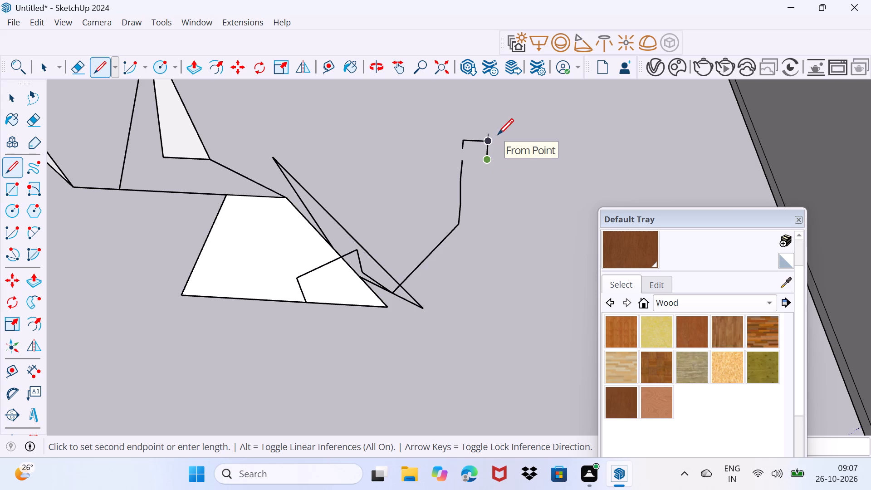
left_click(498, 134)
left_click(484, 180)
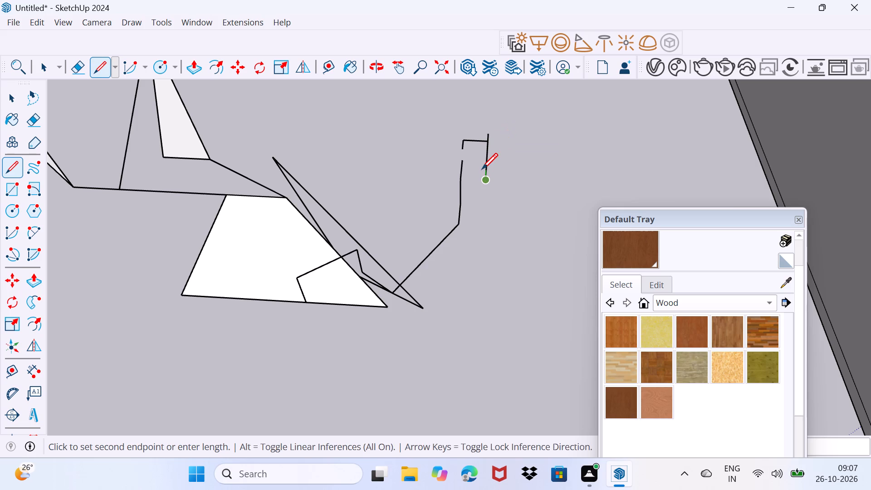
Draw a small pointed zigzag at the hook's lower end and continue it downward with two longer straight segments.
left_click(482, 169)
left_click_drag(482, 169, 491, 176)
left_click_drag(501, 193, 508, 205)
left_click(508, 205)
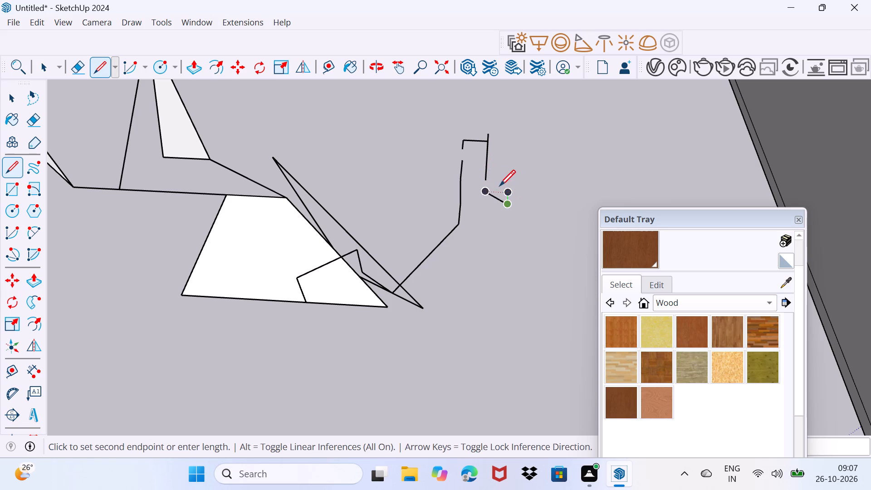
left_click(494, 176)
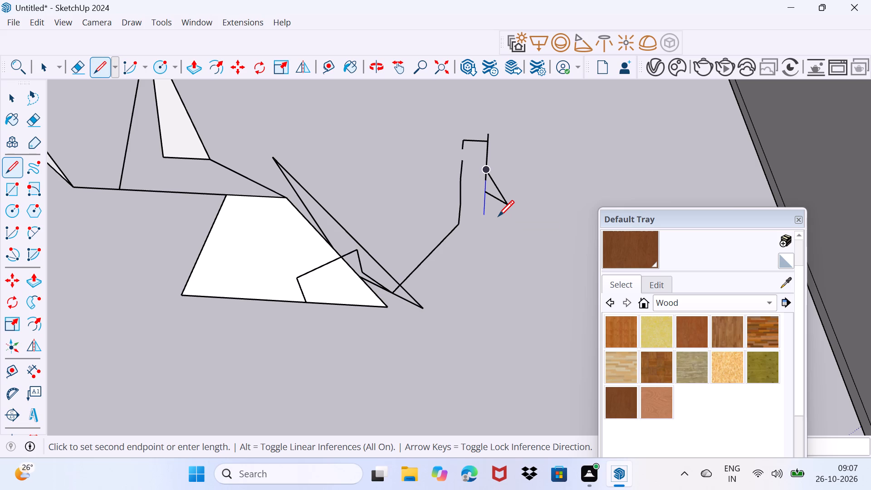
left_click(501, 223)
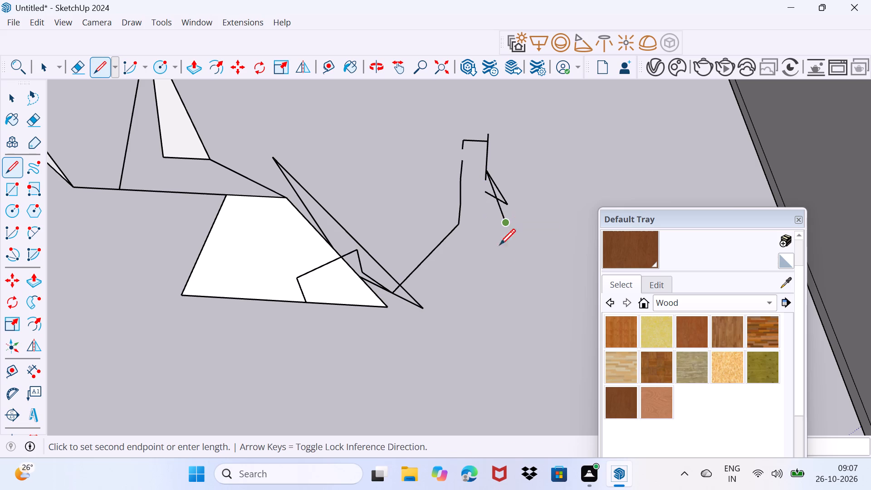
left_click(507, 279)
left_click(499, 251)
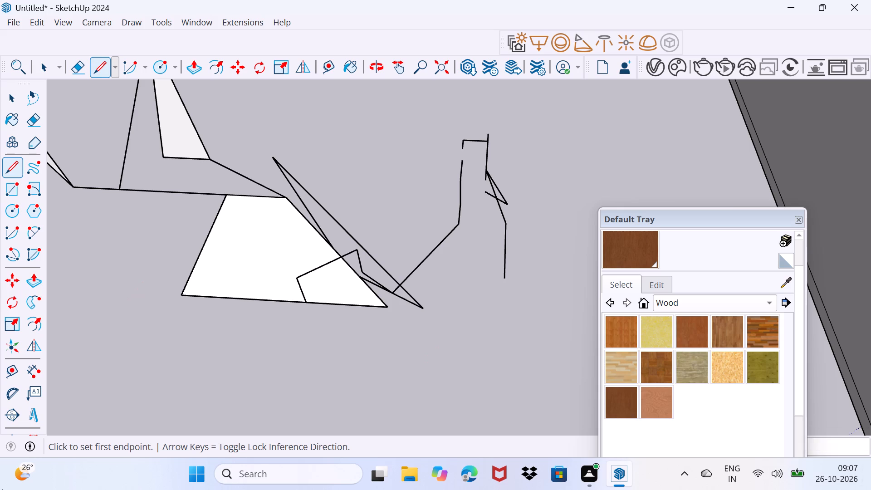
Draw a diagonal line across the four-sided face's lower edge and link its middle to the face's nearest lower corner.
left_click(259, 342)
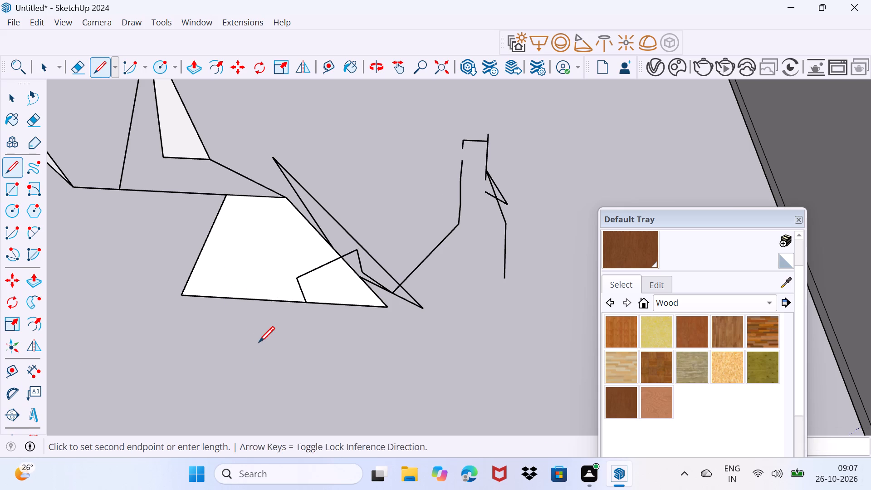
left_click(211, 284)
left_click(242, 315)
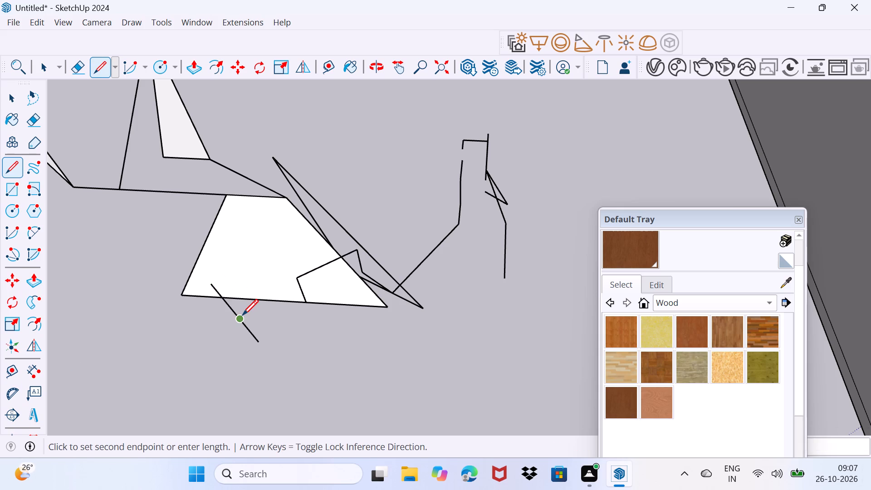
left_click(241, 315)
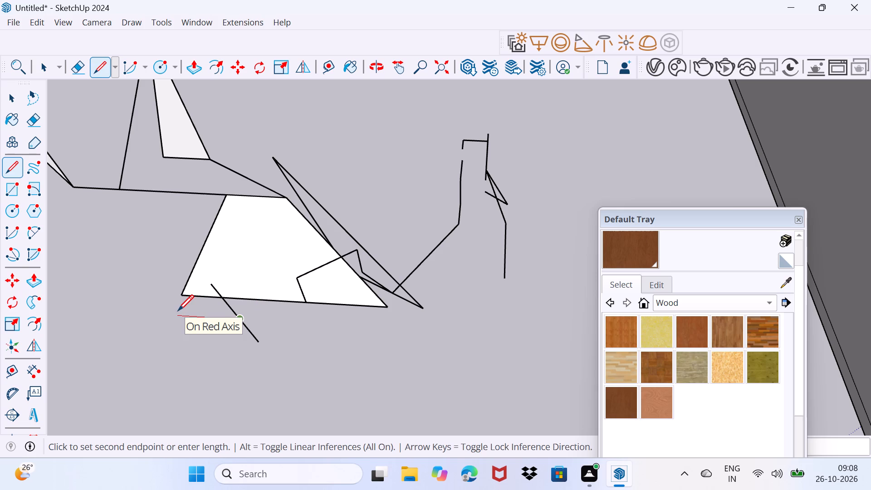
left_click(178, 301)
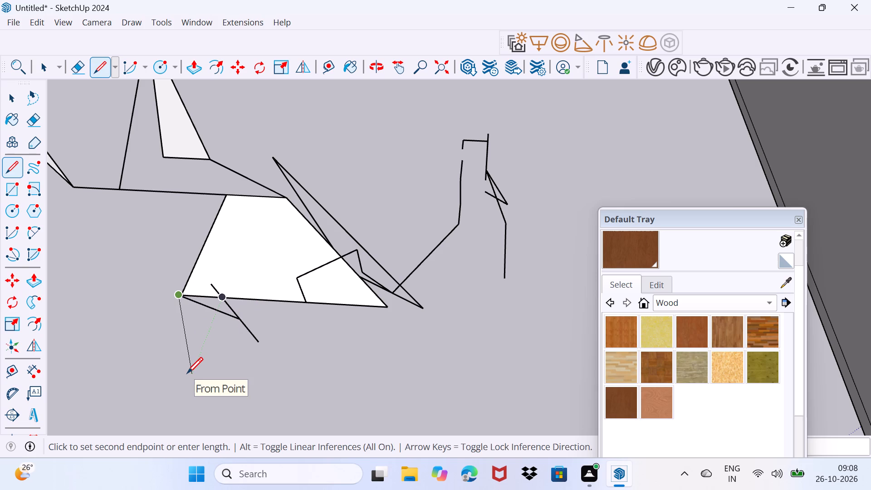
Draw a narrow closed four-sided outline hanging down from the four-sided face's lower corner.
left_click(187, 373)
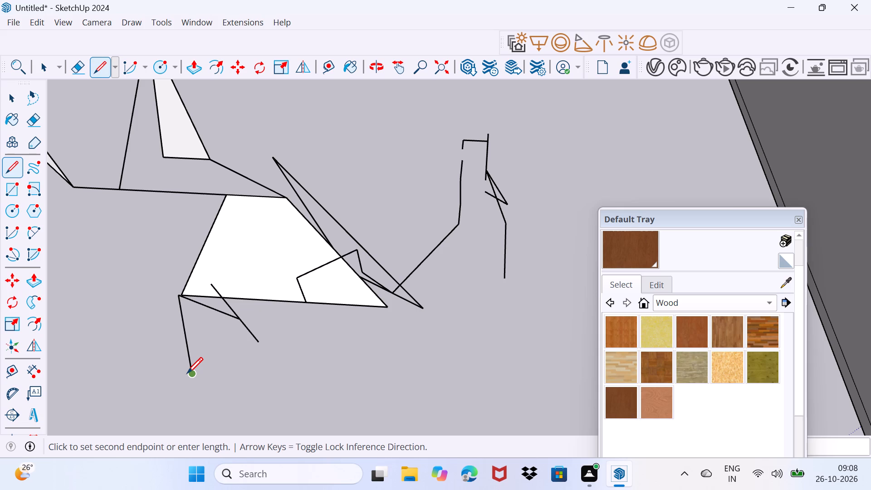
left_click(187, 373)
left_click(183, 368)
left_click(178, 351)
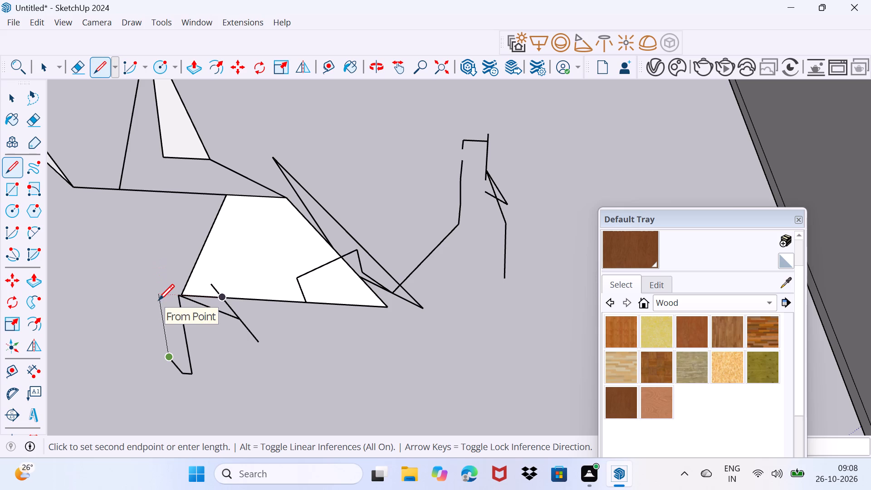
left_click(185, 300)
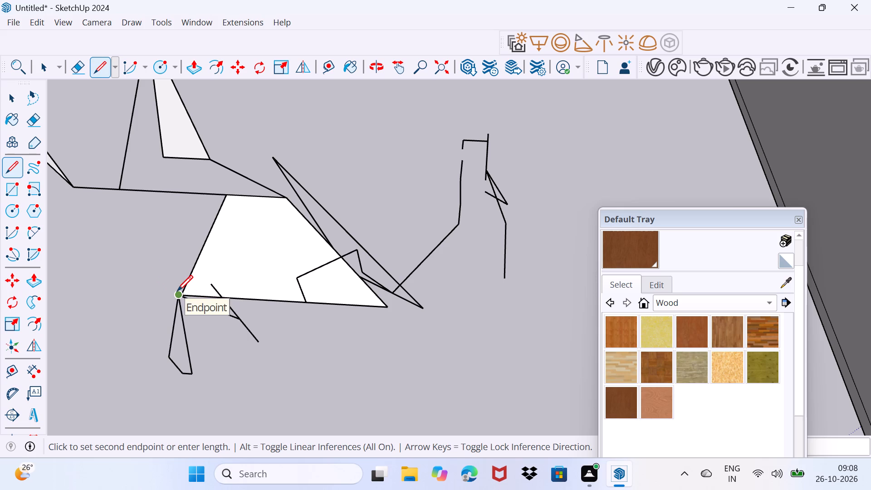
Draw a line from the face's lower corner to the tall line's foot, closing a triangular face beside it.
left_click(177, 291)
left_click(123, 185)
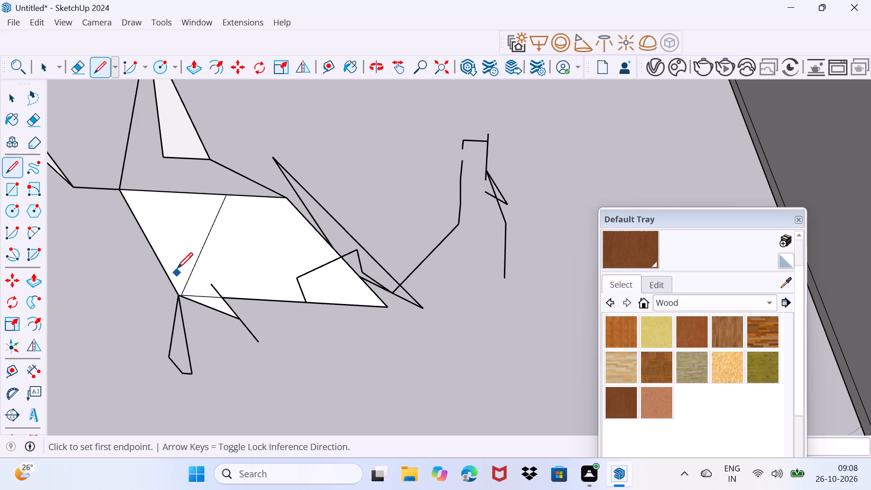
Draw a V of two lines inside the new face, from its sloping edge to its upper edge, plus a tiny mark between them.
left_click(176, 262)
left_click(139, 220)
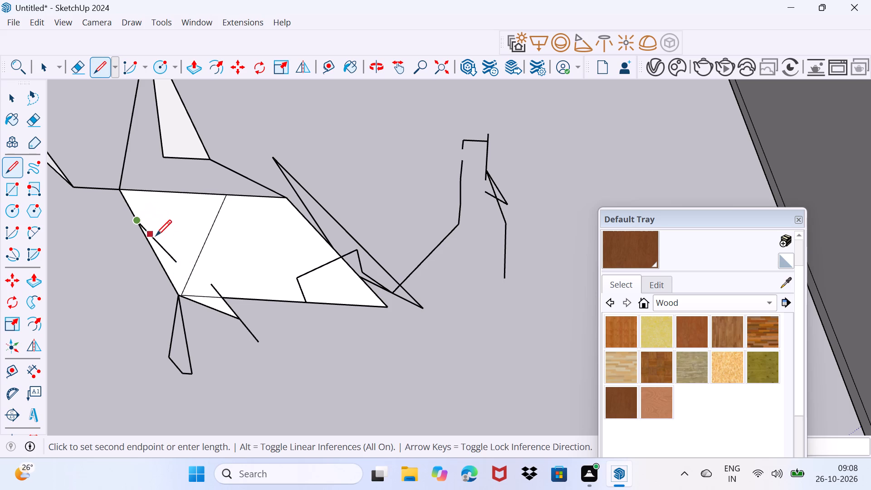
left_click(176, 260)
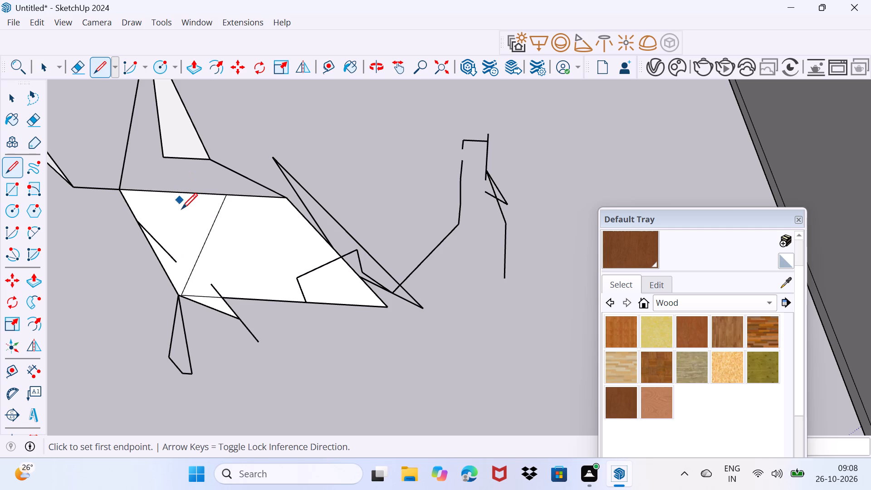
left_click(181, 194)
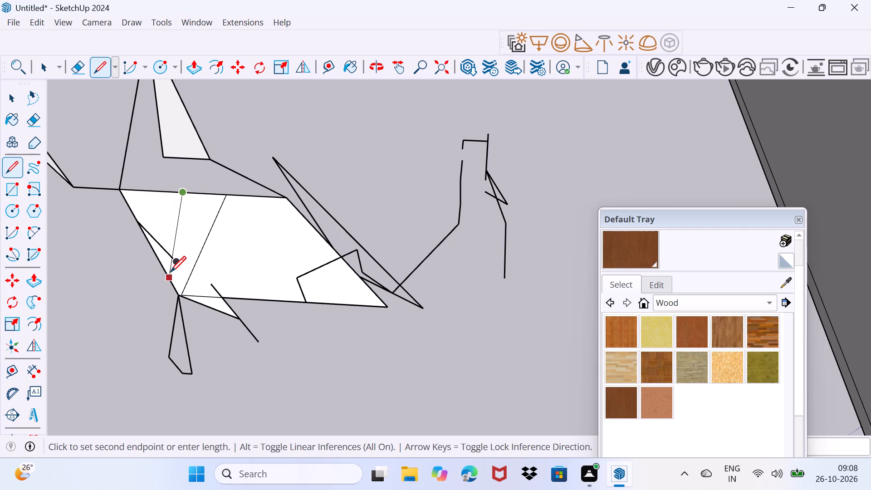
left_click(172, 263)
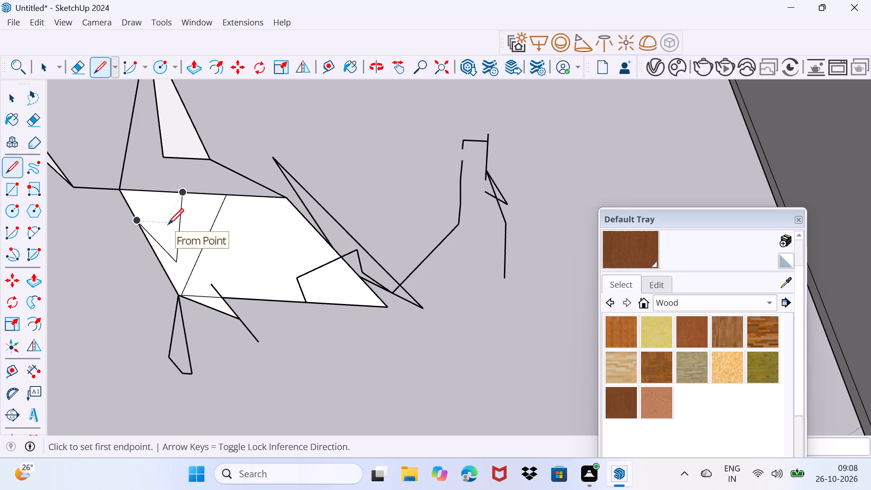
left_click(168, 224)
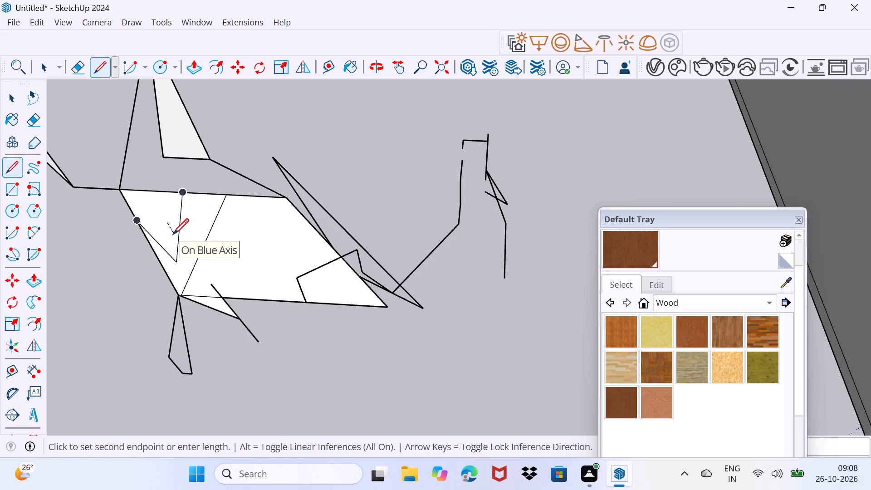
left_click(173, 234)
Draw a short bent line crossing the four-sided face's lower edge beside the existing diagonal line.
left_click(239, 287)
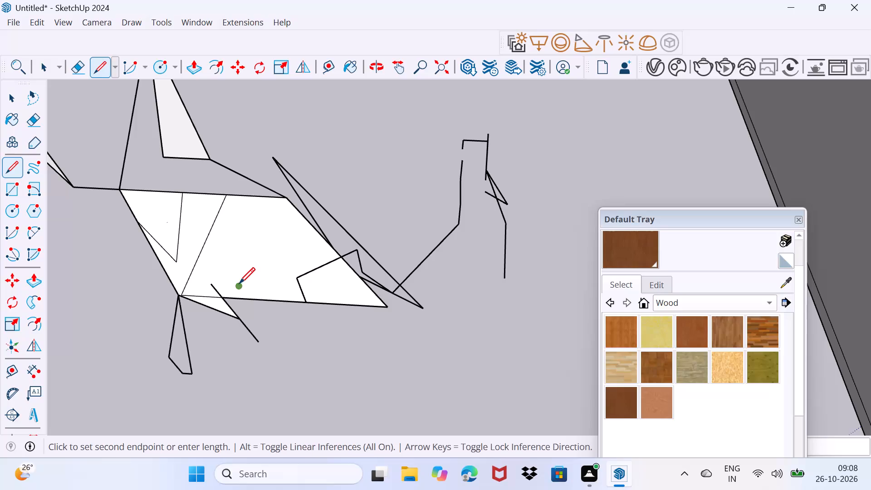
left_click(251, 299)
left_click(260, 318)
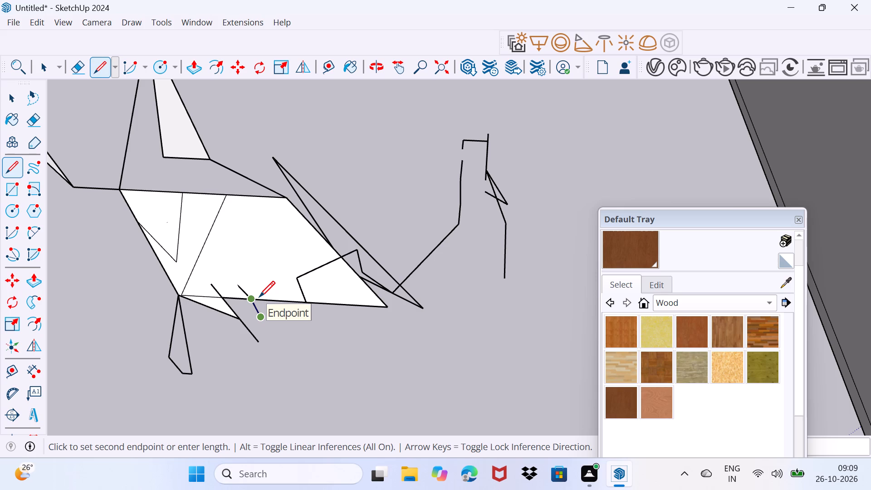
left_click(259, 297)
left_click(259, 322)
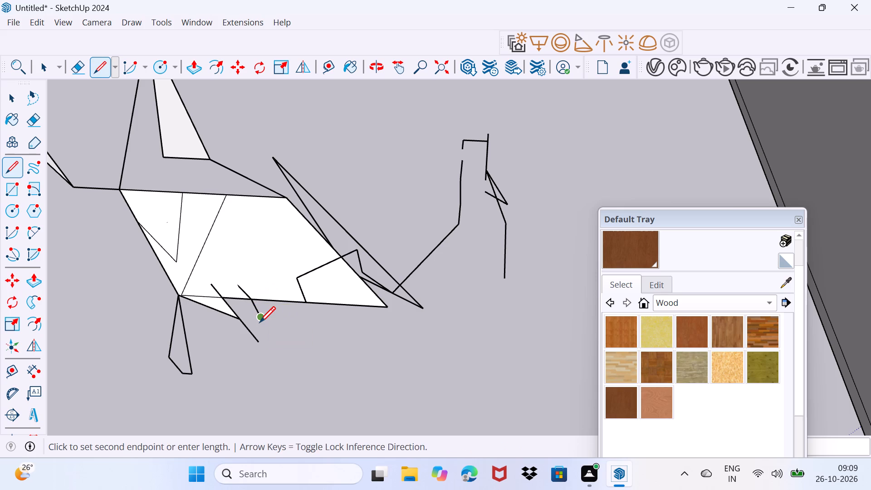
left_click(254, 307)
left_click(254, 307)
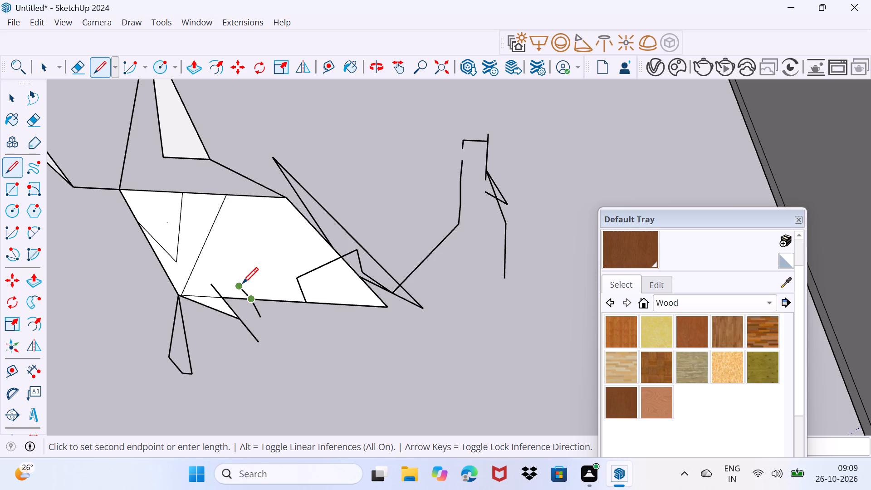
Extend the short bent line with a stepped chain of segments across the four-sided face up to its upper edge.
left_click(235, 268)
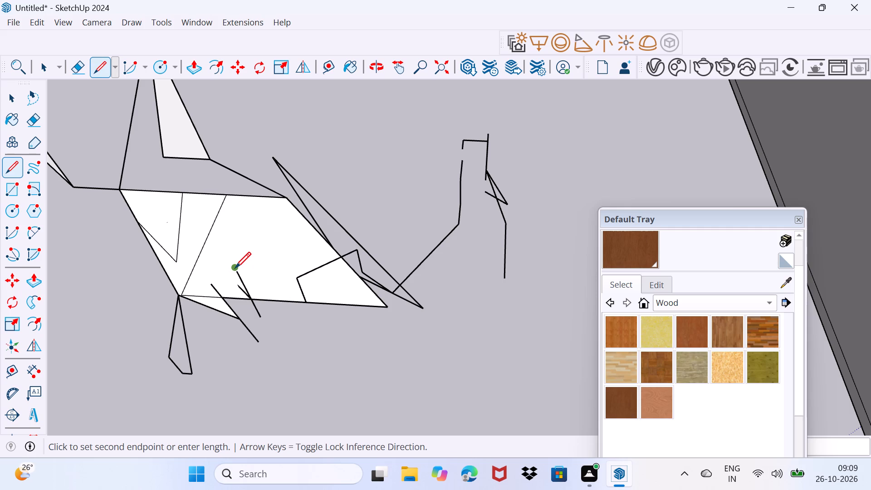
left_click(279, 266)
left_click(277, 255)
left_click(274, 239)
left_click(249, 198)
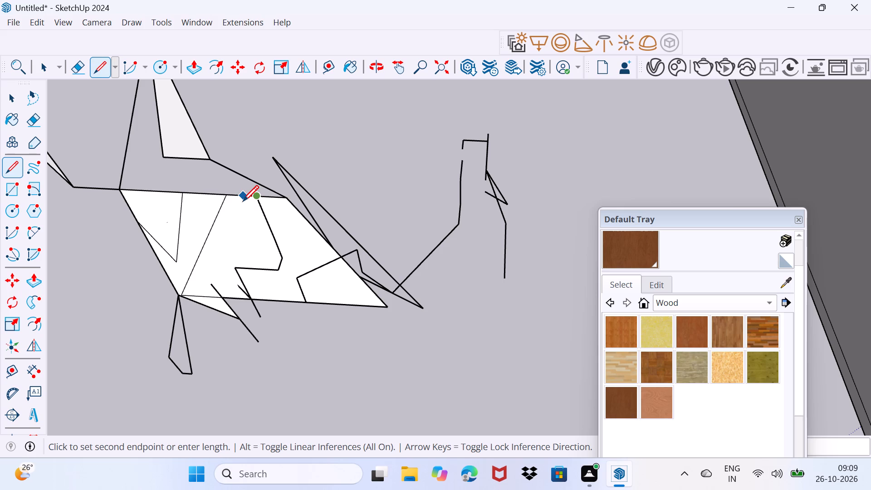
left_click(243, 201)
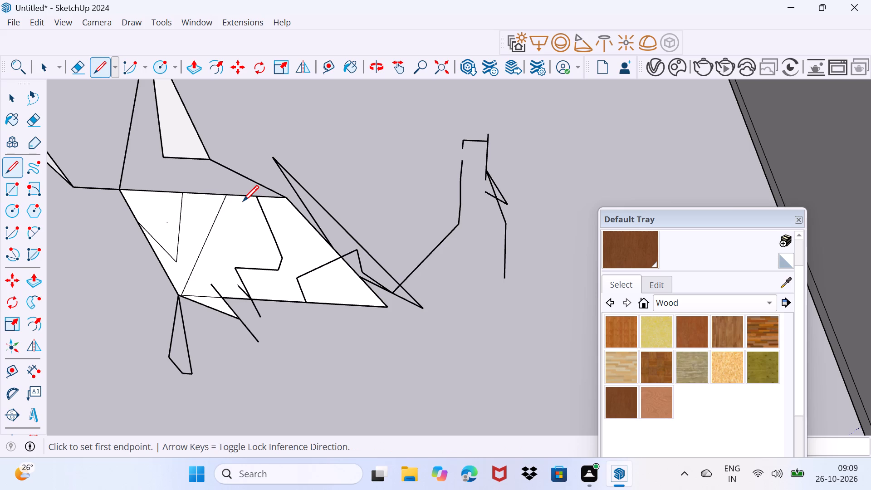
Draw a second zigzag from near the four-sided face's upper edge down past its lower edge and back inside the face.
left_click(242, 206)
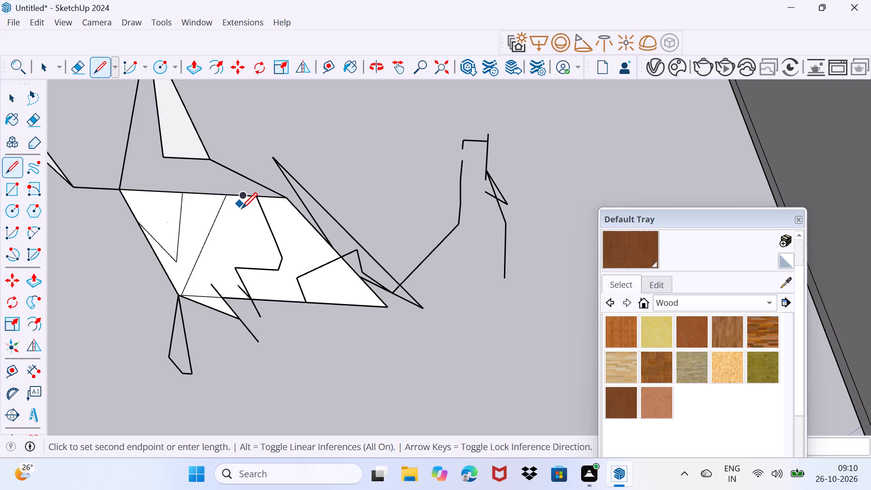
left_click(259, 276)
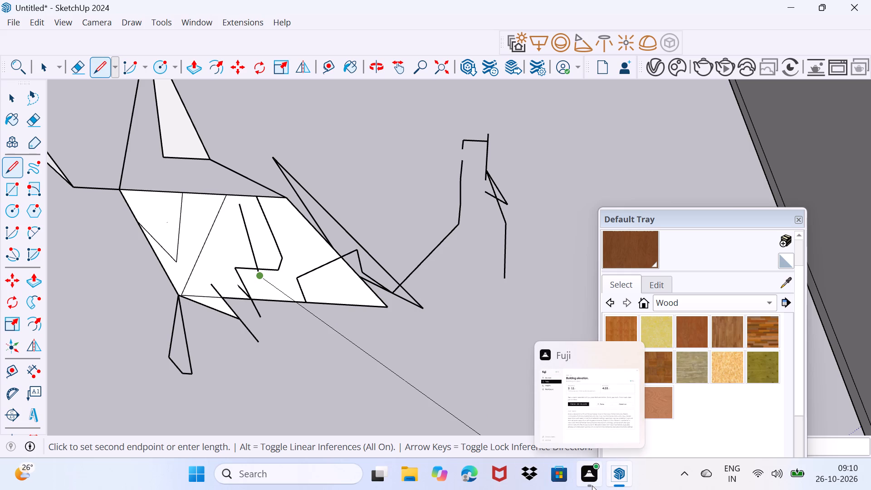
left_click(352, 332)
left_click(322, 291)
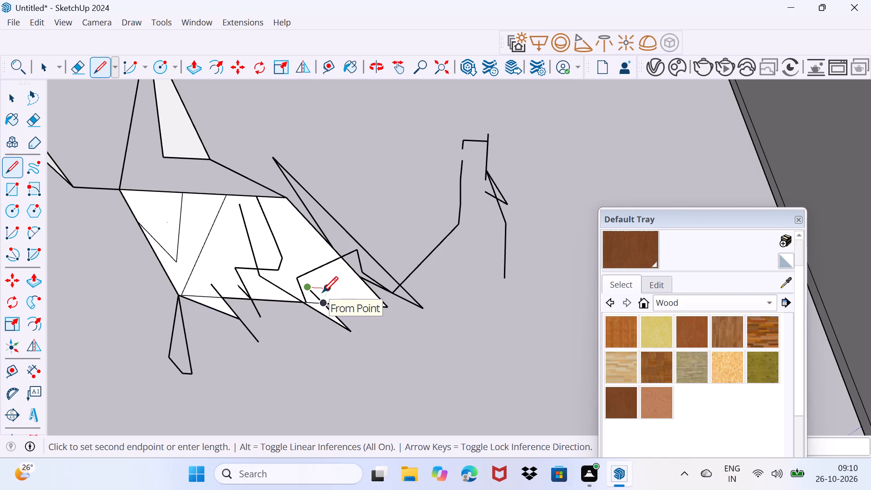
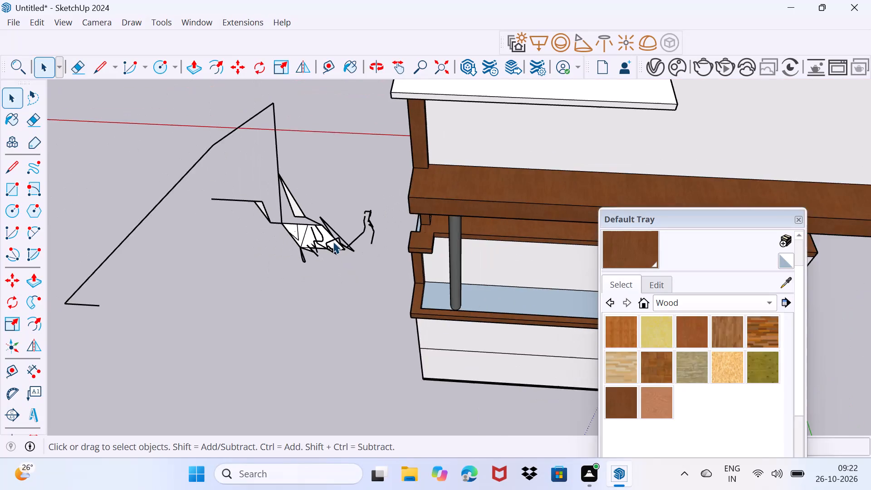
Delete the freehand zigzag cluster, the small faces and the peaked lines drawn in the space beside the house.
middle_click_drag(319, 275, 434, 246)
scroll(430, 247, "down", 3)
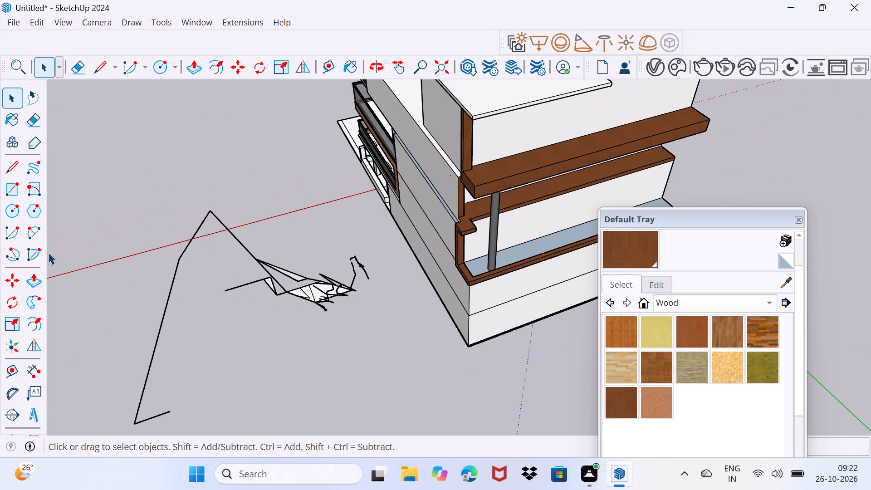
left_click_drag(82, 157, 376, 386)
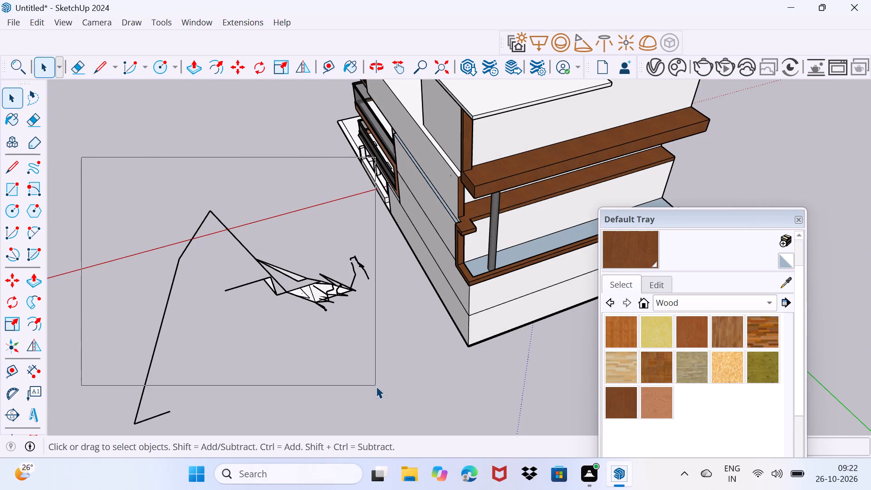
left_click_drag(376, 386, 346, 424)
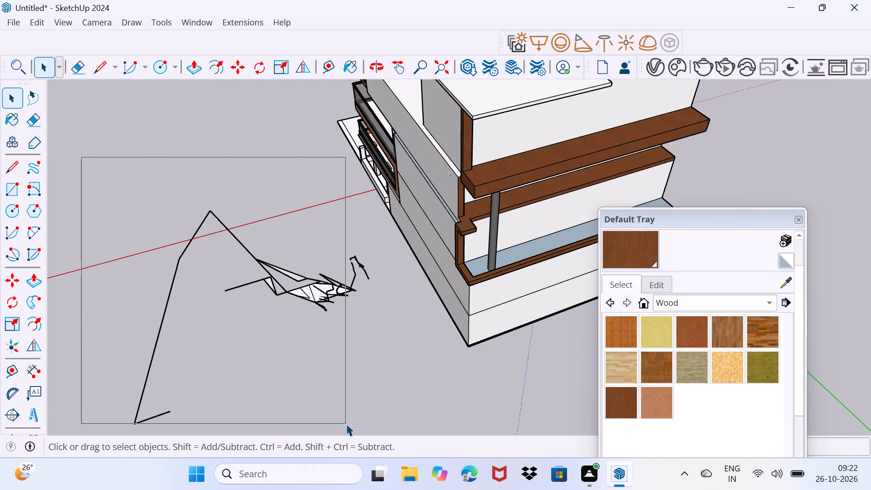
left_click_drag(346, 424, 346, 423)
key("Delete")
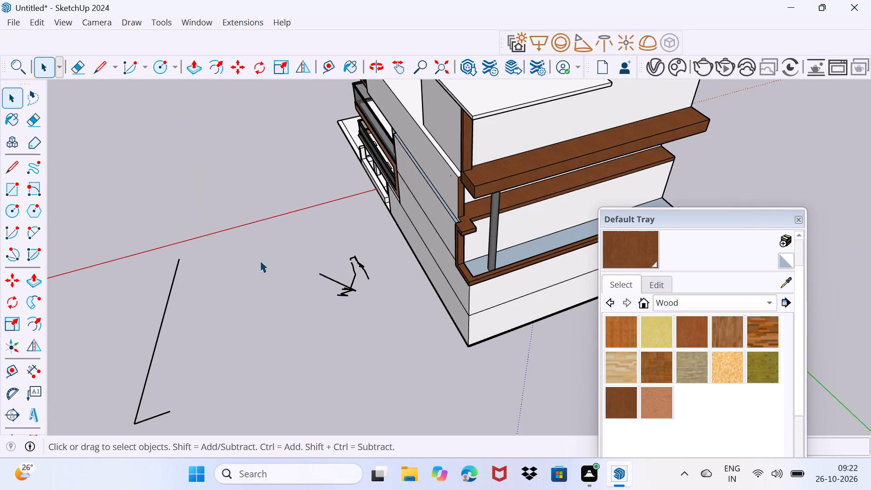
left_click_drag(278, 207, 374, 333)
key("Delete")
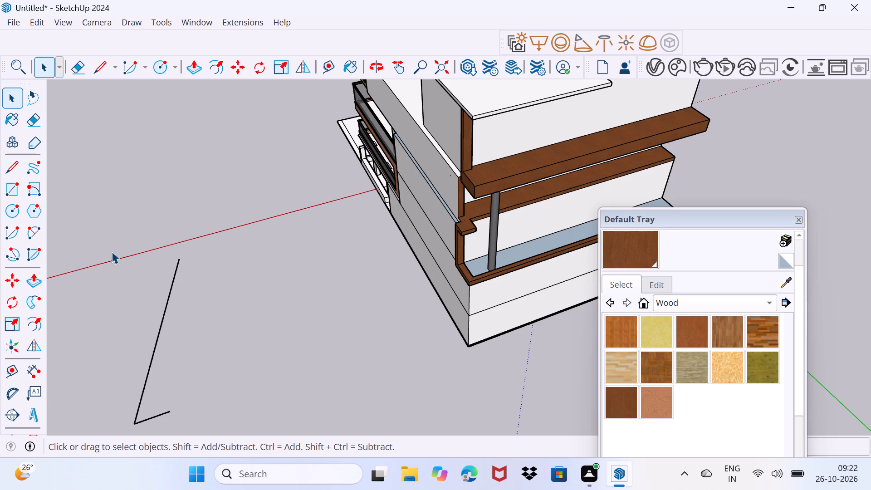
Delete the long sloping line remaining in the space beside the house.
left_click_drag(112, 251, 274, 374)
key("Delete")
left_click(145, 364)
left_click_drag(23, 323, 136, 362)
left_click_drag(117, 340, 197, 377)
key("Delete")
key("Delete")
left_click(149, 362)
key("Delete")
Paint the bare side faces of the rear corner frame's vertical post and top bar with the dark brown wood material.
scroll(141, 333, "down", 1)
middle_click_drag(144, 337, 401, 283)
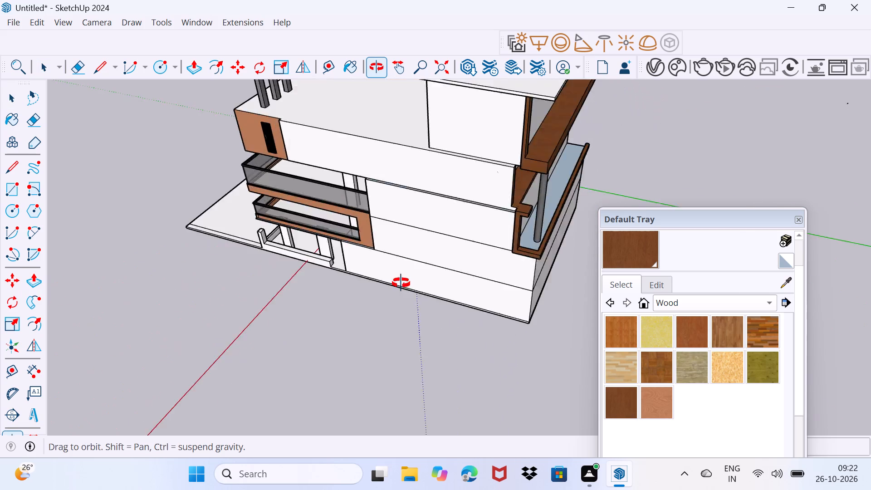
middle_click_drag(401, 283, 506, 248)
left_click_drag(770, 224, 768, 229)
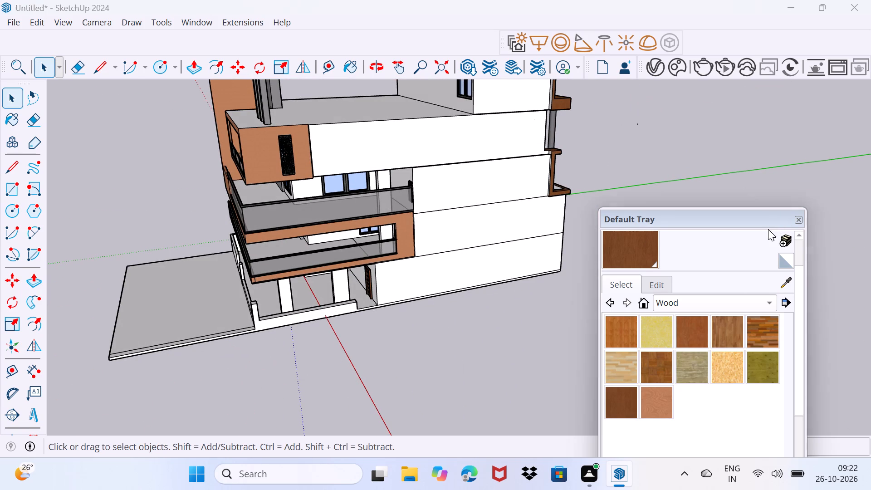
left_click_drag(768, 229, 656, 457)
scroll(325, 323, "up", 3)
middle_click_drag(318, 317, 393, 315)
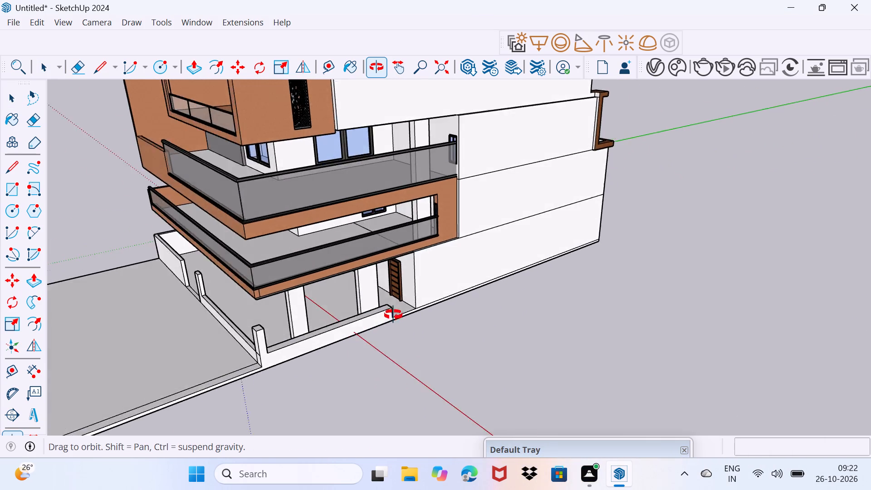
middle_click_drag(393, 315, 453, 305)
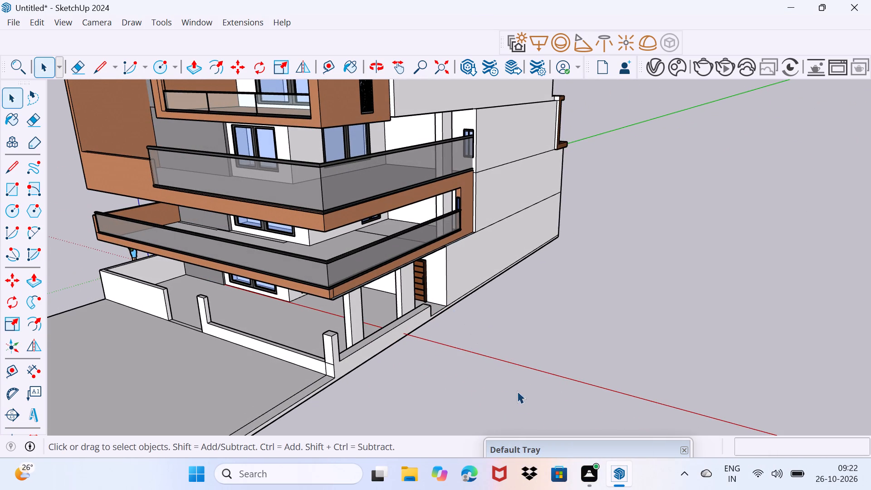
scroll(265, 307, "up", 1)
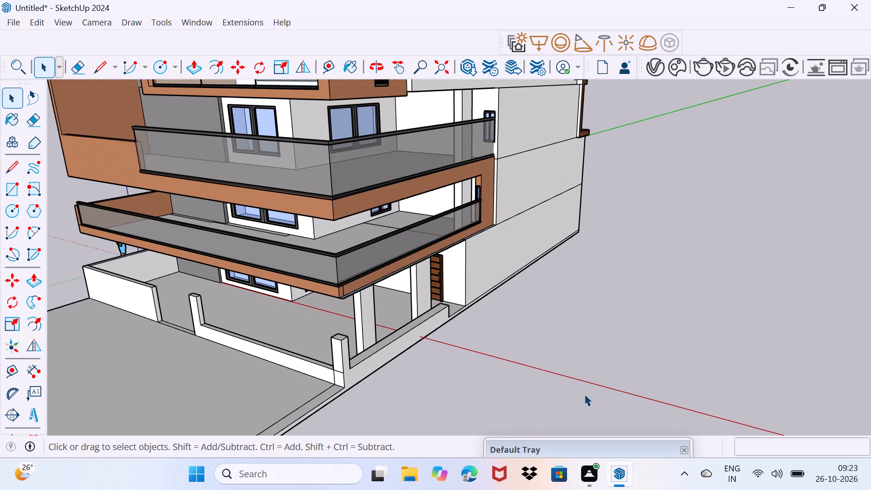
left_click_drag(587, 450, 614, 164)
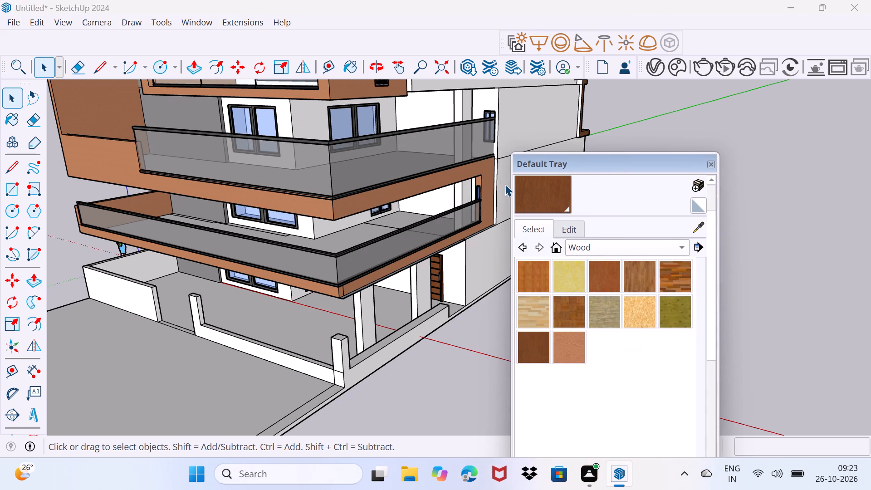
left_click(537, 200)
left_click_drag(571, 167, 571, 319)
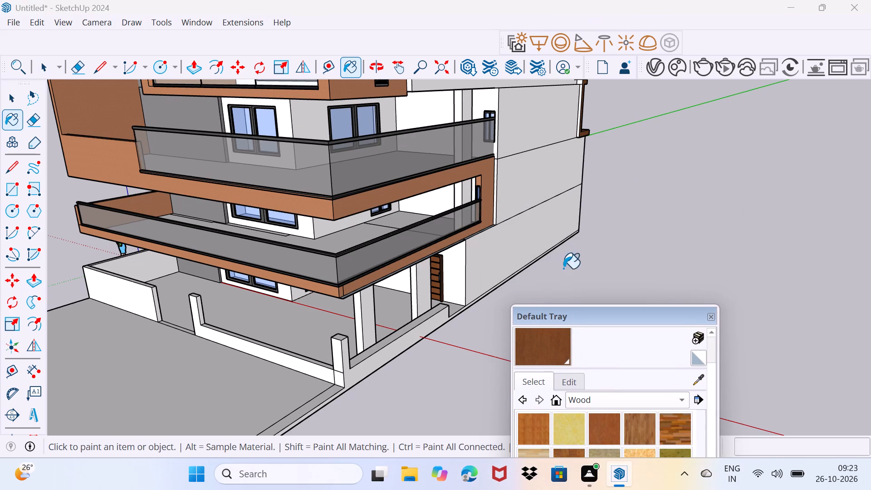
scroll(568, 124, "up", 11)
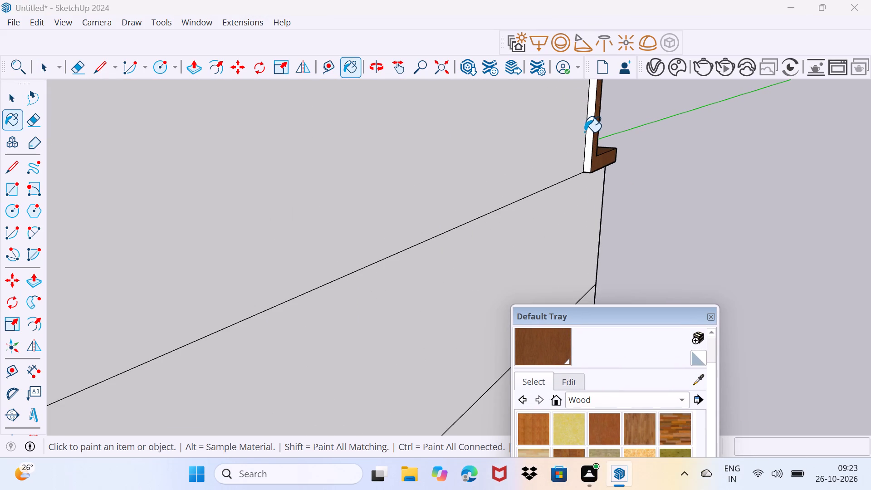
left_click(588, 130)
scroll(589, 129, "down", 2)
middle_click_drag(589, 129, 591, 241, "shift")
scroll(597, 164, "up", 3)
left_click(595, 147)
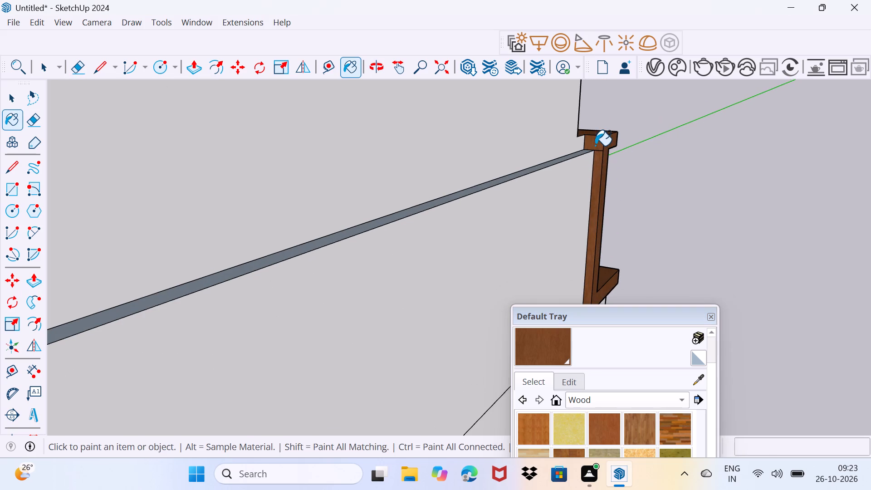
key("space")
left_click_drag(602, 314, 592, 439)
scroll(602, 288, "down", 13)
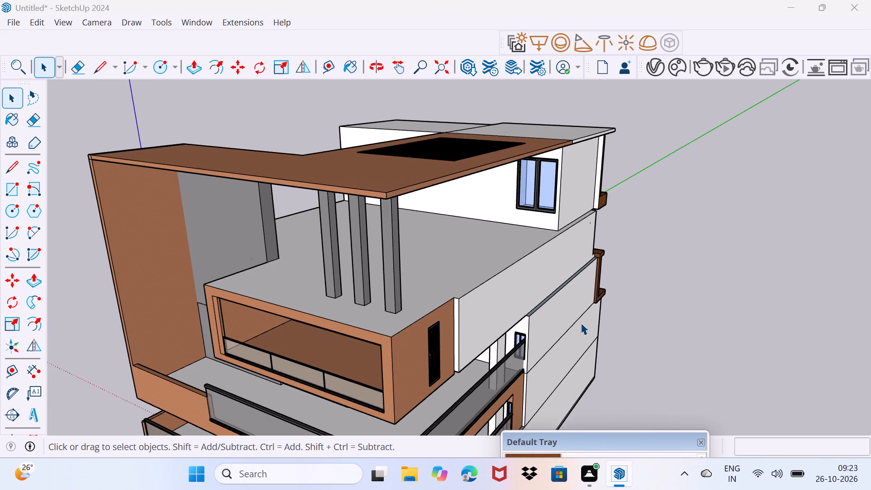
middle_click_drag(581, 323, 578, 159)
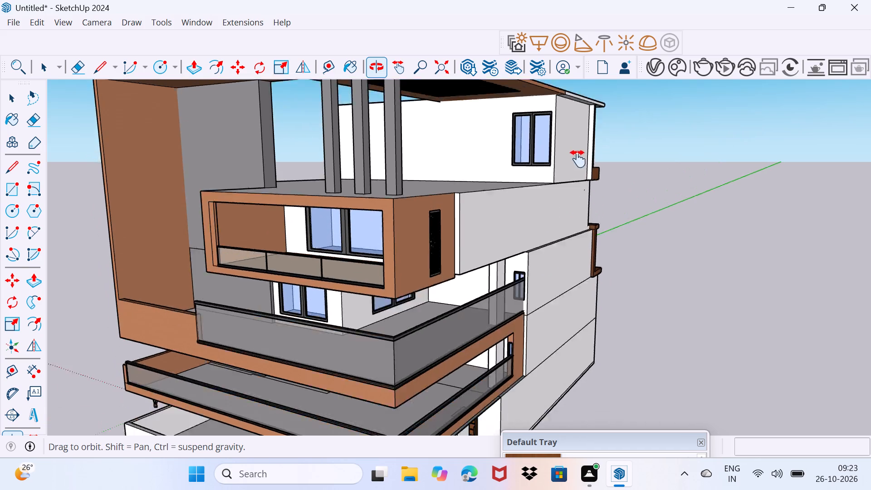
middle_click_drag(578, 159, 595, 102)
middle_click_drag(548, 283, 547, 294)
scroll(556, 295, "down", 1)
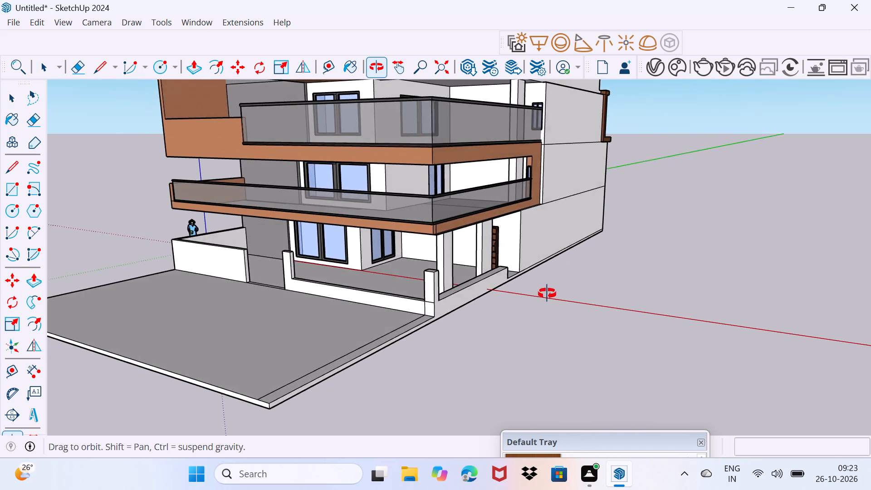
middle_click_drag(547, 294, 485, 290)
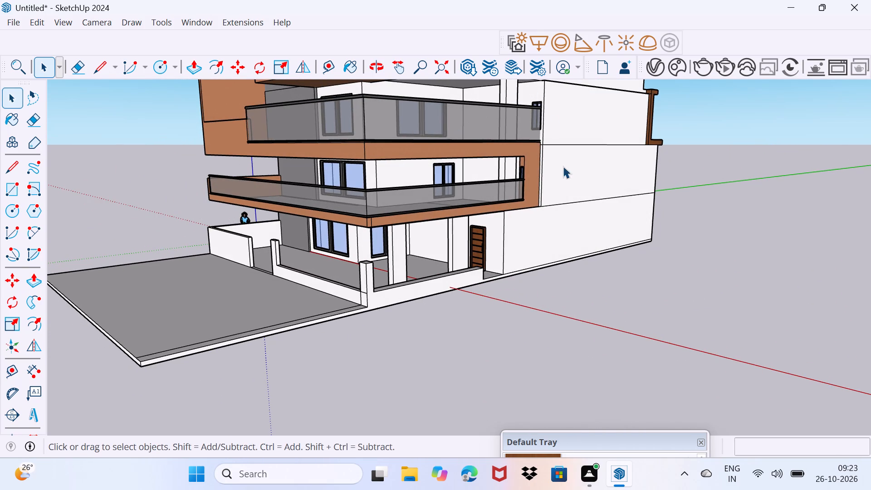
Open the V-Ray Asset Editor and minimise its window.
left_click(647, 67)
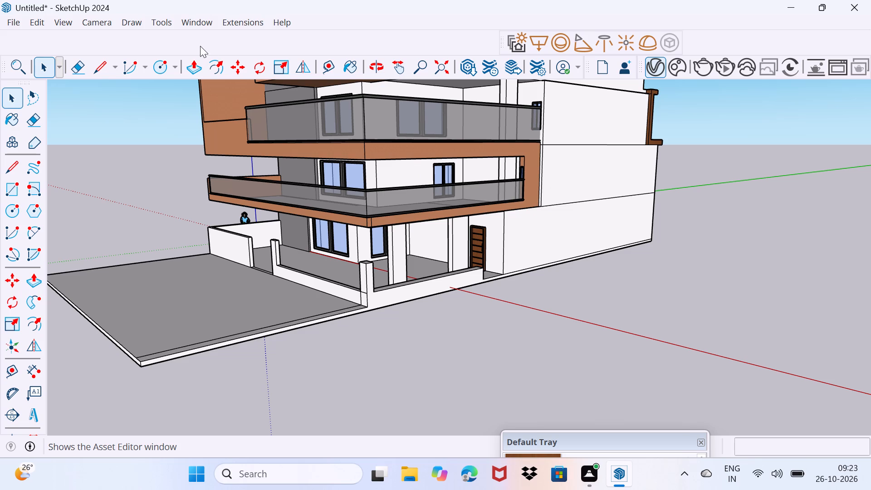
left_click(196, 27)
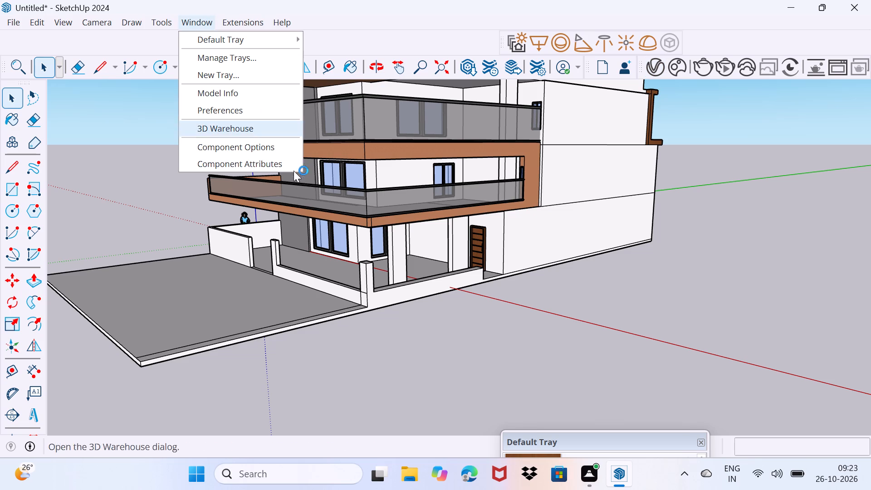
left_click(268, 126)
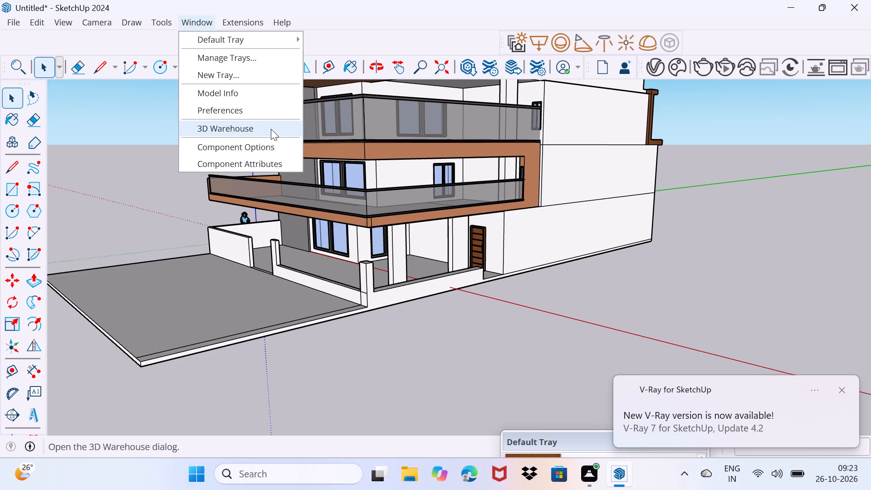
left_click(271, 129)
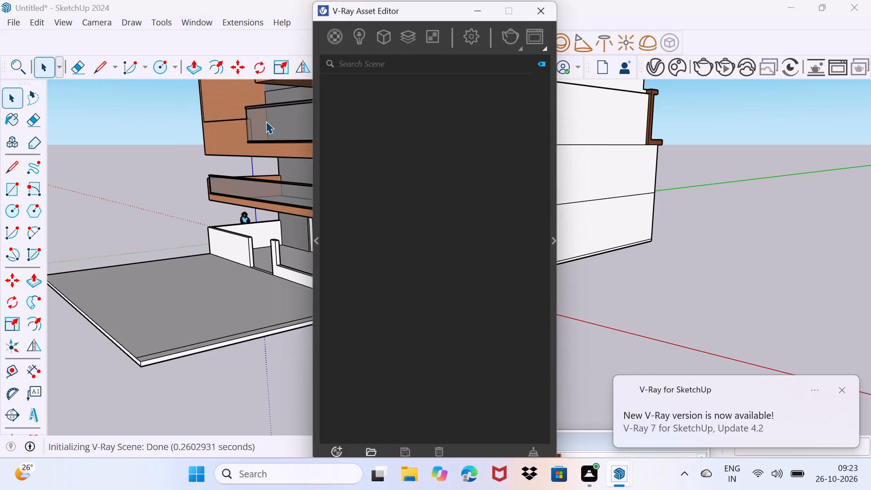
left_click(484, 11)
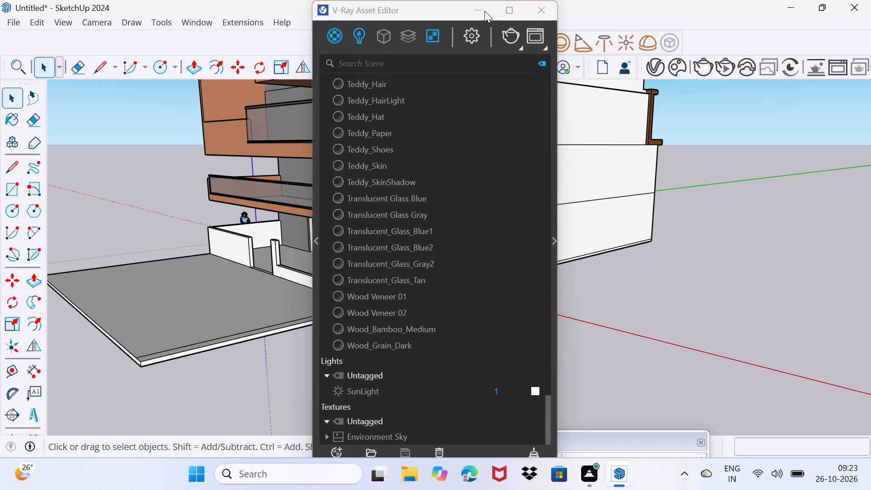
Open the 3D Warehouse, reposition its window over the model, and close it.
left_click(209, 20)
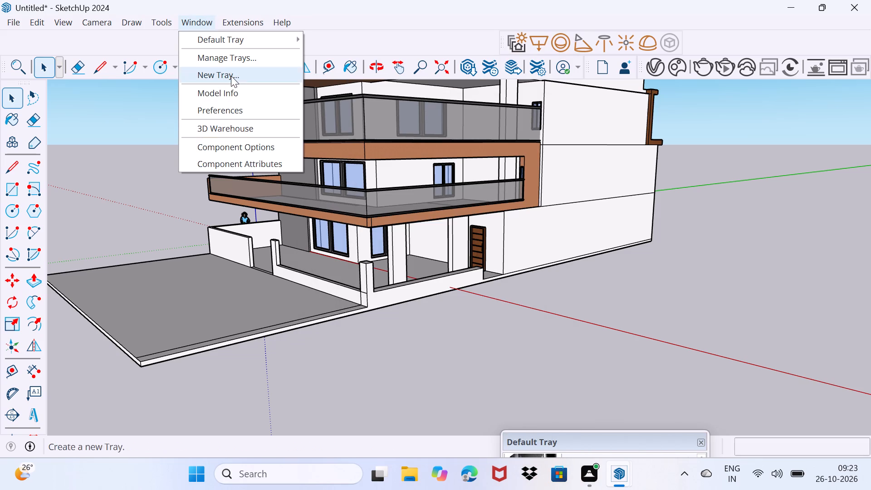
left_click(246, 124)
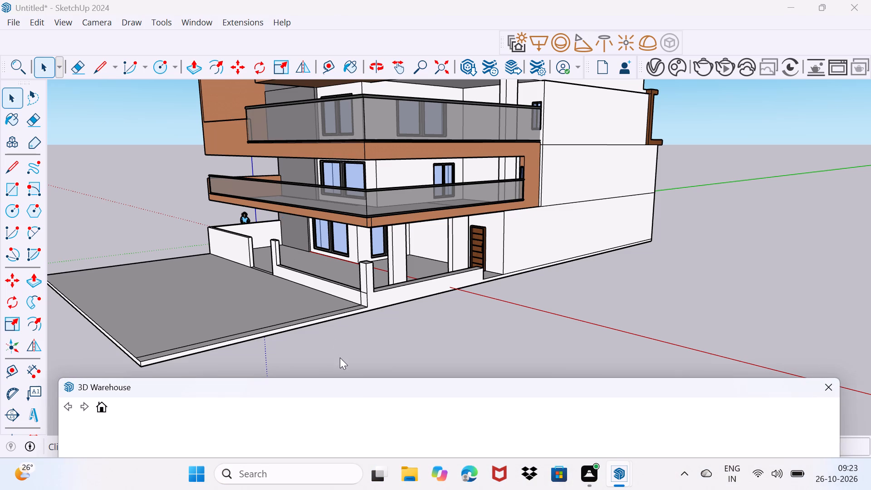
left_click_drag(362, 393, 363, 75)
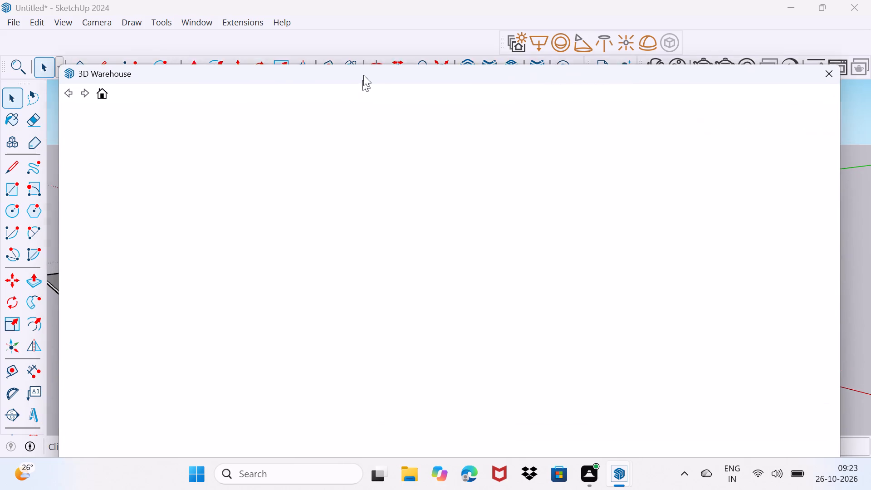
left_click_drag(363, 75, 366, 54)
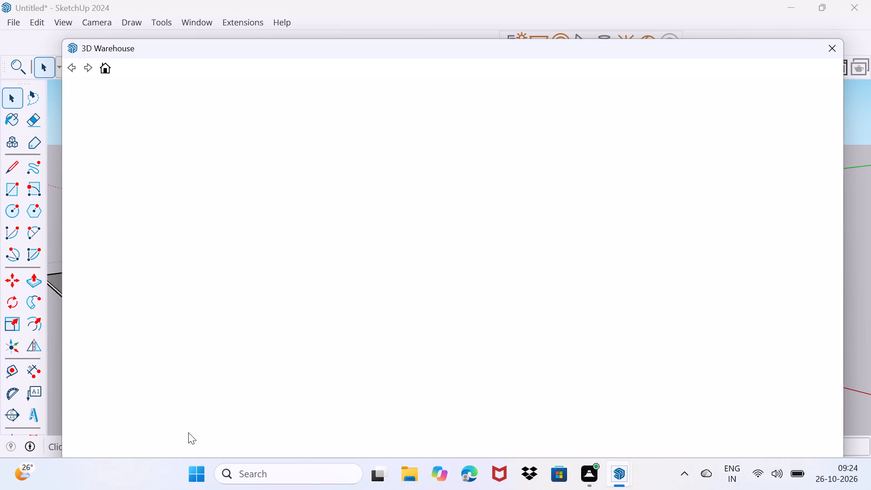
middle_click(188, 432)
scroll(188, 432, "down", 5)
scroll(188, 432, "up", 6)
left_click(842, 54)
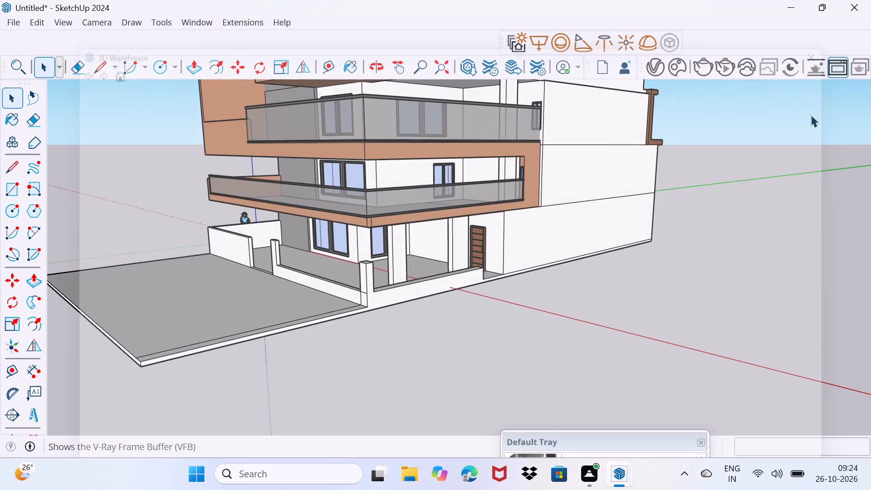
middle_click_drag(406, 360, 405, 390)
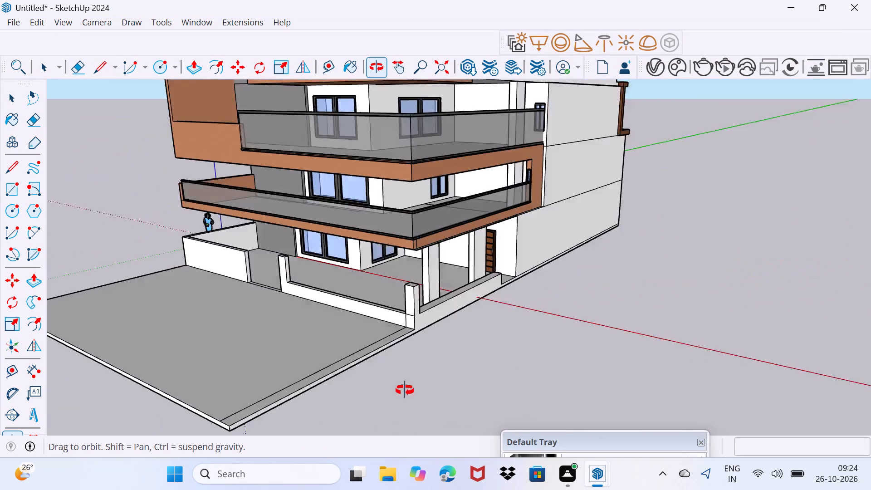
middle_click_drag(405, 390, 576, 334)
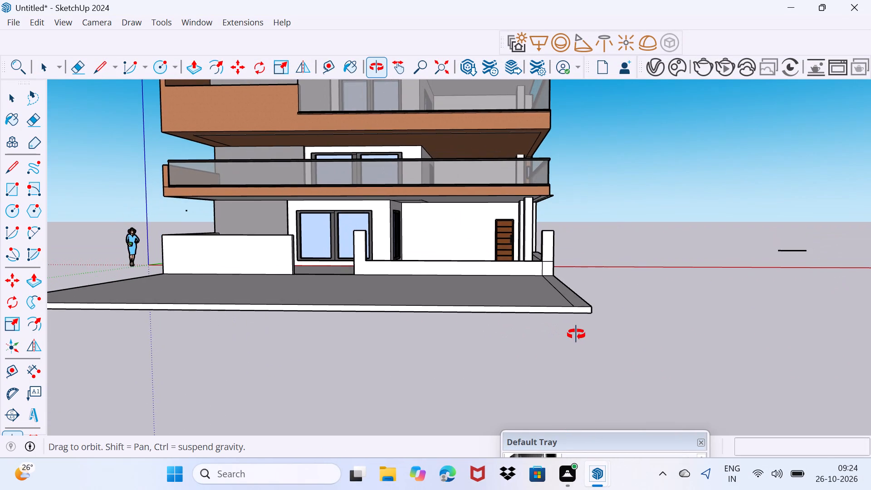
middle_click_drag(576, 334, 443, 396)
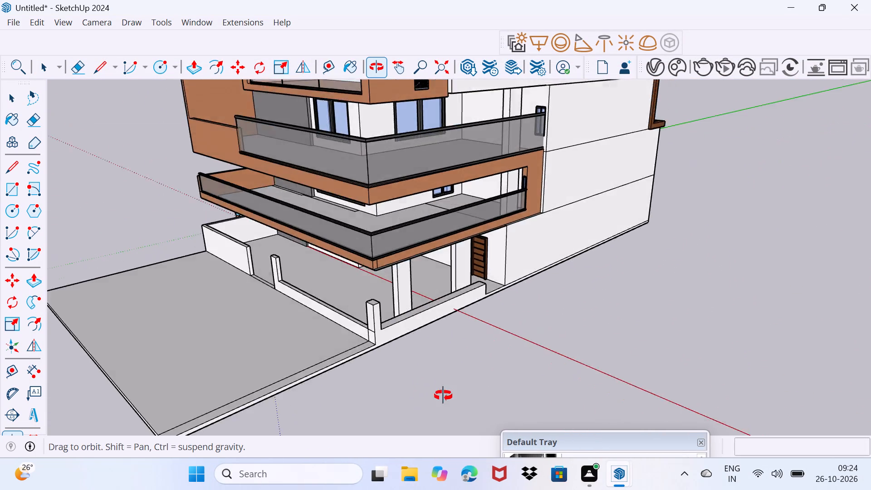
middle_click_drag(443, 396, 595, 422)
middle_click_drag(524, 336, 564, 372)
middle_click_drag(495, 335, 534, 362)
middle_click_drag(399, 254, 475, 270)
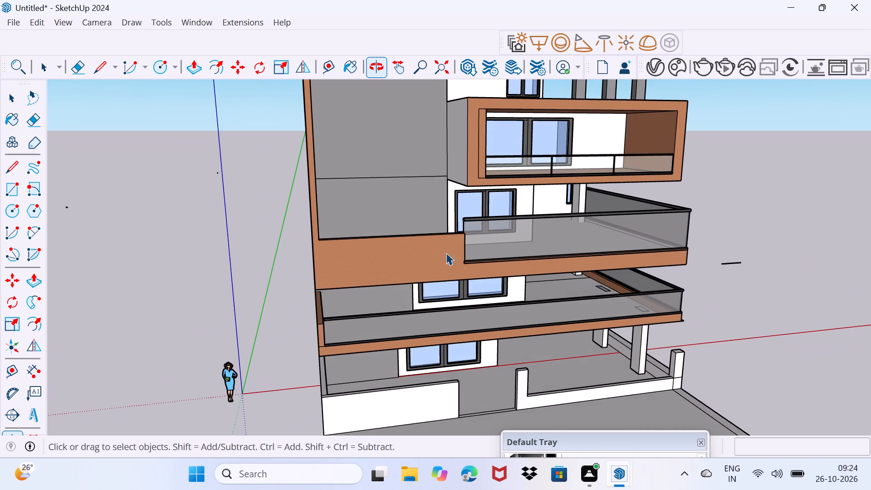
Erase the horizontal seam line across the tall grey wall above the wood-clad balcony band.
scroll(397, 205, "up", 2)
key("e")
left_click(380, 170)
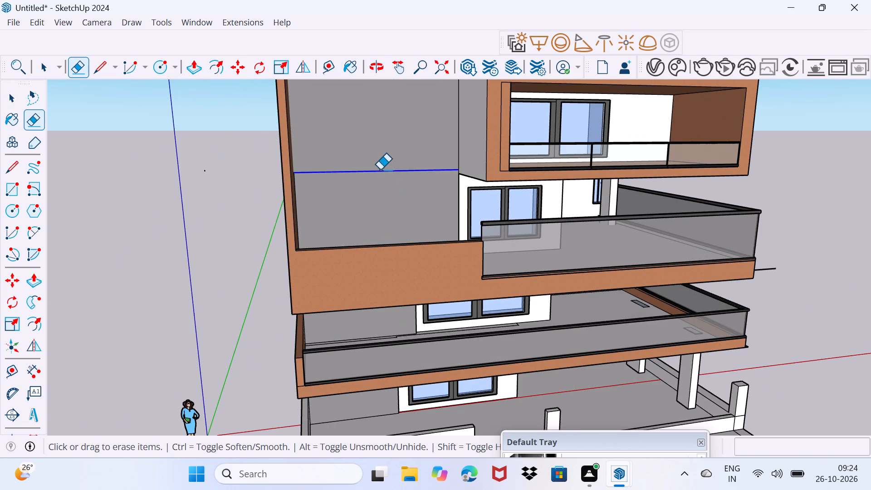
Examine the top terrace, its three posts, and the wall end beneath the wooden roof canopy from several angles.
middle_click_drag(429, 153, 318, 220)
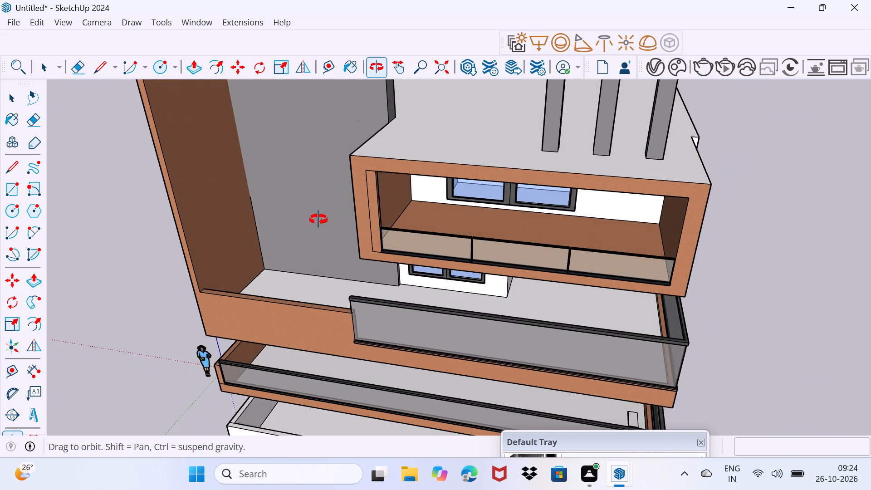
middle_click_drag(318, 220, 13, 238)
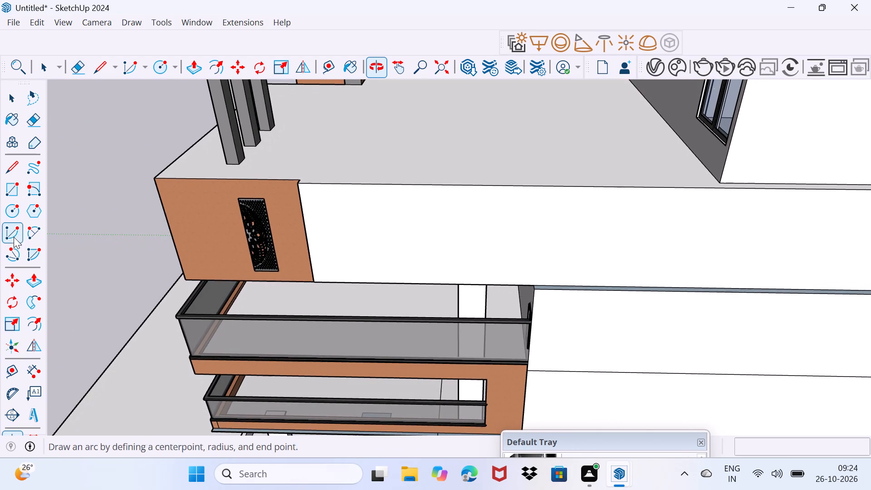
middle_click_drag(339, 81, 385, 215)
middle_click_drag(426, 250, 362, 190)
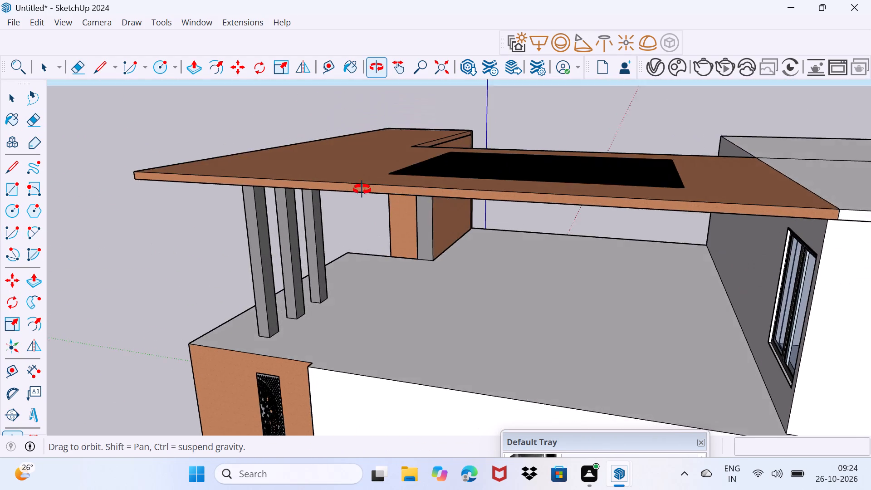
middle_click_drag(362, 190, 402, 151)
scroll(418, 186, "up", 5)
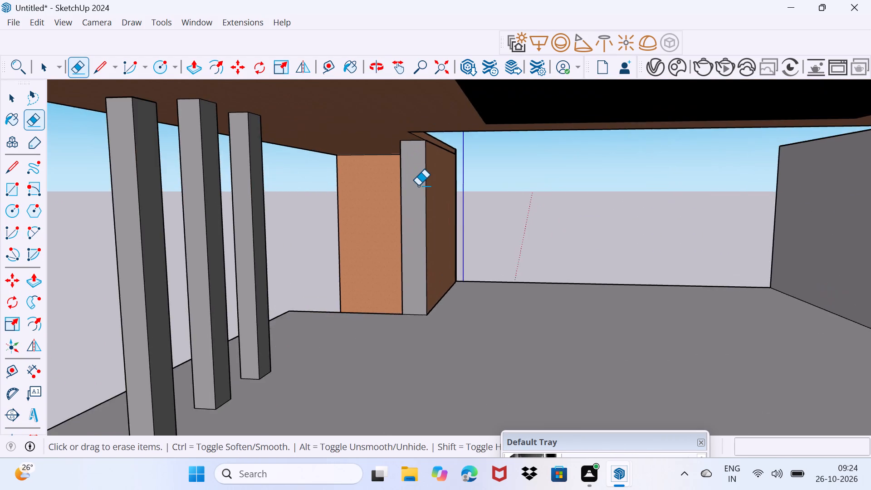
scroll(418, 186, "up", 3)
middle_click_drag(418, 186, 638, 176)
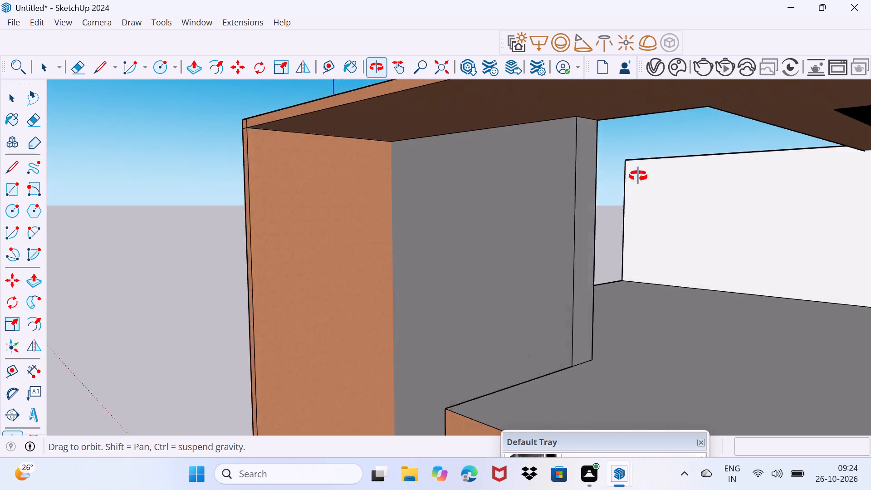
middle_click_drag(638, 176, 743, 160)
Examine the whole house from the front and side, including the grey wall, balconies and roof canopy.
scroll(660, 257, "down", 12)
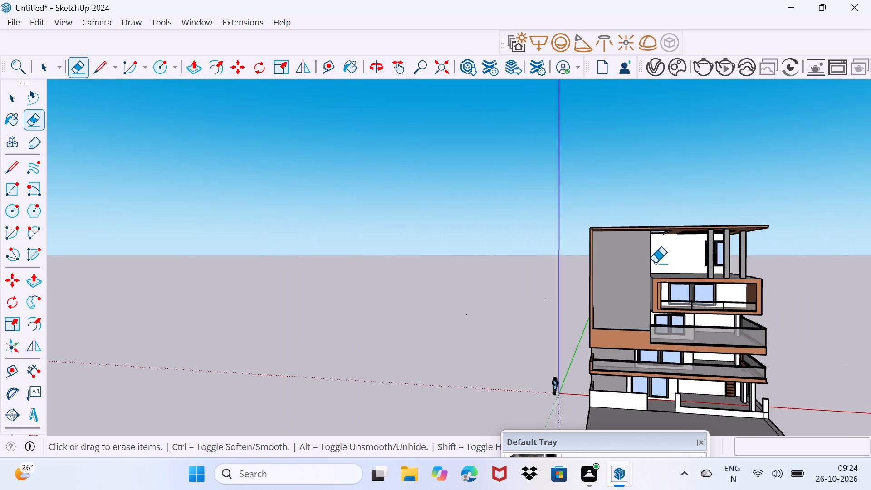
middle_click_drag(652, 337, 456, 278)
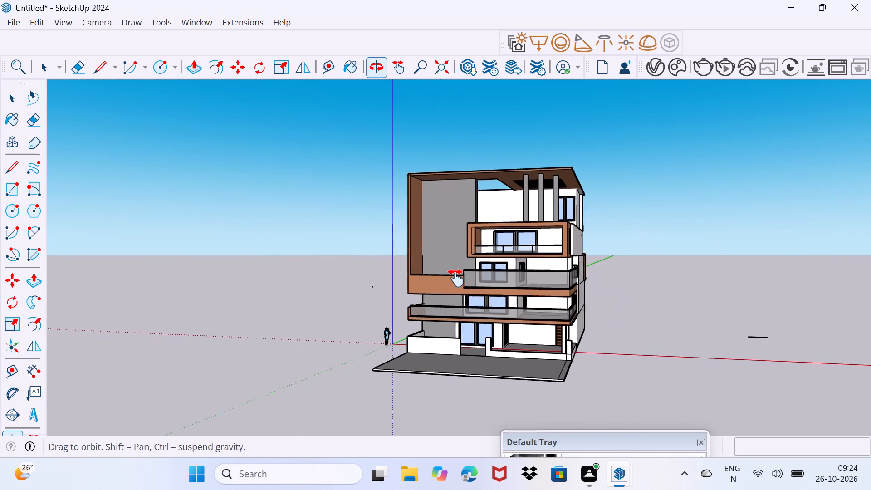
middle_click_drag(456, 278, 455, 278)
scroll(439, 269, "up", 1)
middle_click_drag(439, 268, 520, 272)
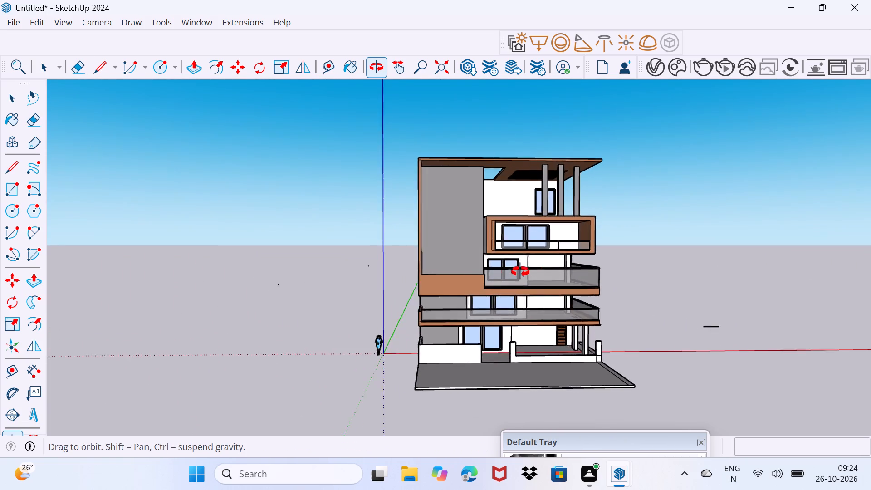
middle_click_drag(520, 272, 333, 278)
scroll(434, 340, "up", 3)
middle_click_drag(435, 341, 460, 337)
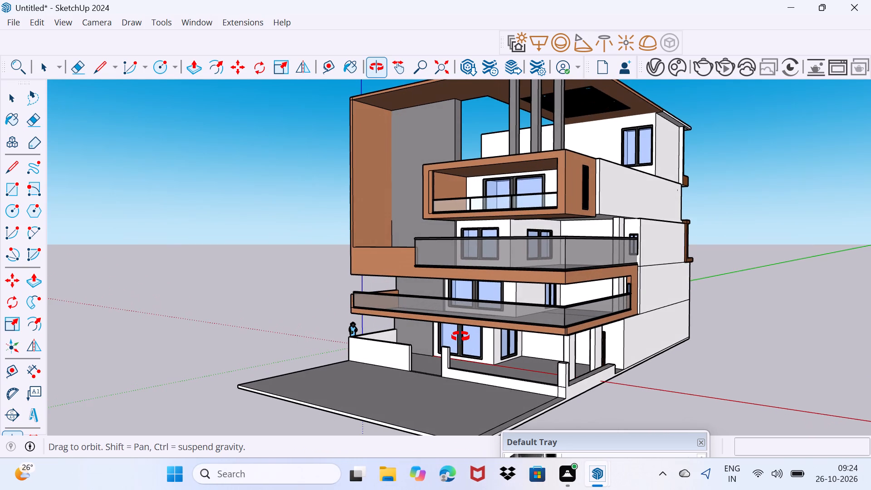
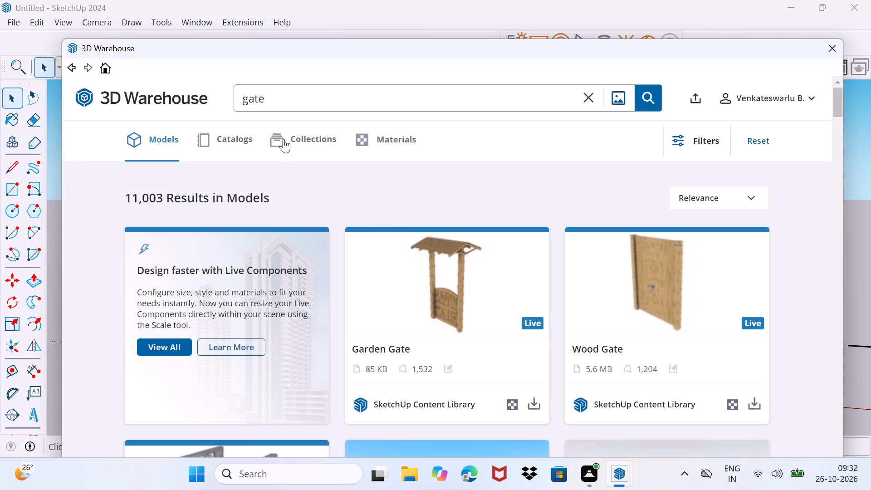
Download the black slatted double gate named Gate (420 KB) from the 3D Warehouse results directly into the model.
scroll(326, 289, "down", 2)
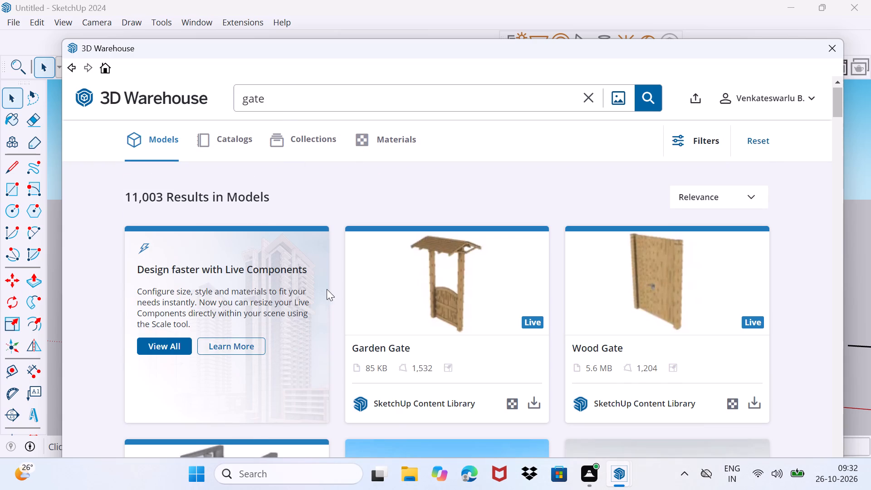
scroll(327, 289, "down", 5)
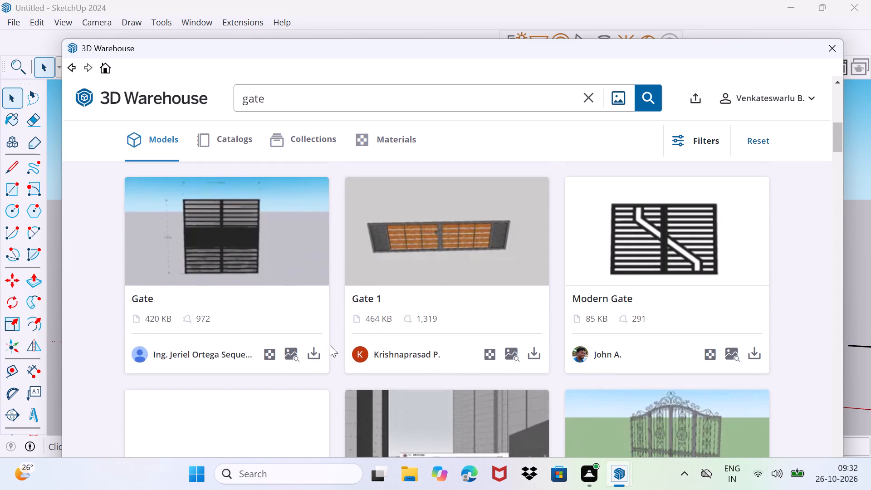
left_click(317, 350)
left_click(398, 275)
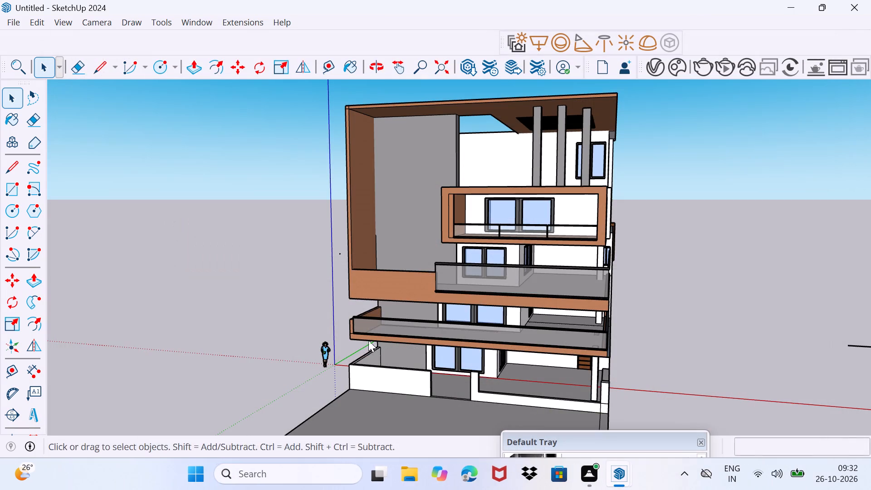
Place the downloaded gate component at the opening in the front boundary wall.
scroll(436, 400, "up", 10)
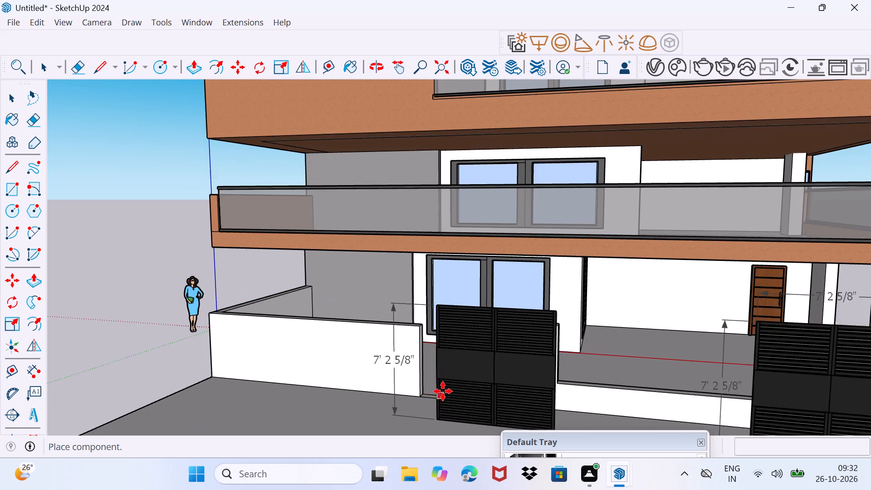
scroll(443, 391, "up", 2)
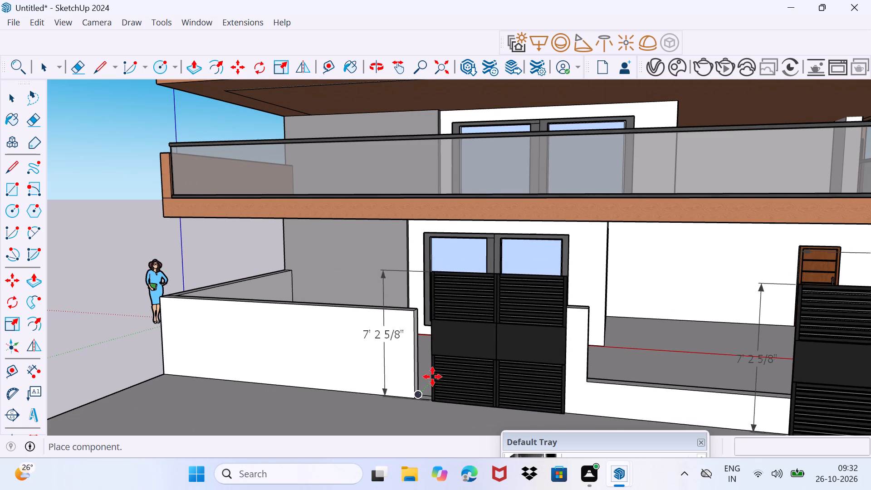
left_click(437, 372)
Move the gate by its bottom corner to the base corner of the solid boundary wall beside the opening.
scroll(430, 388, "up", 4)
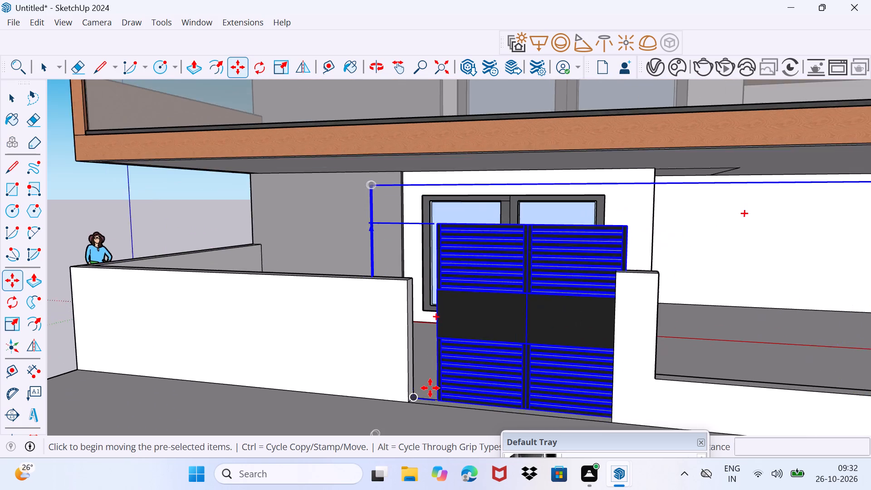
left_click(438, 402)
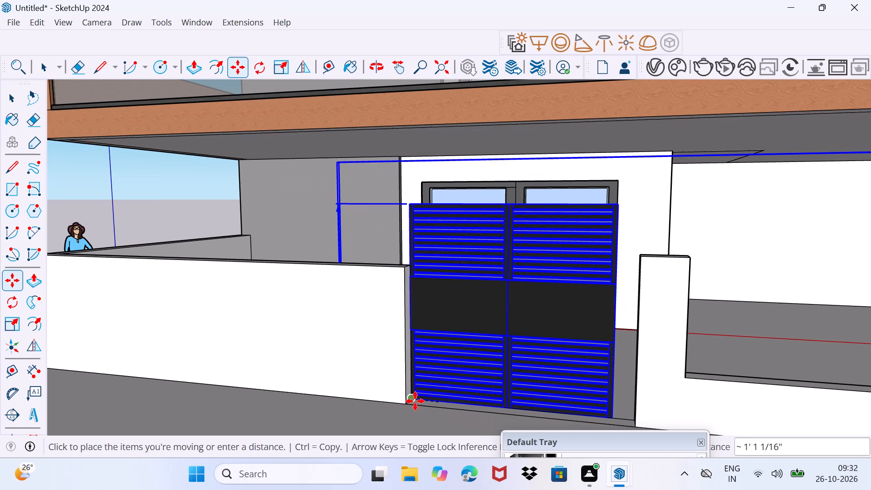
scroll(411, 403, "up", 7)
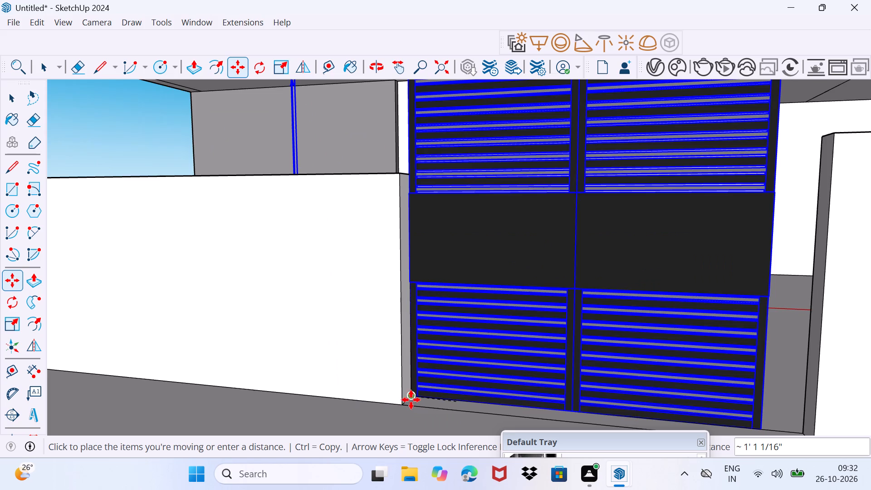
scroll(411, 400, "up", 3)
left_click(401, 404)
Delete the second gate panel over the low boundary wall from inside the gate component, leaving the one at the opening.
scroll(423, 373, "down", 6)
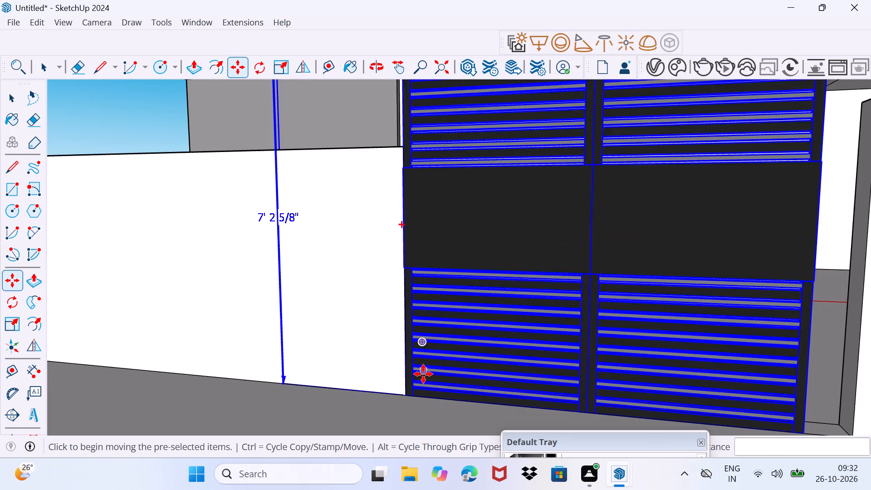
scroll(423, 374, "down", 4)
middle_click_drag(490, 372, 602, 325)
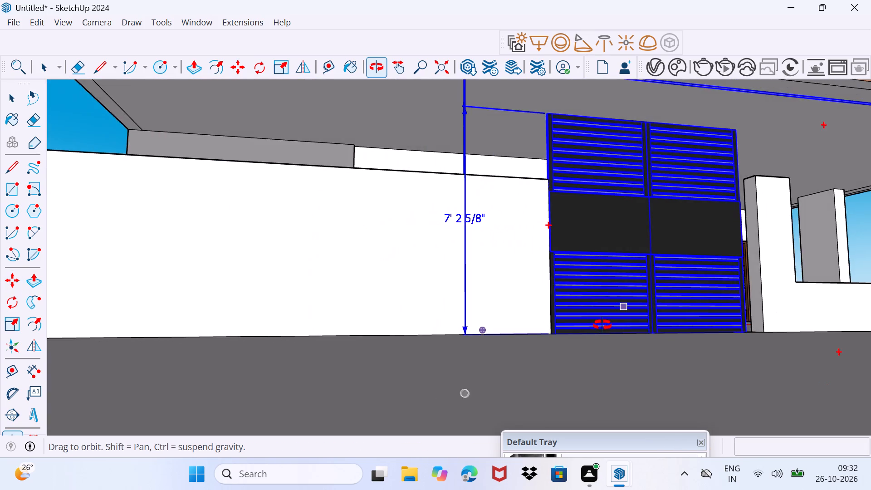
middle_click_drag(602, 325, 241, 383)
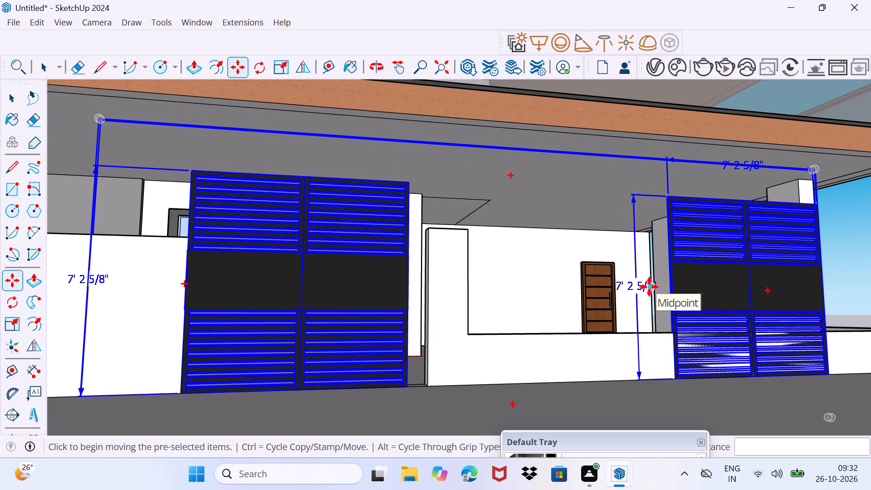
key("space")
double_click(739, 264)
left_click(739, 264)
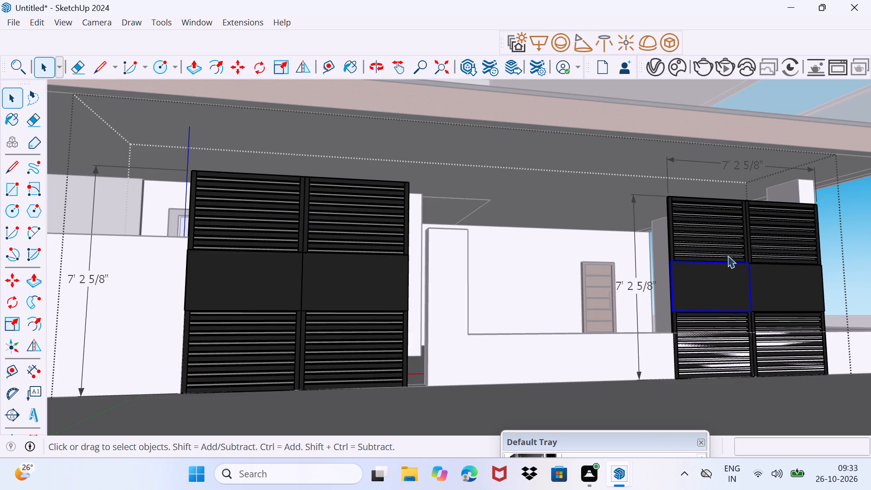
left_click_drag(645, 168, 840, 403)
key("Delete")
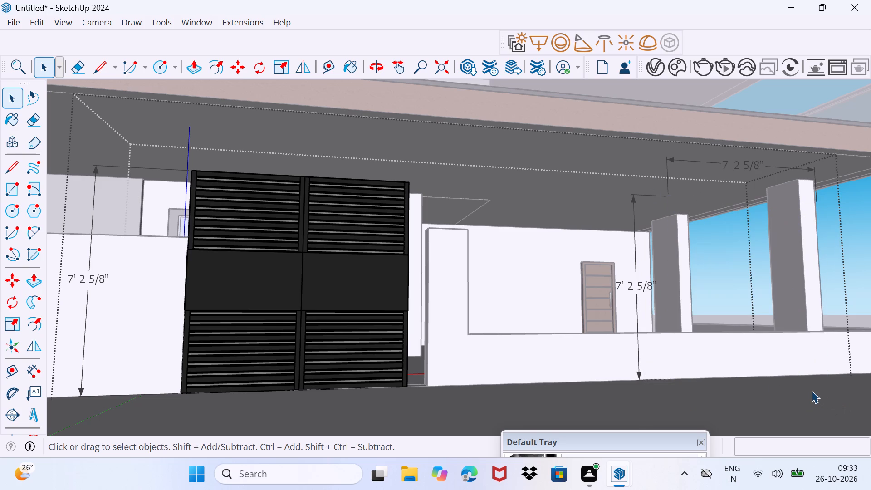
scroll(630, 371, "down", 9)
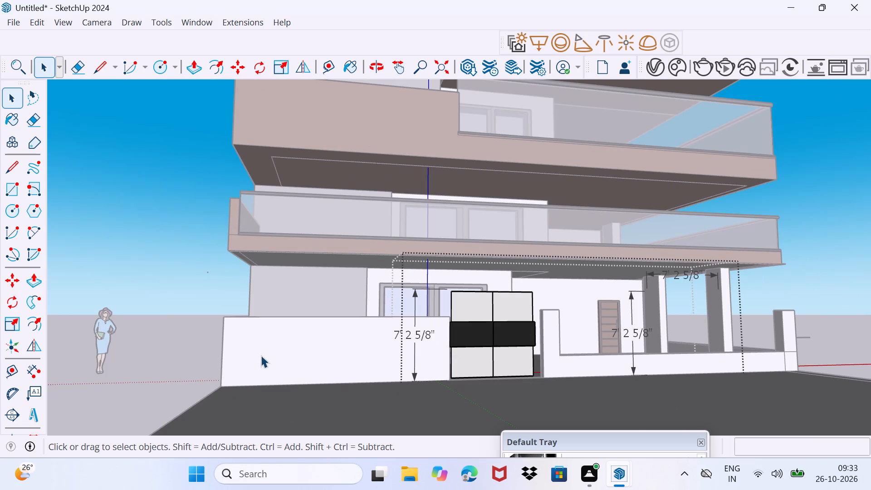
double_click(179, 346)
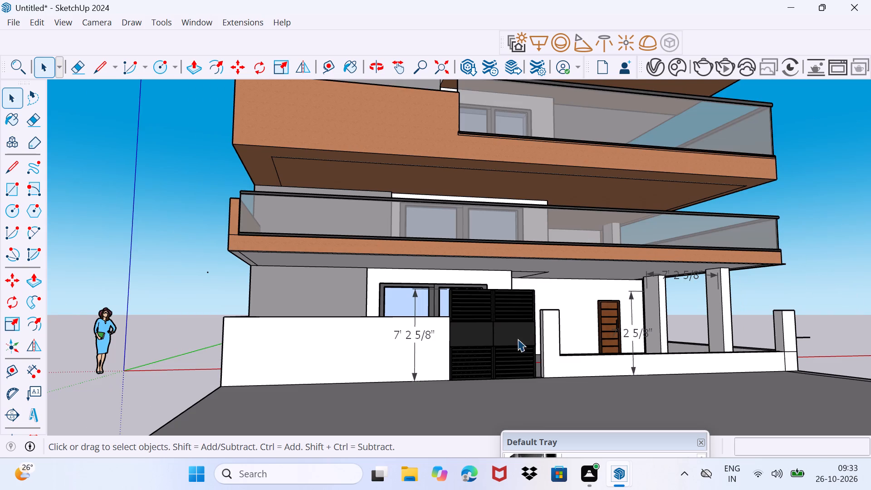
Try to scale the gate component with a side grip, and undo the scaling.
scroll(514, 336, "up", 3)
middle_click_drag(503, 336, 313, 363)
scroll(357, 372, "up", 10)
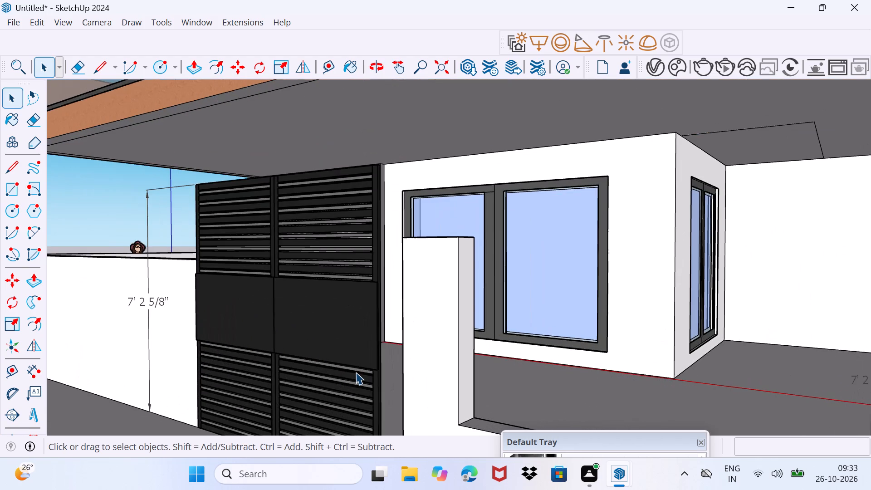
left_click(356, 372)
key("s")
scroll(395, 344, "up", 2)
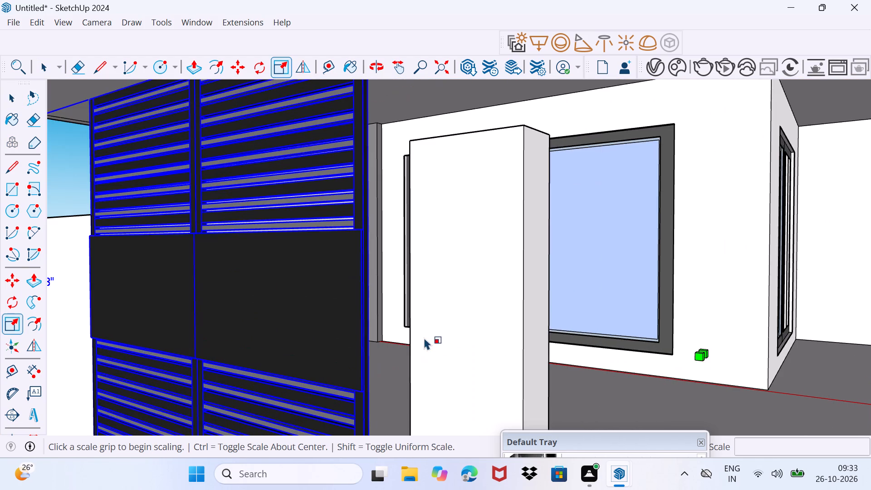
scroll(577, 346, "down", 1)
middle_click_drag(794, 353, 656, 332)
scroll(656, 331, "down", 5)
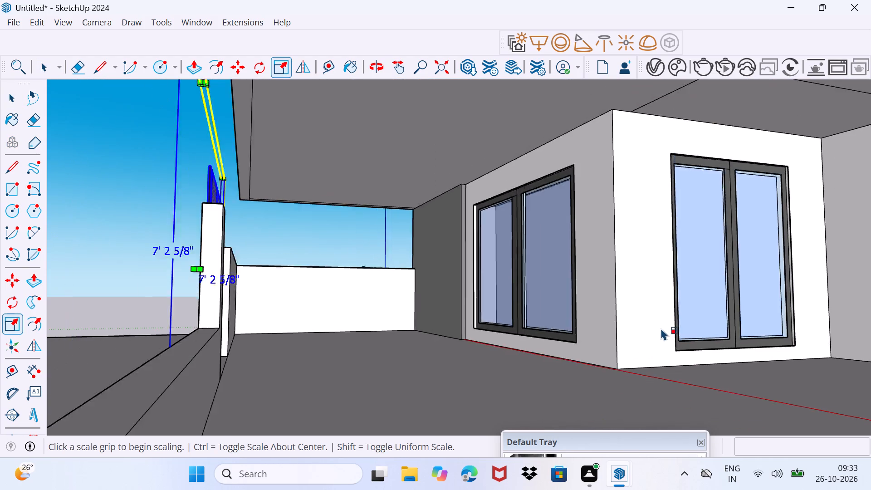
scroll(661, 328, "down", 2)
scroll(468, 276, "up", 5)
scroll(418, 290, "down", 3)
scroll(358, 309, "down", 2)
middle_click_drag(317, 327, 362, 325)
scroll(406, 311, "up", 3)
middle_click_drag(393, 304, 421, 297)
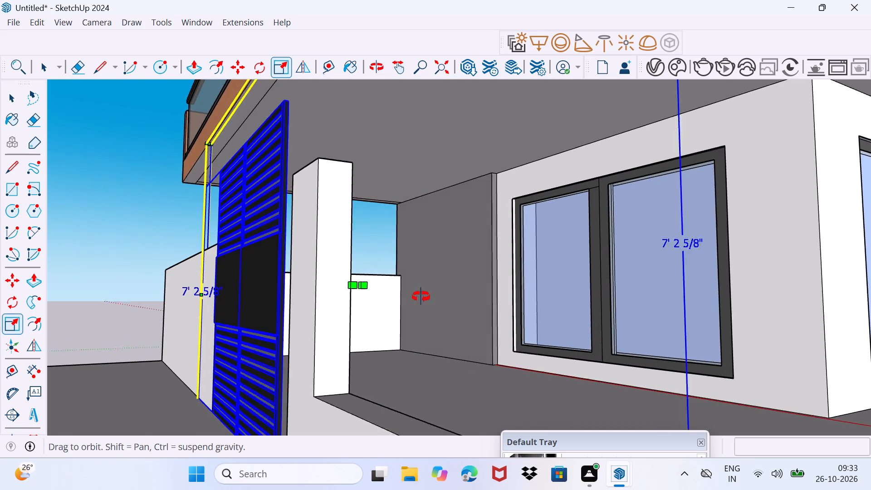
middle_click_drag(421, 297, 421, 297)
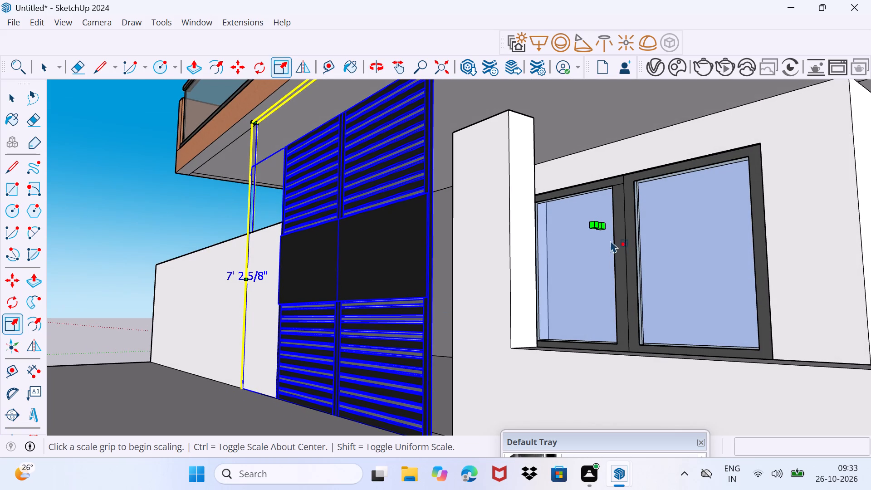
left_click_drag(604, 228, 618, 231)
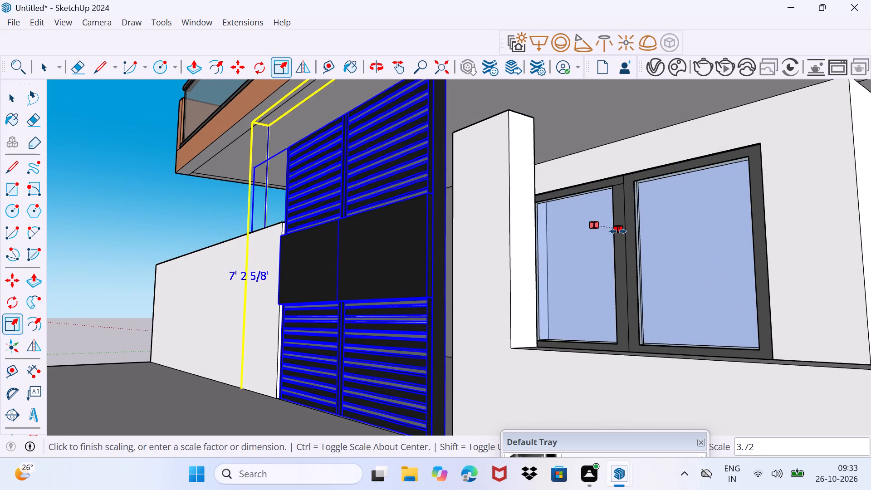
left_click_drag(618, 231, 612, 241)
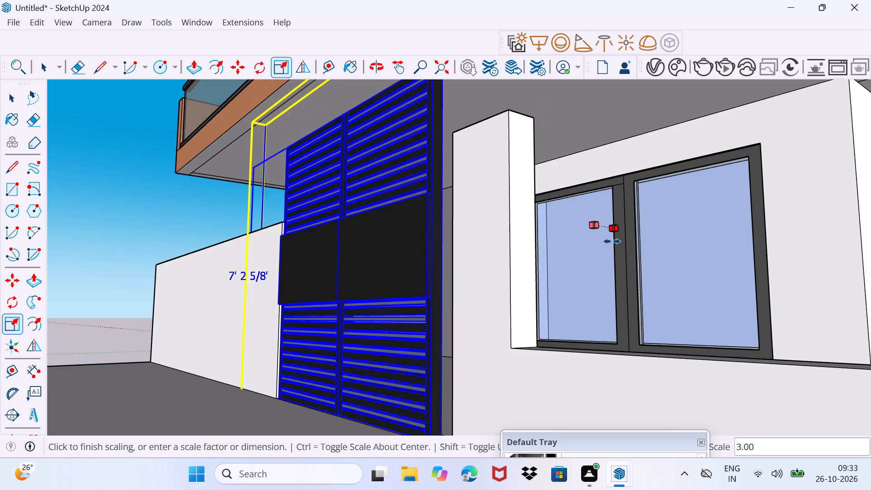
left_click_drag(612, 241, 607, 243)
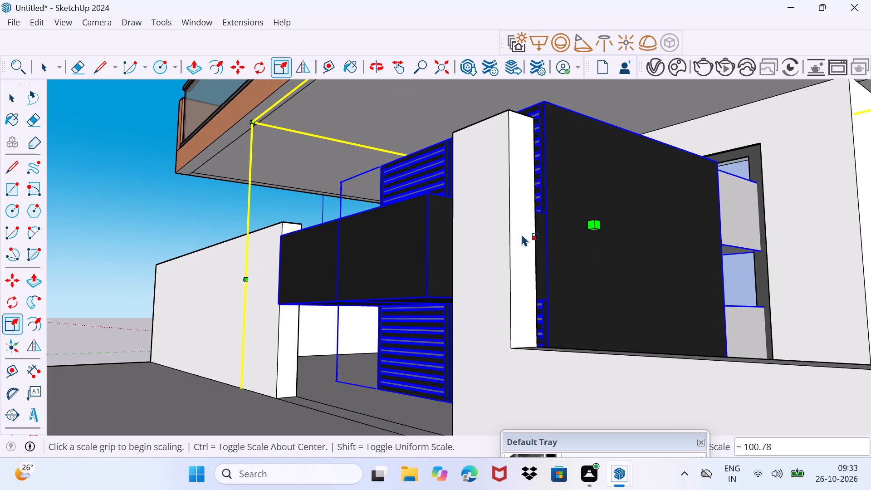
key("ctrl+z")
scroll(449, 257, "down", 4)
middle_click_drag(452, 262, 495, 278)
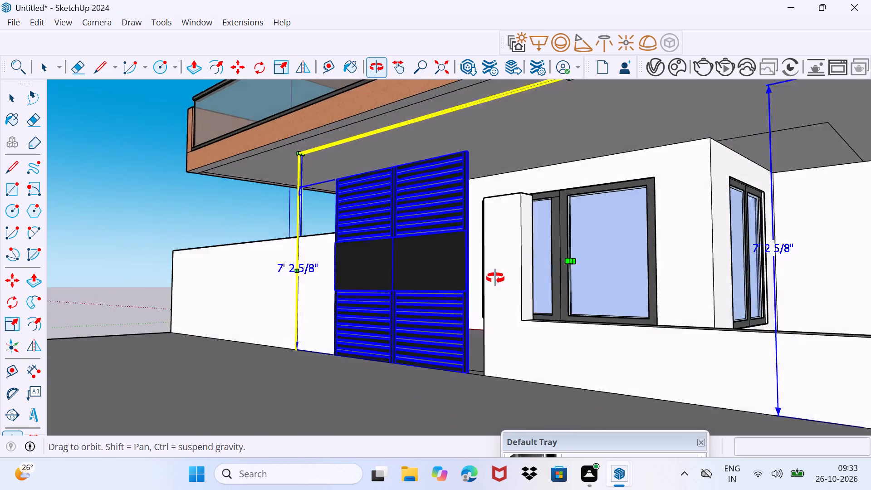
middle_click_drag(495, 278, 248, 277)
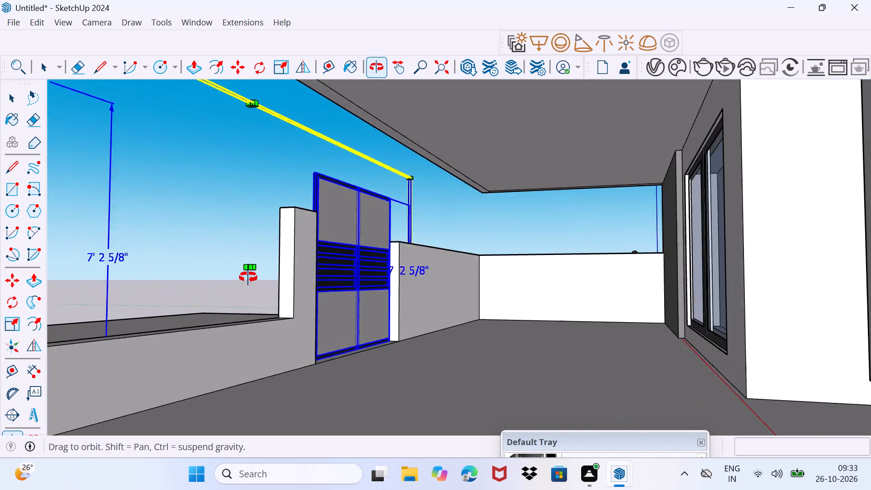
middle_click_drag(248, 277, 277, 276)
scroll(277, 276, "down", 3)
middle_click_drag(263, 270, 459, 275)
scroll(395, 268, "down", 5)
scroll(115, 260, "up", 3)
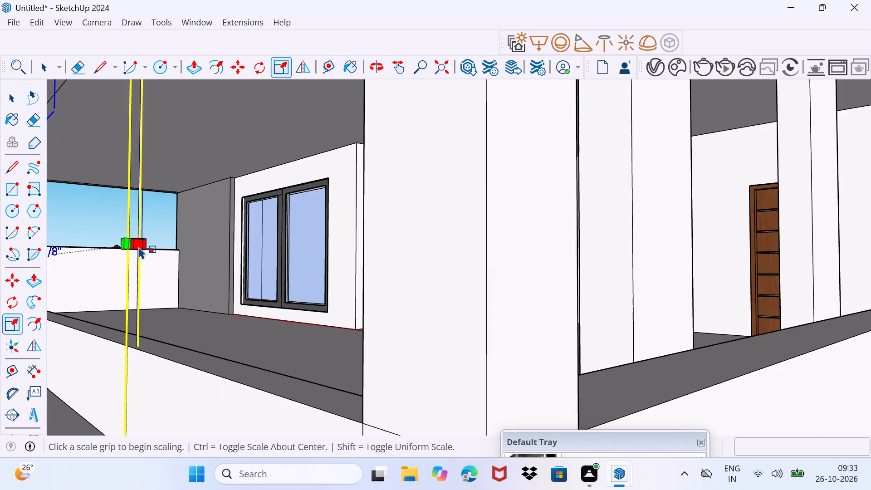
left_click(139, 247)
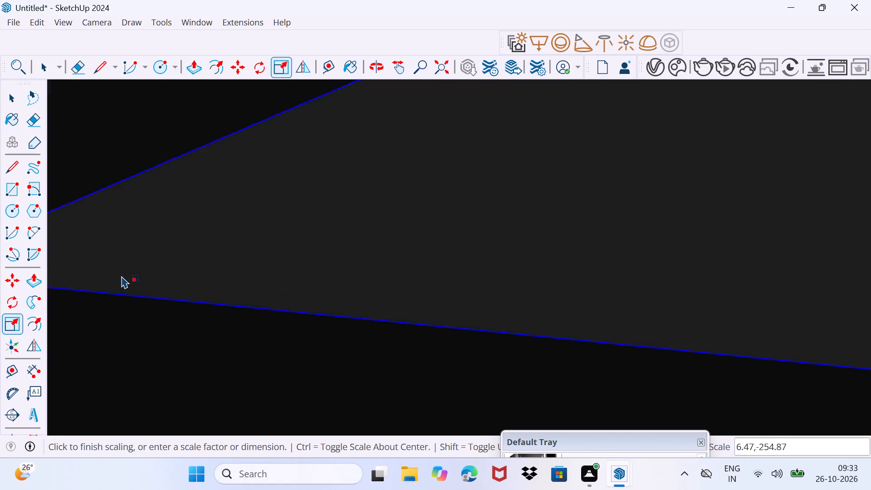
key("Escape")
Enlarge the gate component with the Scale tool from its upper corner nearest the solid boundary wall.
scroll(148, 276, "down", 10)
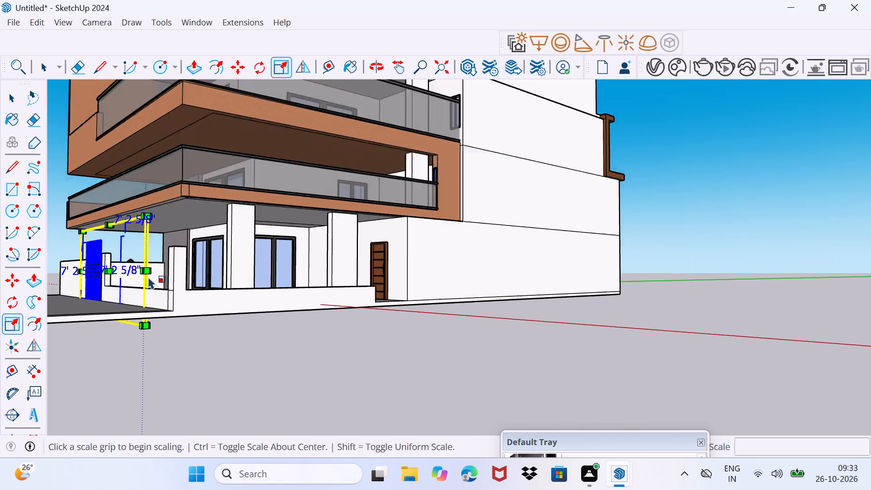
middle_click_drag(108, 305, 313, 304)
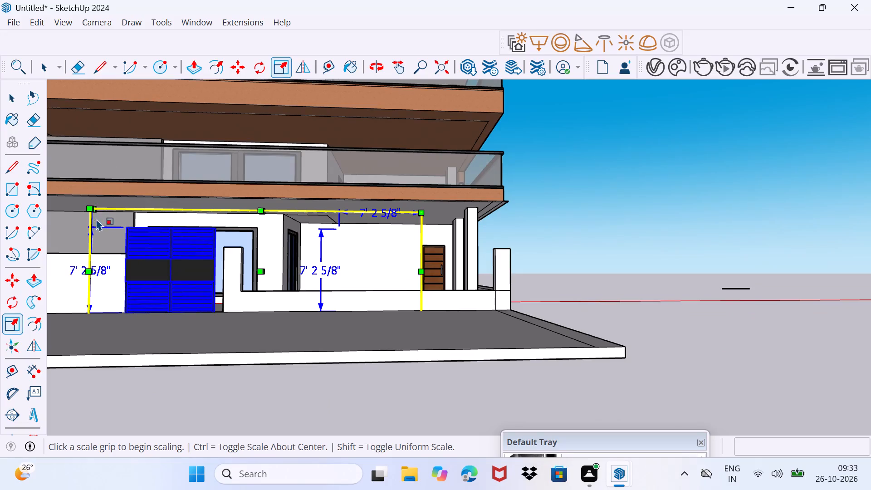
left_click_drag(93, 209, 75, 168)
middle_click_drag(135, 265, 186, 280)
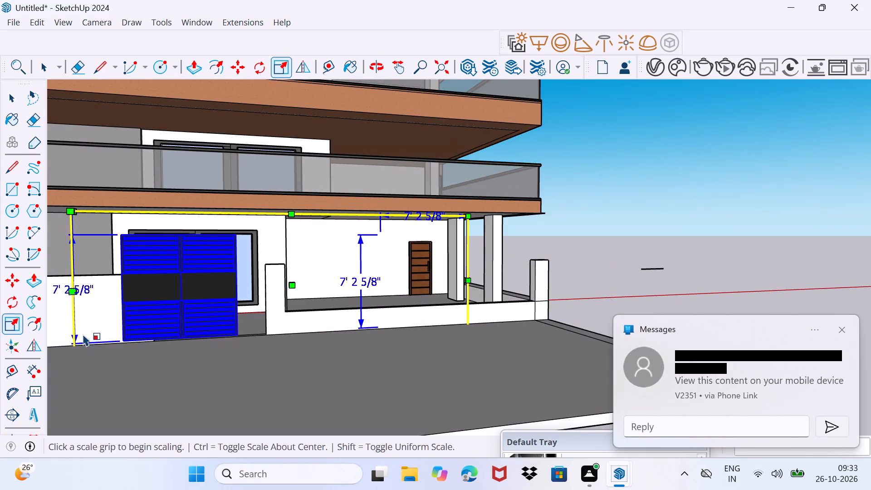
Move the gate along the base of the solid boundary wall into the opening, with its bottom corner at the wall end's base corner.
key("m")
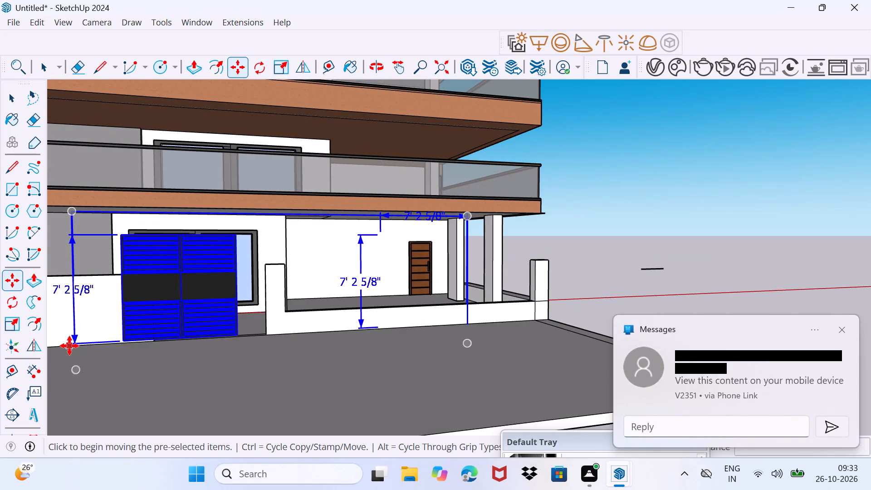
left_click(73, 343)
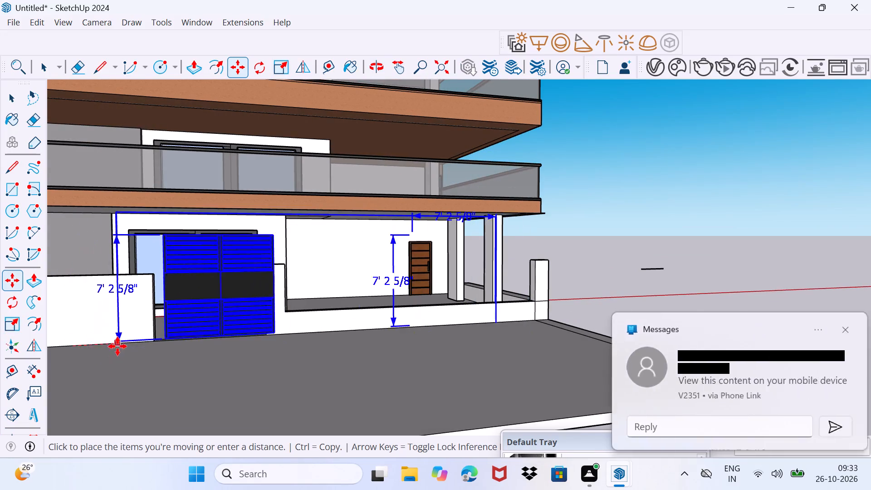
scroll(108, 347, "up", 5)
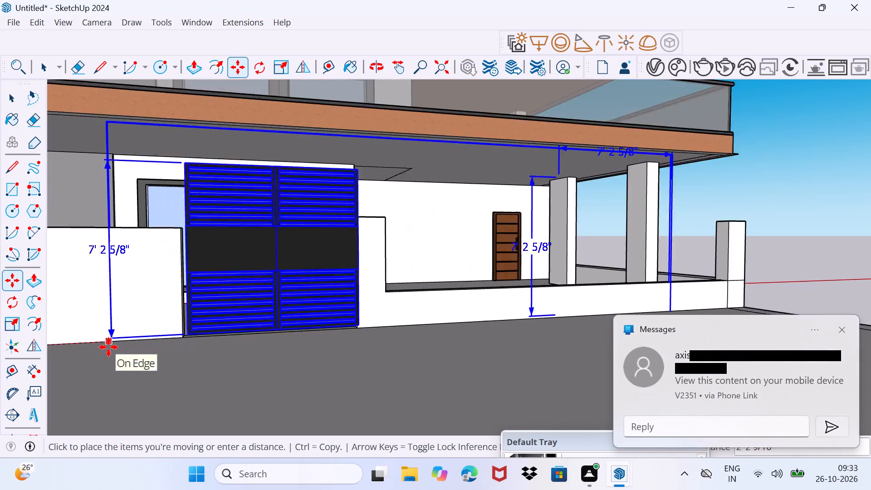
scroll(108, 347, "up", 8)
left_click(108, 340)
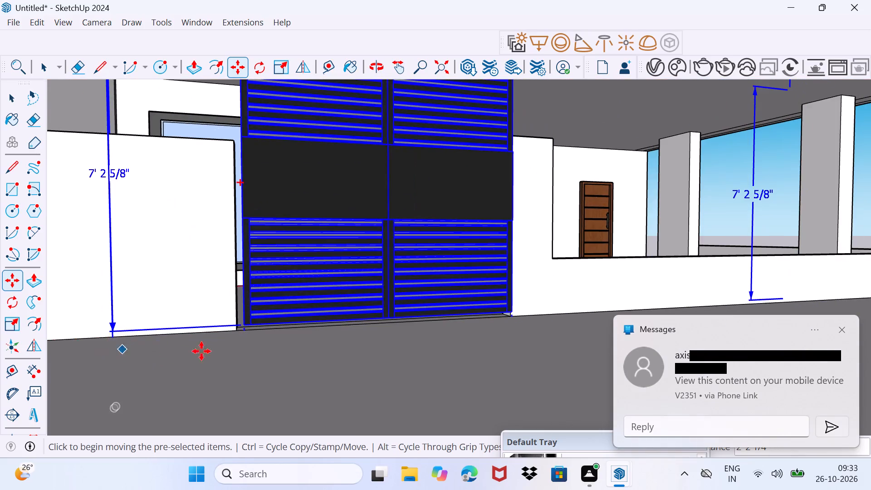
scroll(255, 328, "up", 14)
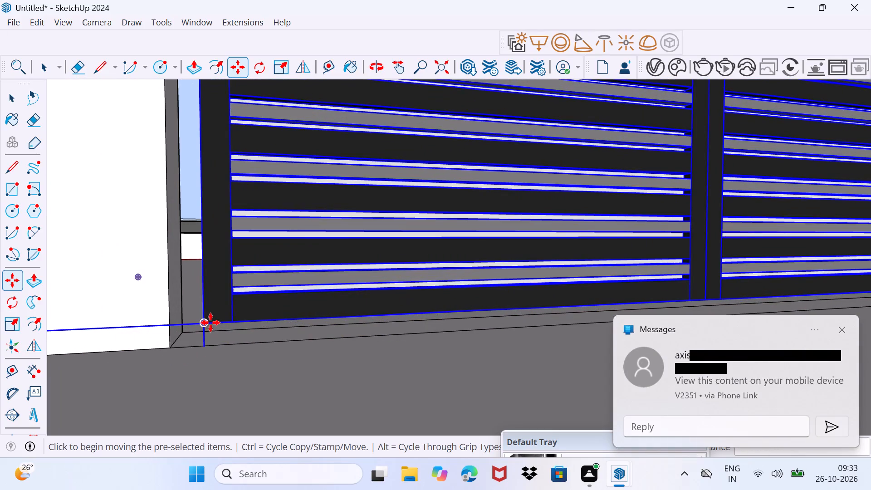
left_click(210, 323)
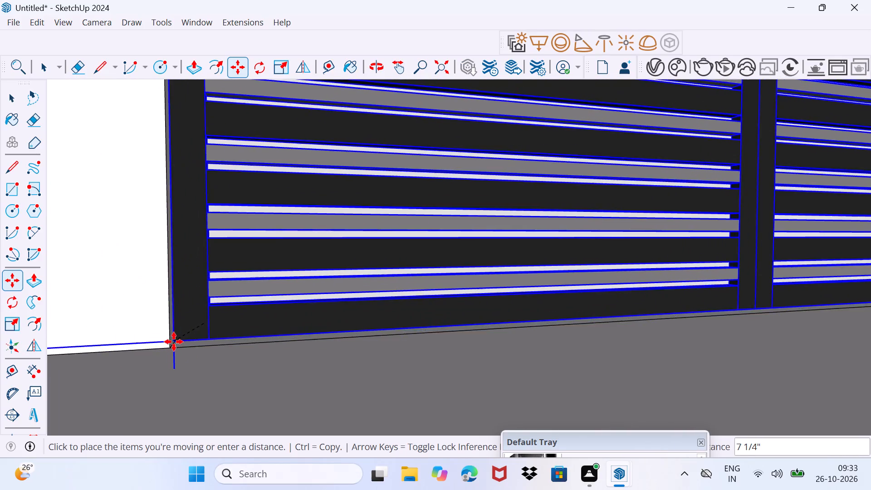
left_click(174, 340)
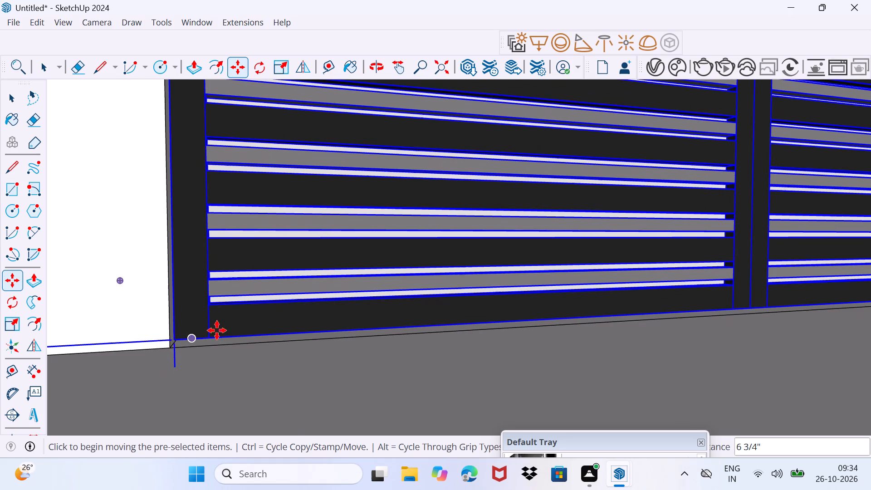
Move the gate about 7" by its opposite bottom corner onto the base corner of the short boundary pillar beside the opening.
scroll(217, 330, "down", 16)
middle_click_drag(447, 267, 290, 359)
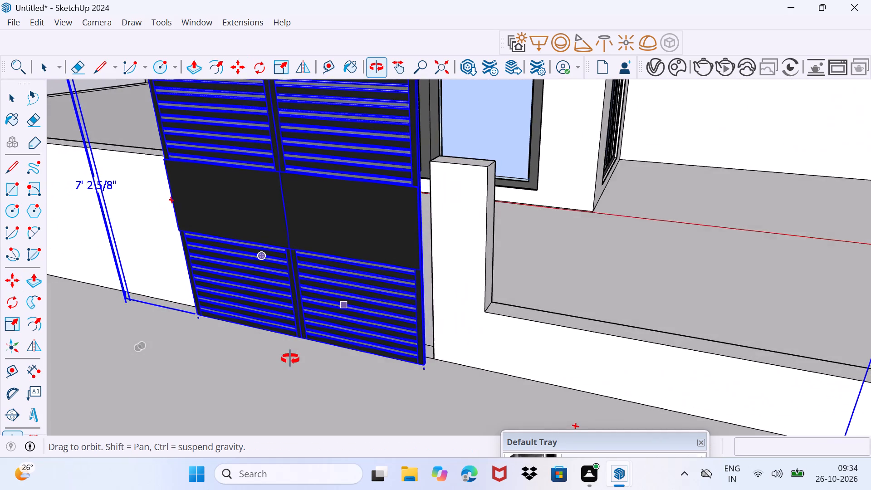
middle_click_drag(290, 359, 187, 346)
scroll(352, 360, "up", 4)
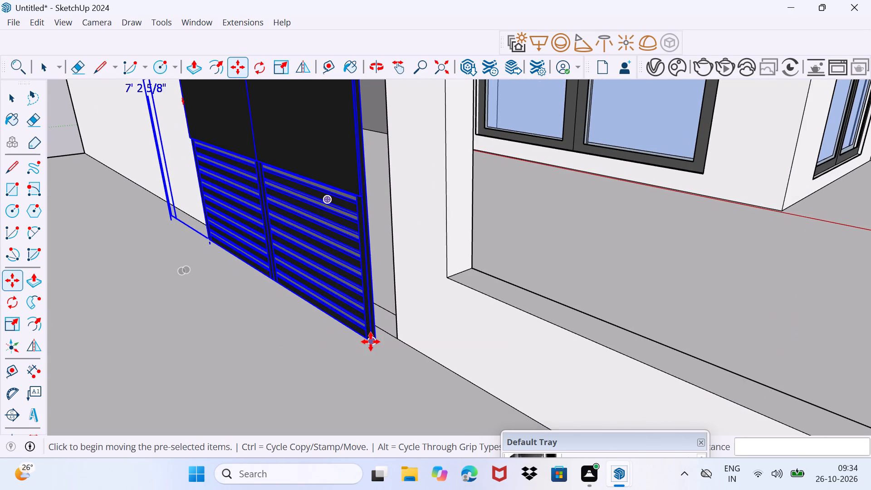
left_click(371, 342)
left_click(396, 332)
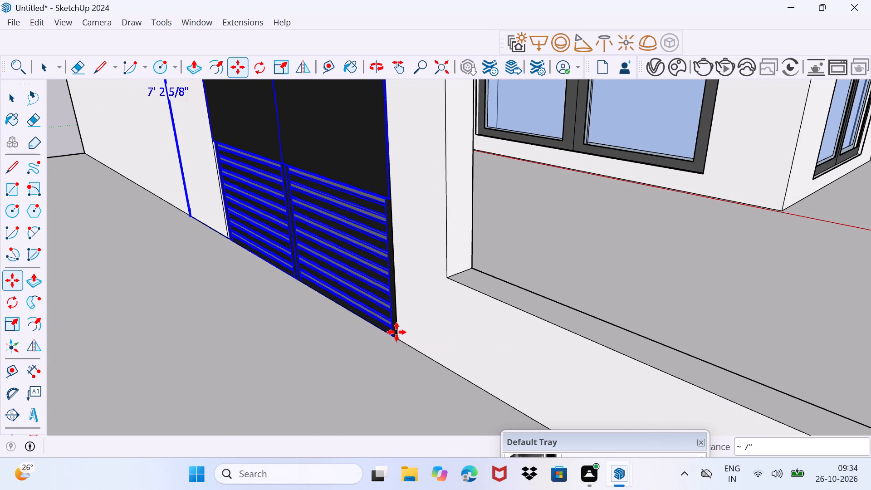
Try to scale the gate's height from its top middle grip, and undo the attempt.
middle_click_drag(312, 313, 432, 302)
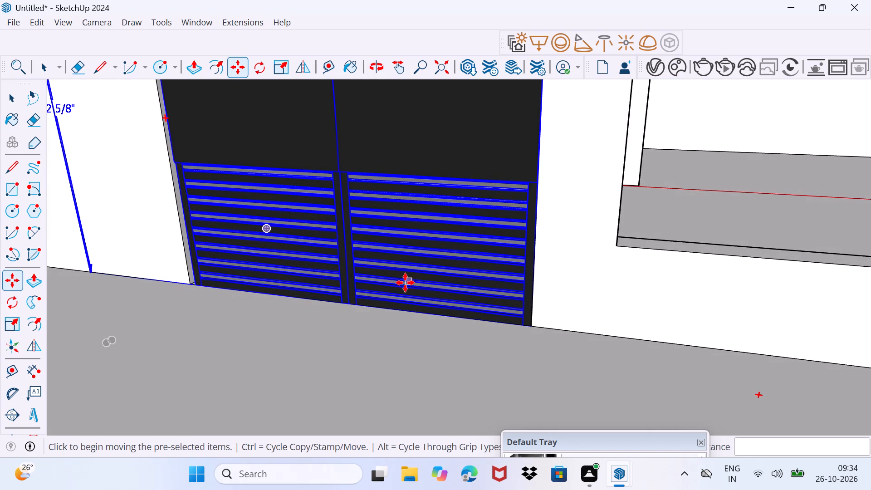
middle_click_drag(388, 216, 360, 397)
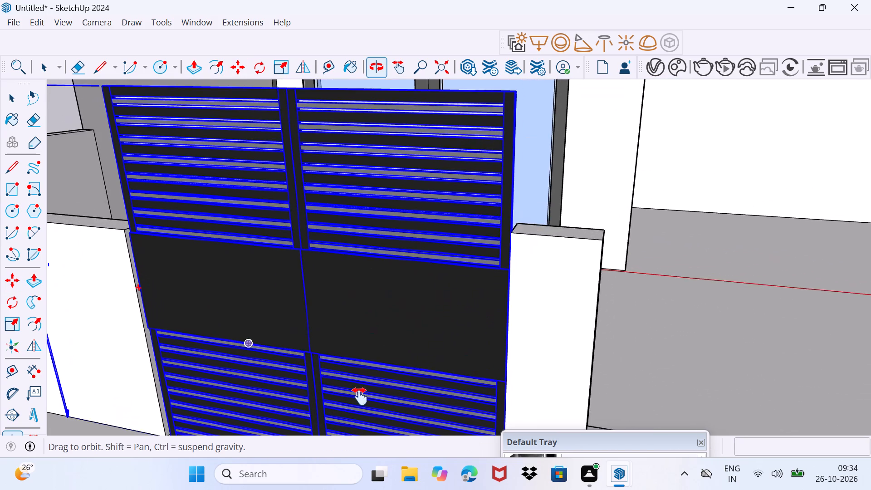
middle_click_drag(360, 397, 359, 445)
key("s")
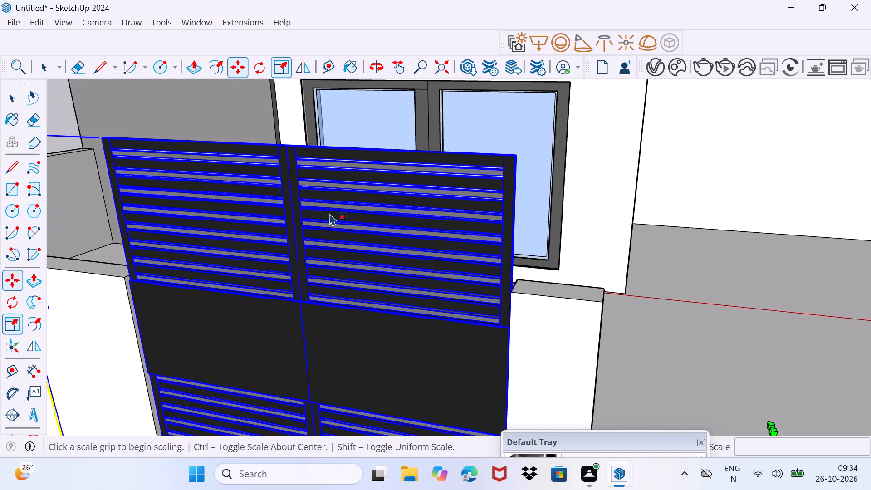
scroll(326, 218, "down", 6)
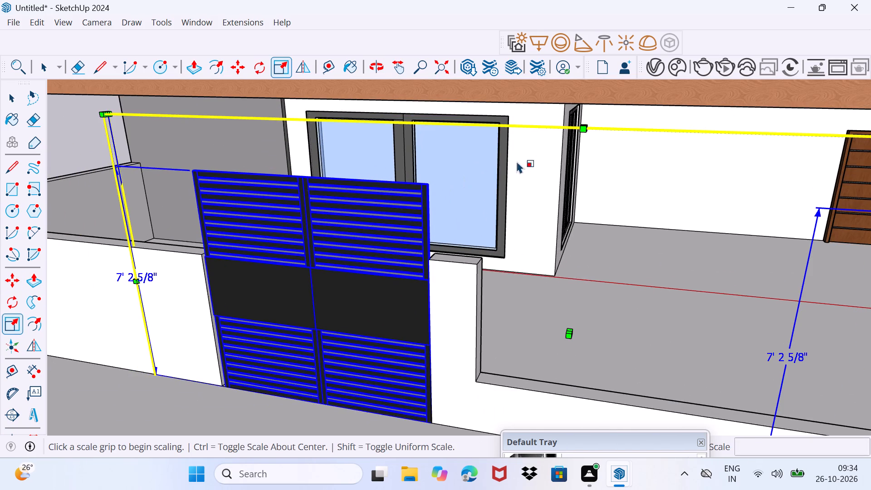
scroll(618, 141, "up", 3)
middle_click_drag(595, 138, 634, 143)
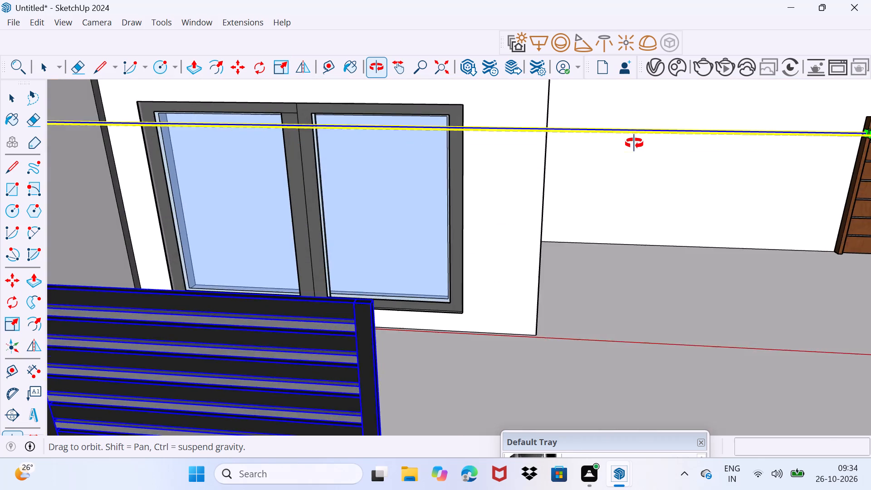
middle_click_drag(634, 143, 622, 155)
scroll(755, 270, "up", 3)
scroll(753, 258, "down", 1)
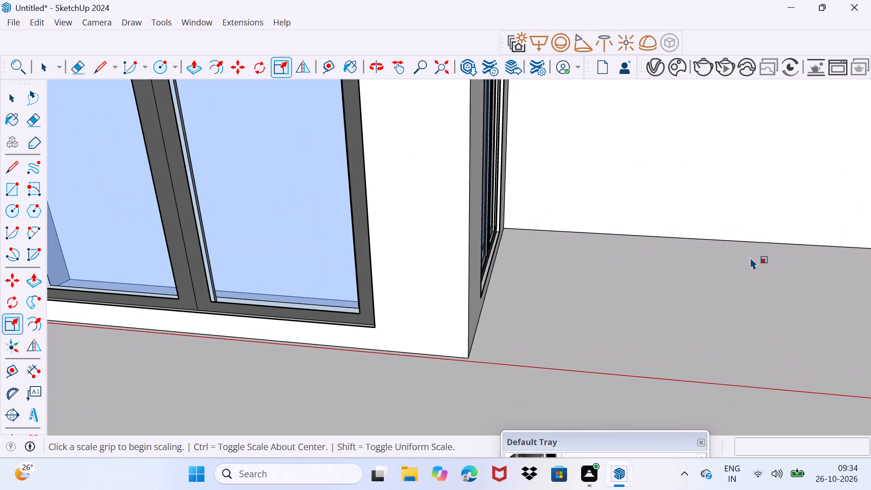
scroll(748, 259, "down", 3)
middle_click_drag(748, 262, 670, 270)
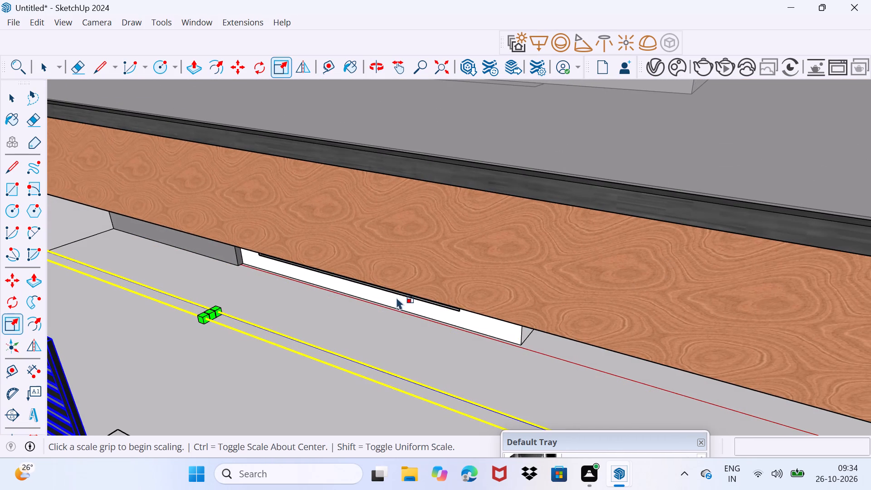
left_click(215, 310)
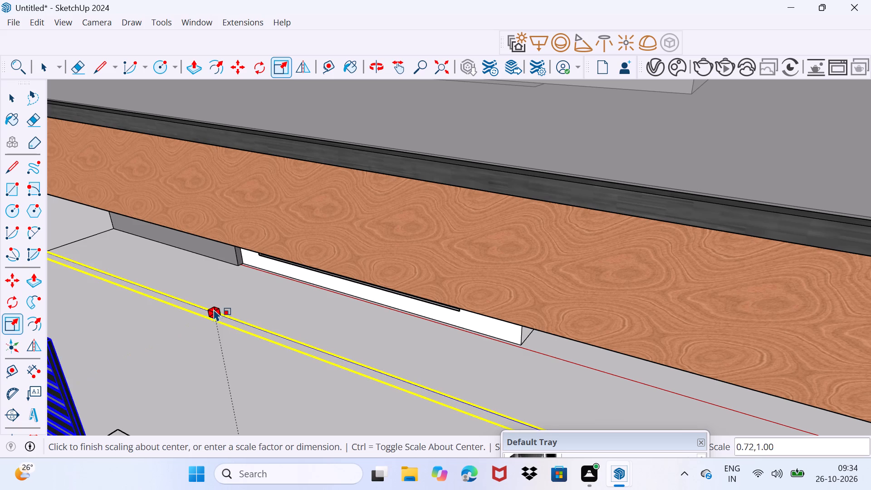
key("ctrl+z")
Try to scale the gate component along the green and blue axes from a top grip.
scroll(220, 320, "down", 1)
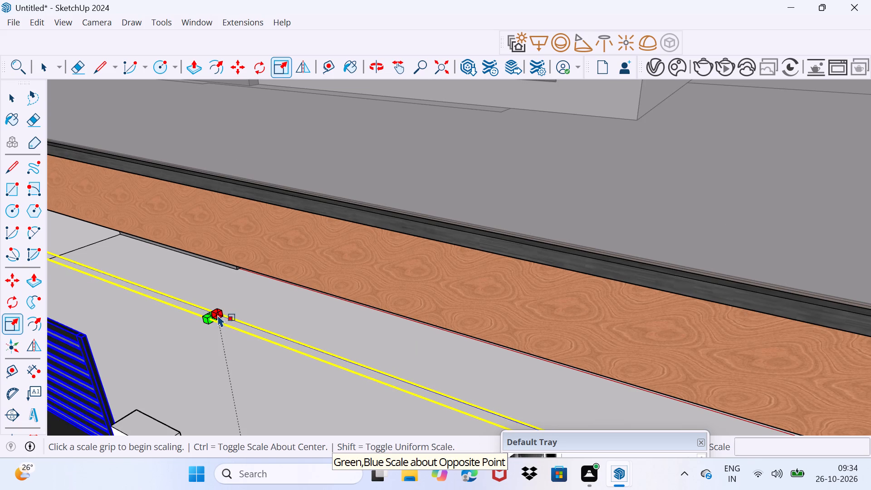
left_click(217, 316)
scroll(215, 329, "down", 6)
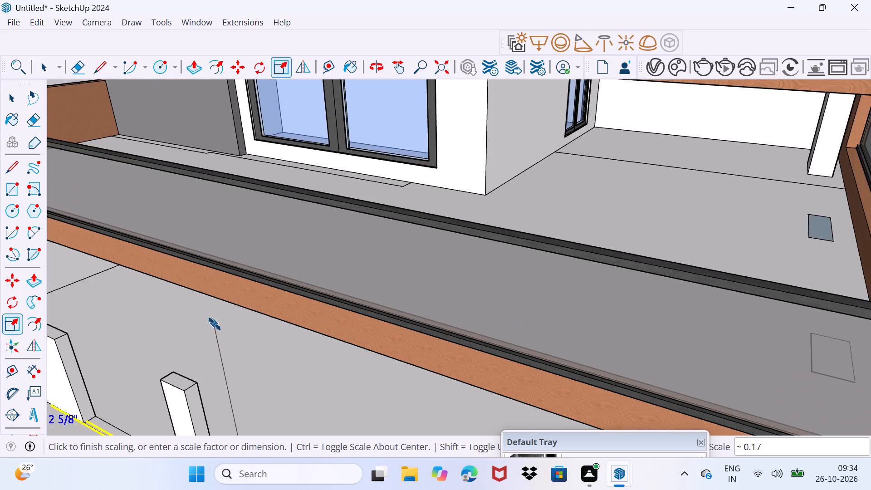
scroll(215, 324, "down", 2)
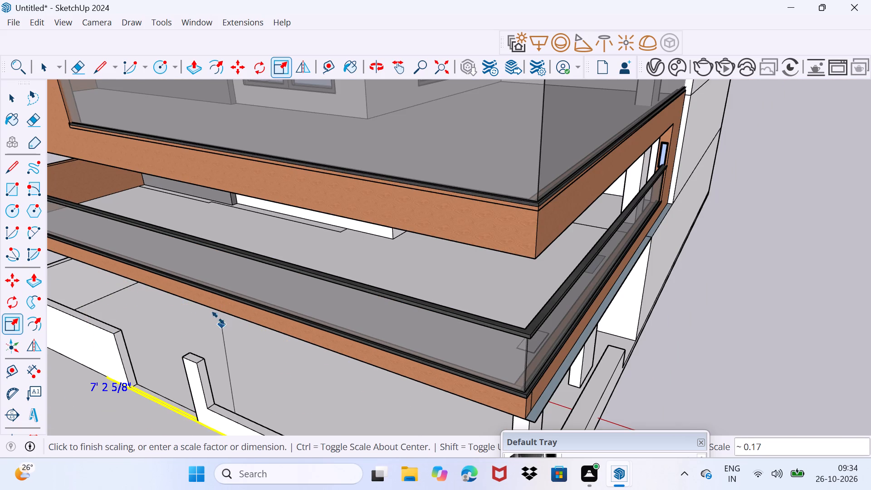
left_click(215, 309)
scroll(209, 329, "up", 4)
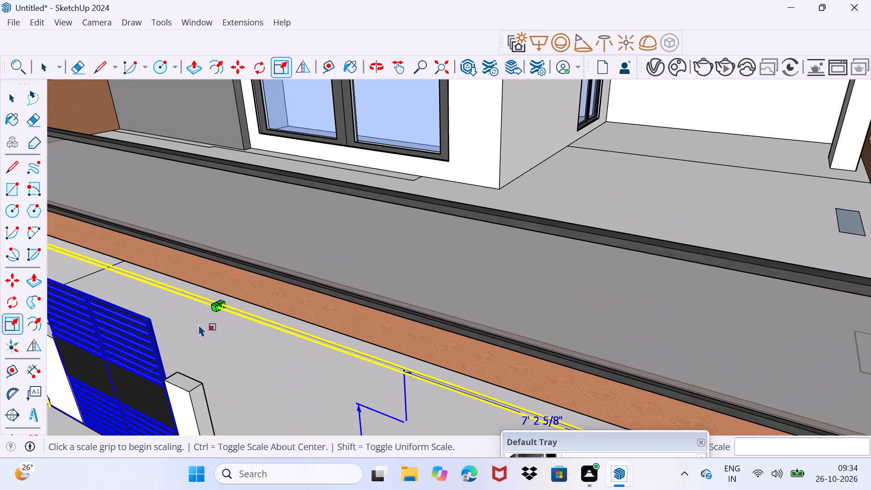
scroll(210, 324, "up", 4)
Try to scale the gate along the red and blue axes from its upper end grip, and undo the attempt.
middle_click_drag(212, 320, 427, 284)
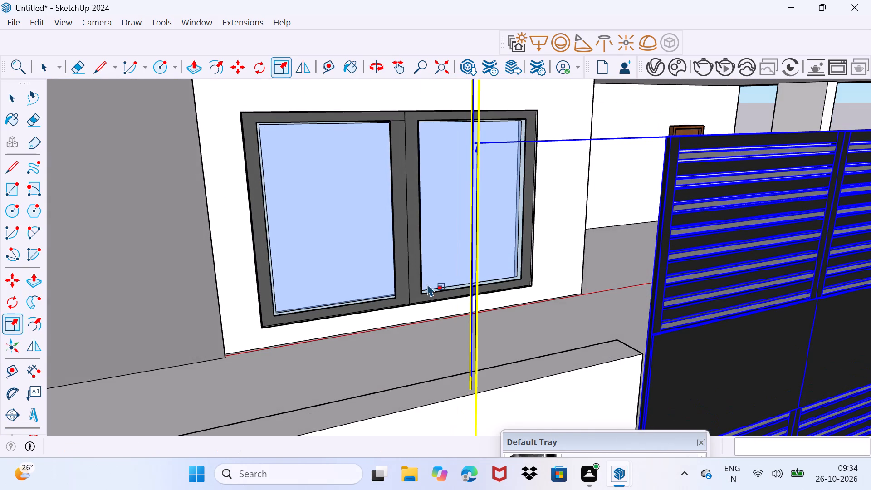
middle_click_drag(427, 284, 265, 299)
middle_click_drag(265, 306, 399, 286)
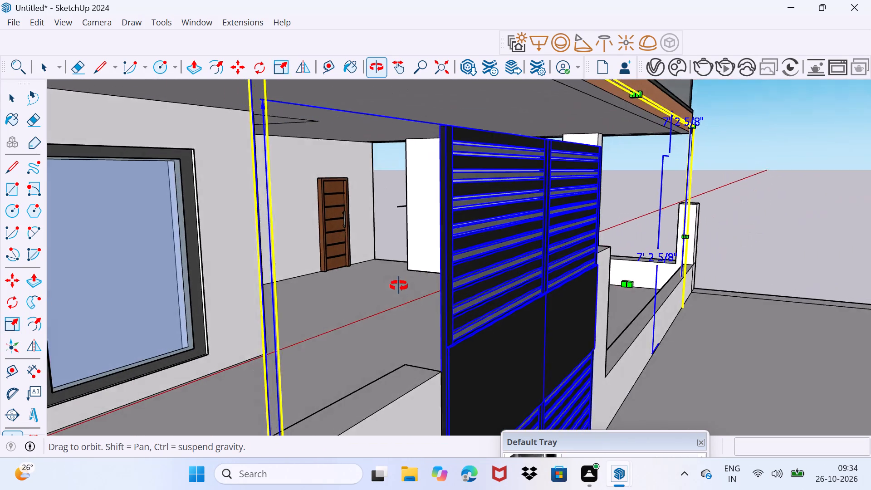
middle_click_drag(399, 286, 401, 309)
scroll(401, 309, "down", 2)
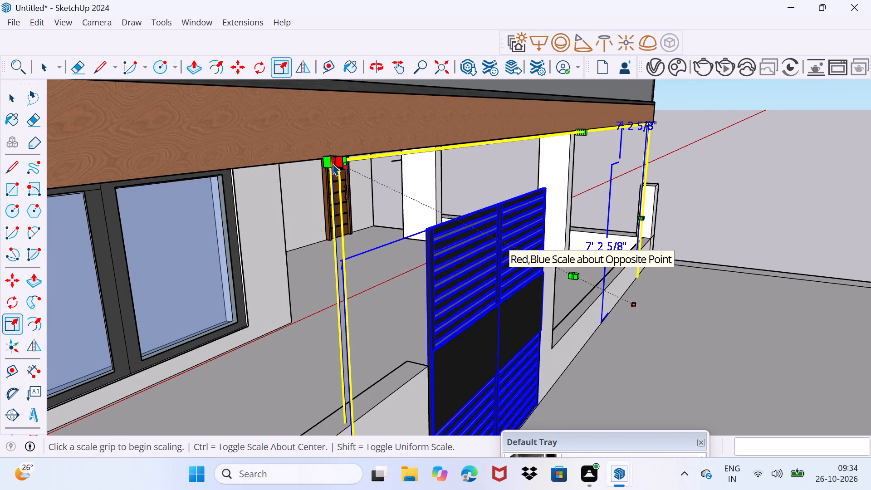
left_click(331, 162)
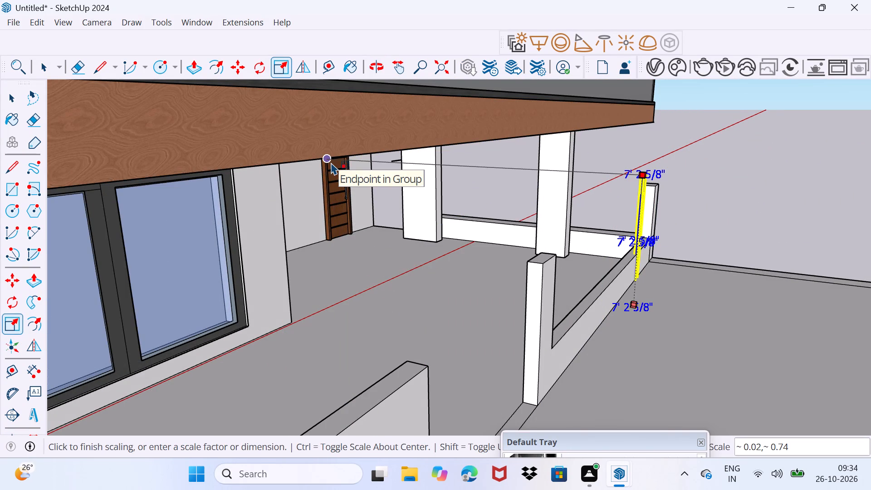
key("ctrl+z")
Scale the gate's height down to 0.68 about its base so its top sits near the boundary wall's top, and deselect it.
scroll(352, 162, "up", 2)
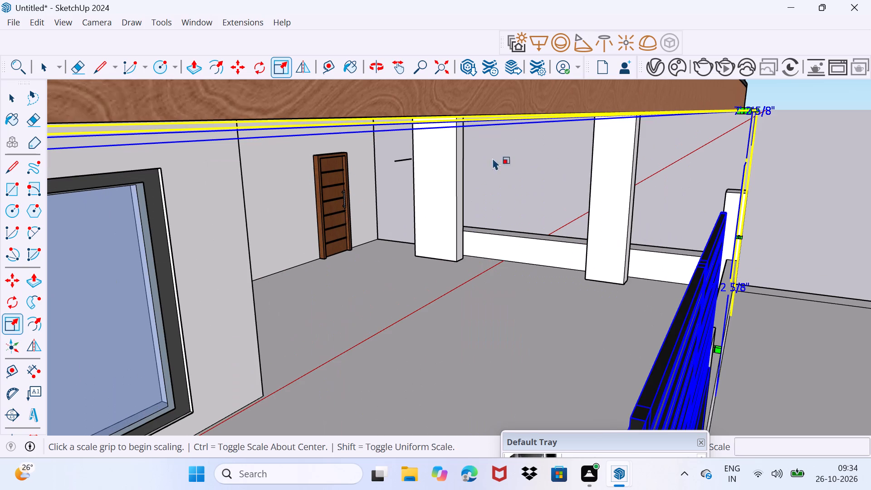
middle_click_drag(596, 154, 561, 148)
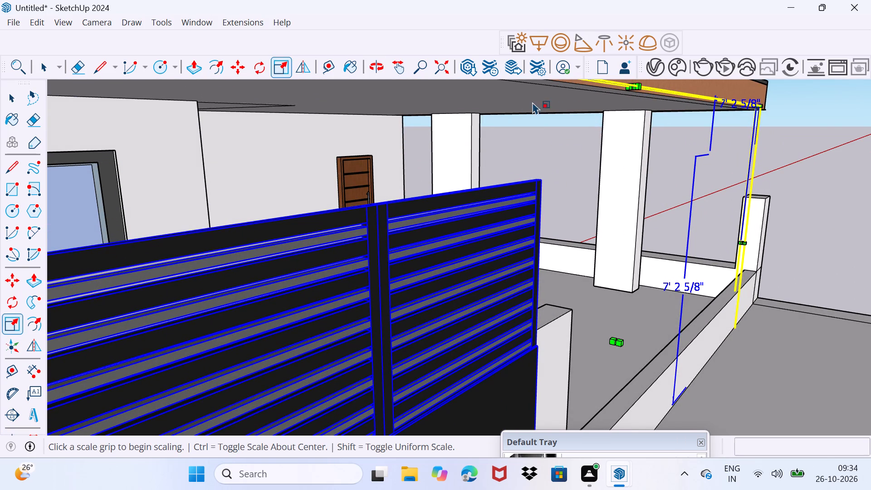
left_click(630, 85)
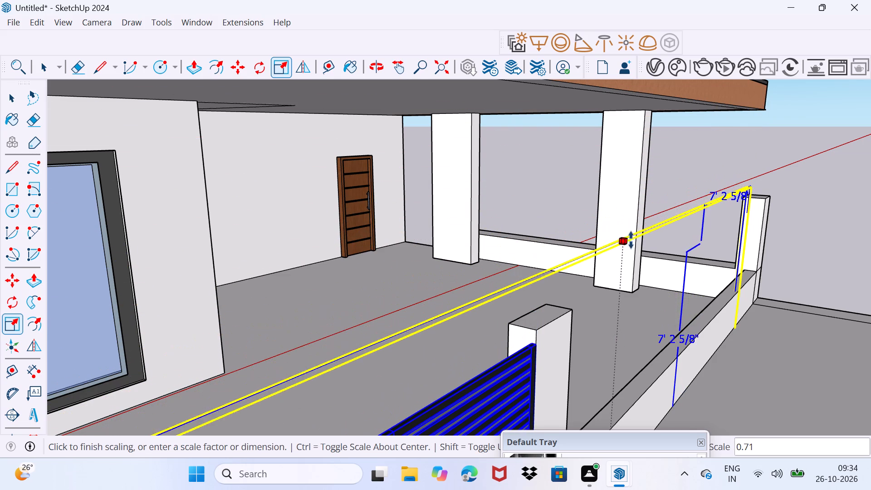
left_click(631, 259)
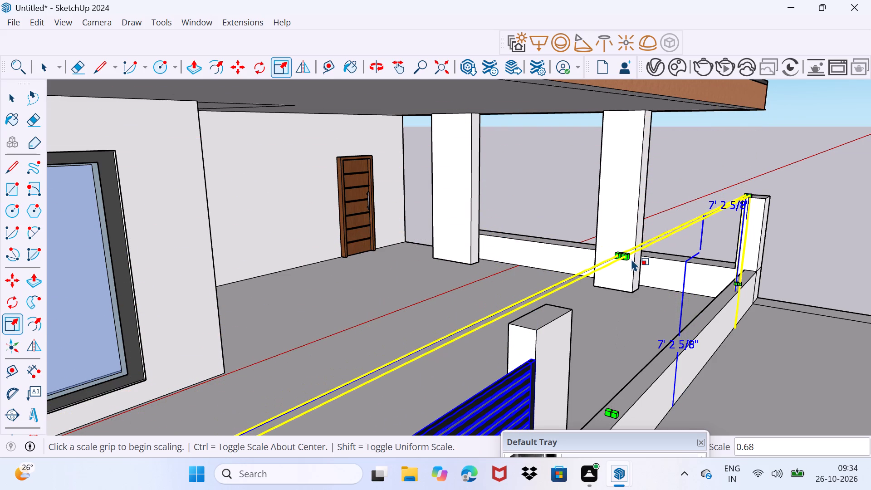
key("space")
left_click_drag(813, 194, 820, 181)
Delete the two height dimensions, over the solid wall and over the low wall, from inside the gate component.
scroll(780, 211, "down", 5)
middle_click_drag(773, 252, 655, 243)
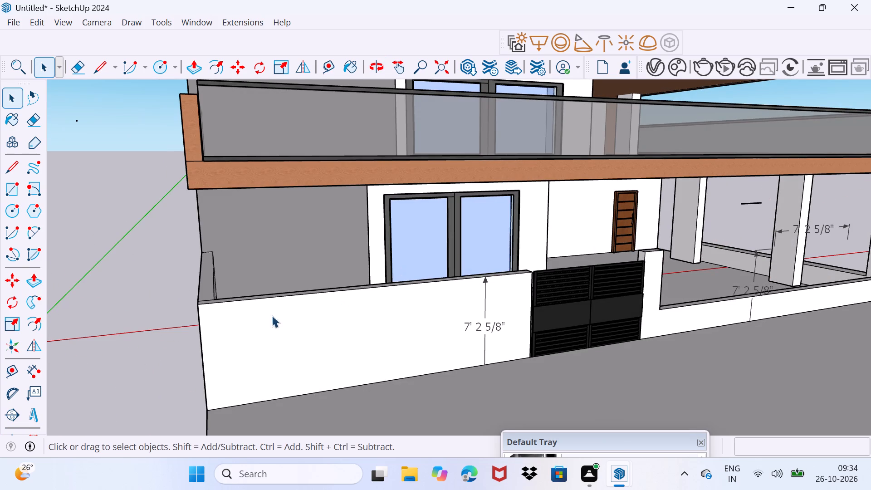
left_click_drag(136, 267, 149, 205)
left_click(147, 213)
left_click(484, 329)
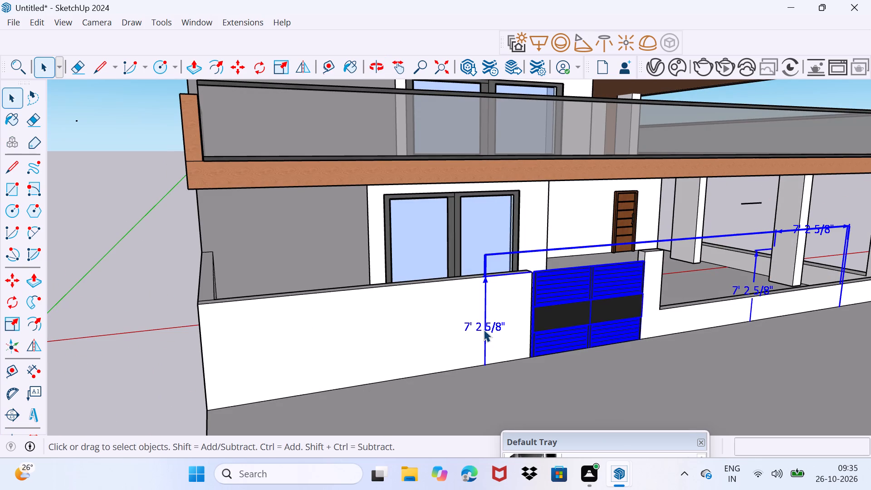
double_click(484, 329)
left_click(484, 329)
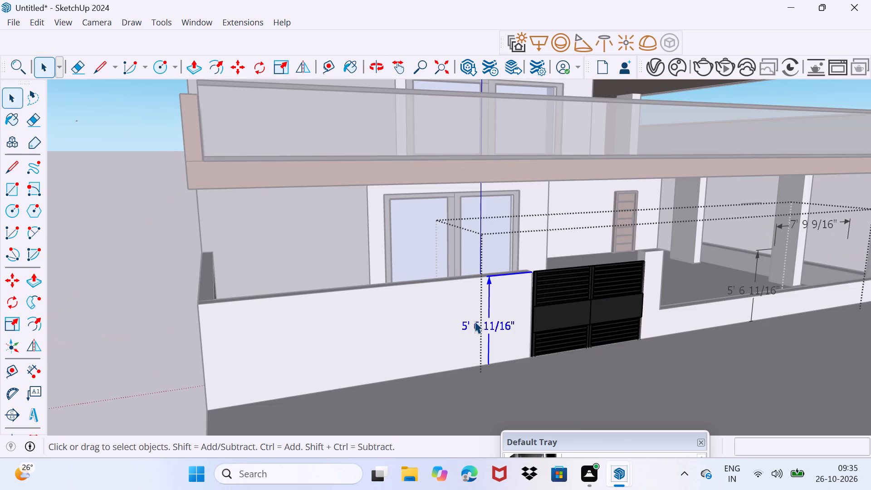
key("Delete")
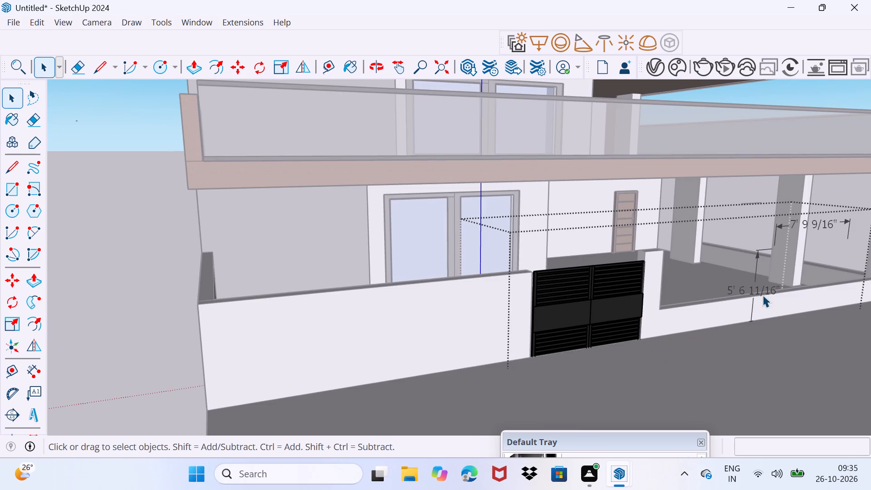
left_click(757, 276)
key("BackSpace")
key("Delete")
Delete the 7' 9 9/16" dimension beside the gate from inside its component and leave the component.
left_click(783, 225)
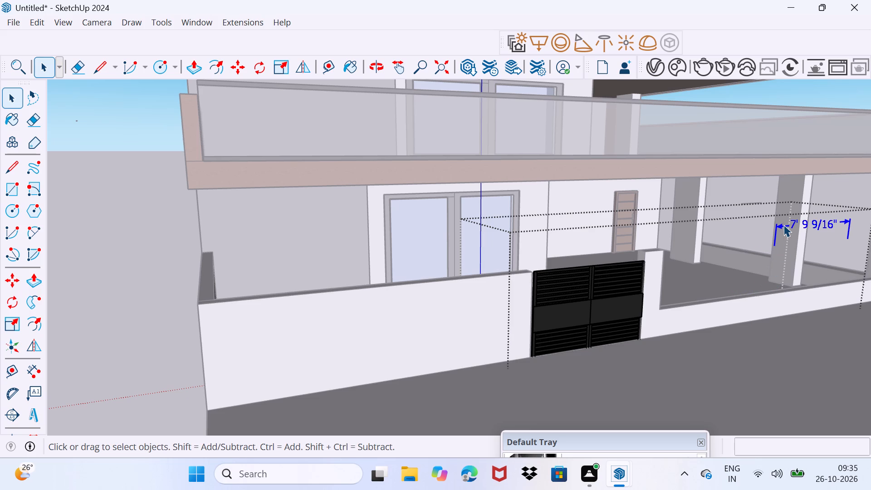
key("Delete")
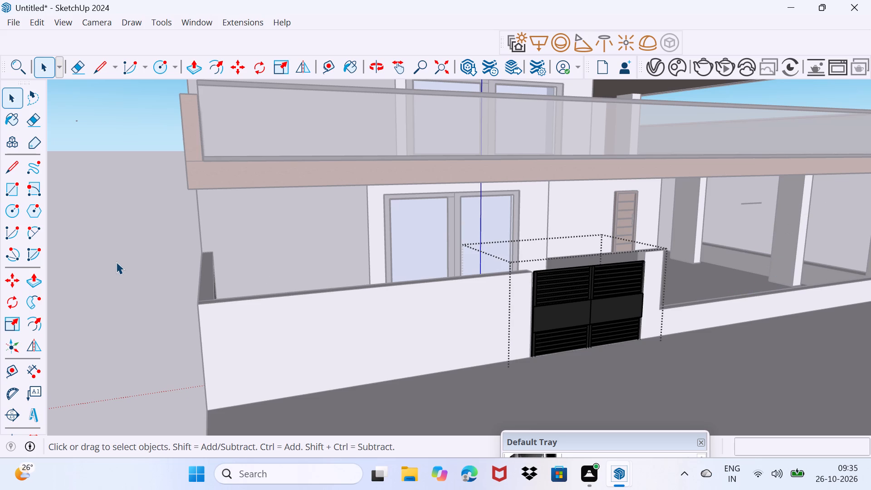
double_click(116, 262)
Examine the fitted gate in the front boundary wall opening up close and from different angles.
scroll(195, 253, "down", 2)
middle_click_drag(434, 294, 247, 260)
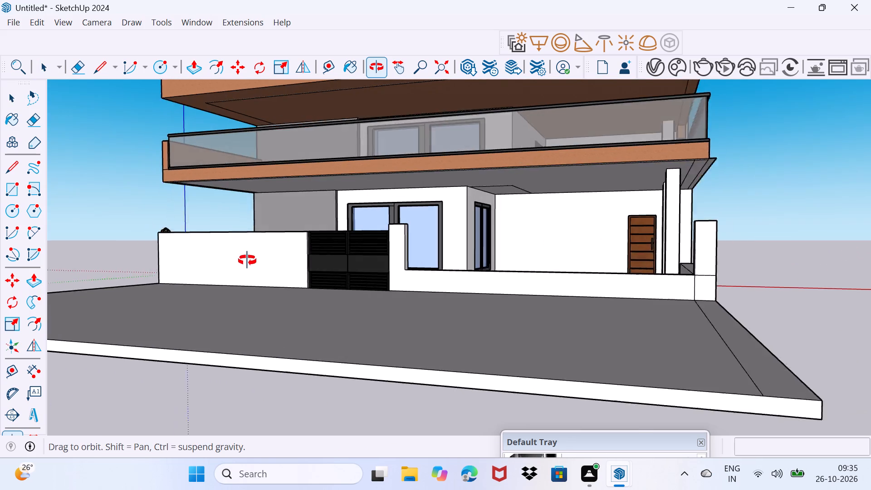
middle_click_drag(247, 260, 279, 289)
scroll(352, 289, "up", 15)
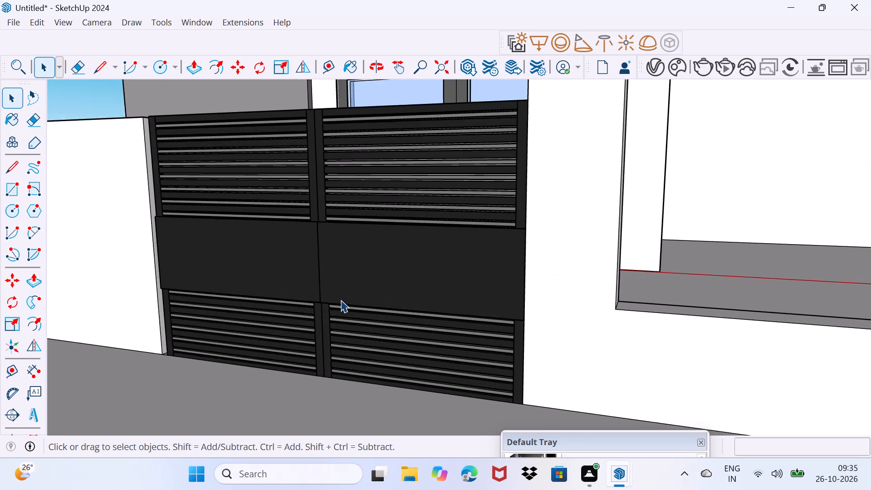
scroll(338, 301, "up", 1)
middle_click_drag(338, 301, 240, 321)
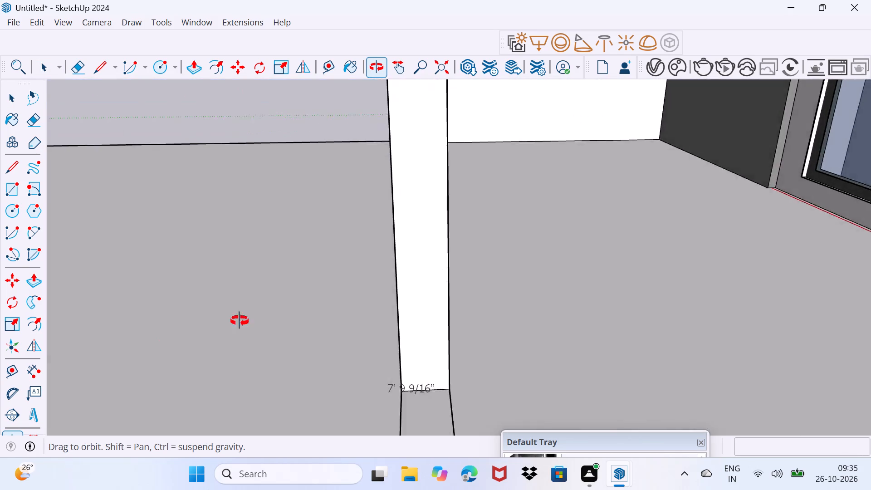
middle_click_drag(240, 321, 421, 234)
Search 3D Warehouse for "railing".
left_click(199, 20)
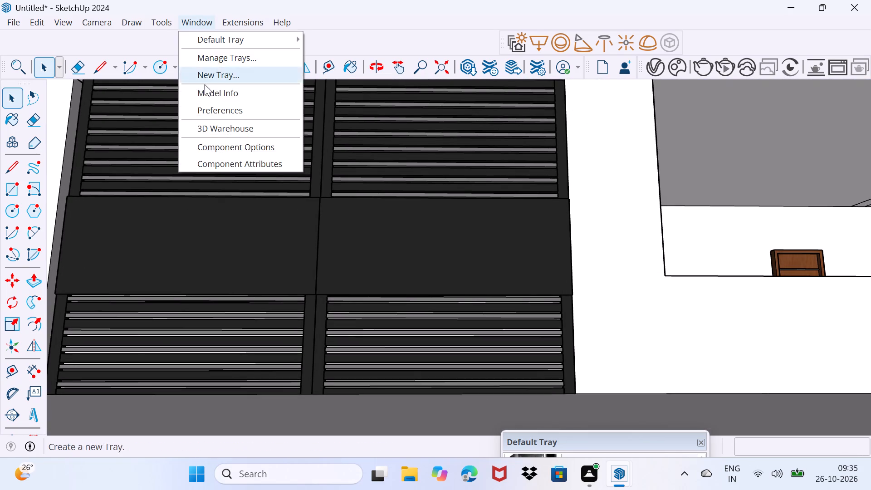
left_click(218, 124)
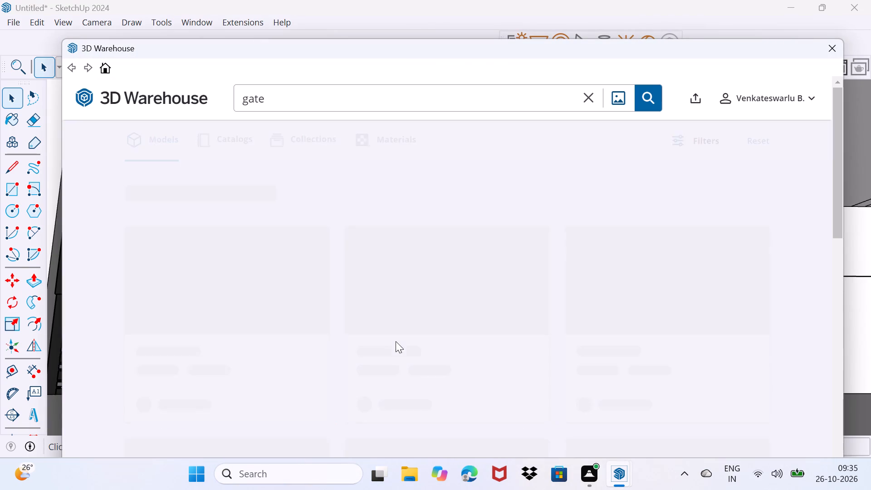
left_click(325, 103)
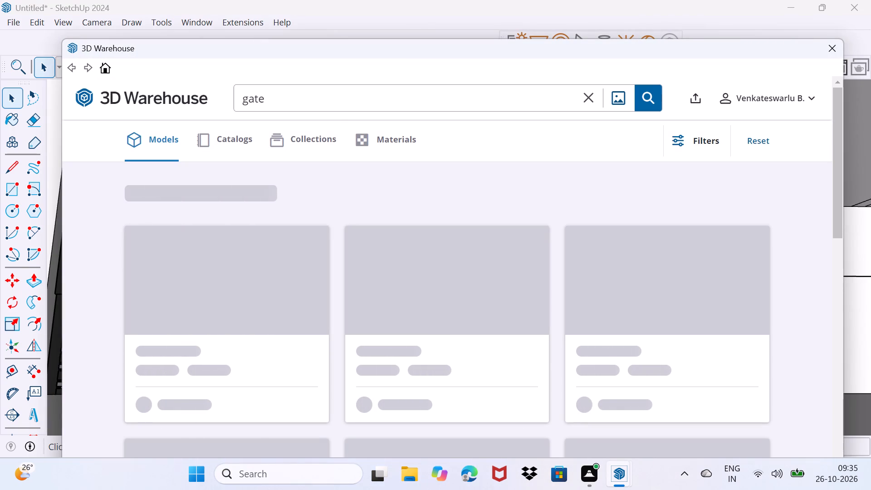
key("BackSpace")
key("BackSpace")
key("BackSpace")
key("BackSpace")
key("BackSpace")
key("BackSpace")
key("BackSpace")
key("BackSpace")
key("BackSpace")
key("BackSpace")
key("BackSpace")
key("BackSpace")
key("BackSpace")
key("BackSpace")
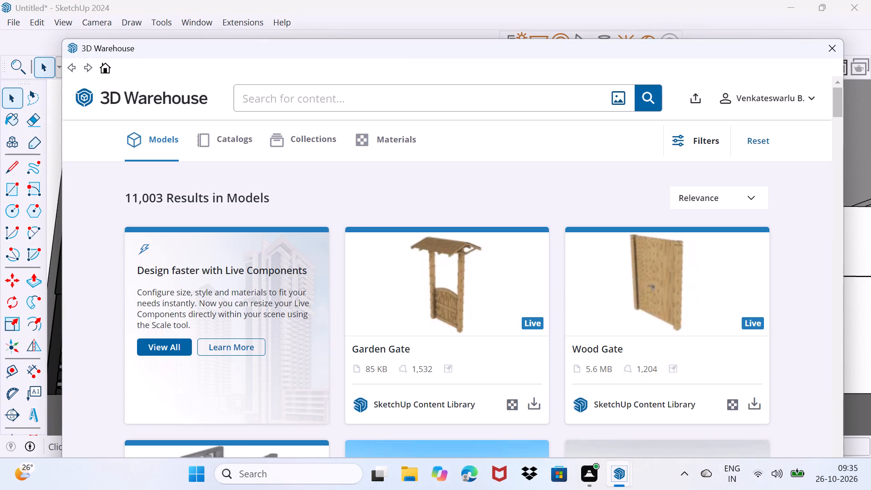
type("ra")
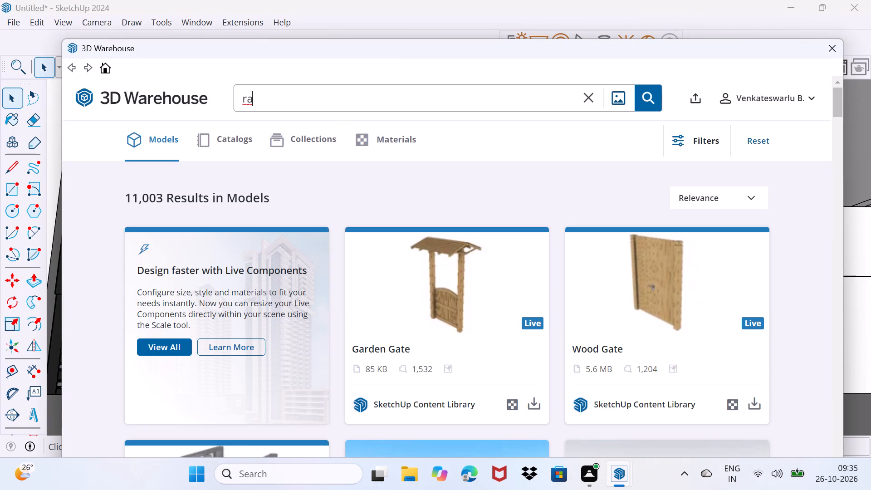
type("ili")
type("ng")
key("Return")
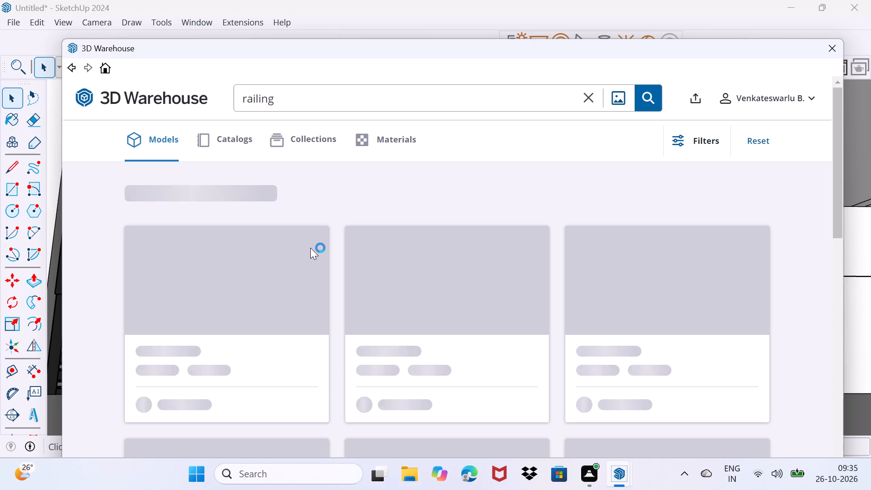
Look through the railing models for a design that suits the low front boundary wall.
scroll(312, 248, "down", 4)
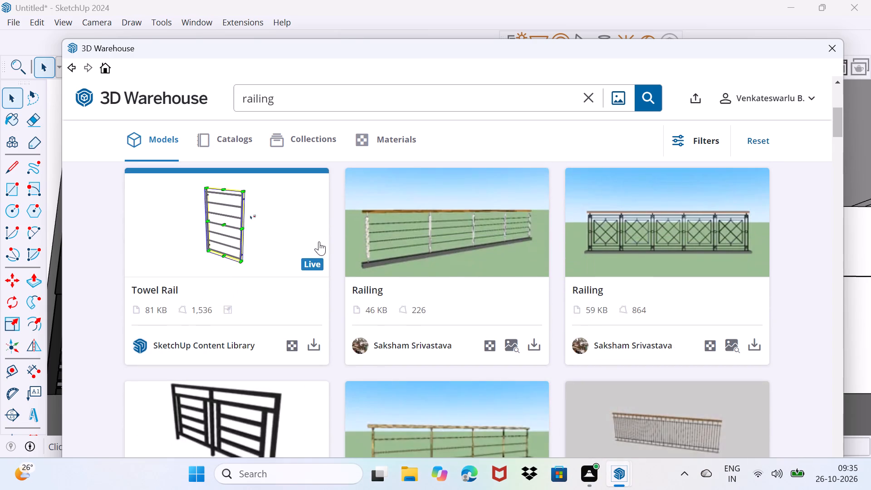
scroll(319, 241, "down", 8)
scroll(318, 245, "up", 2)
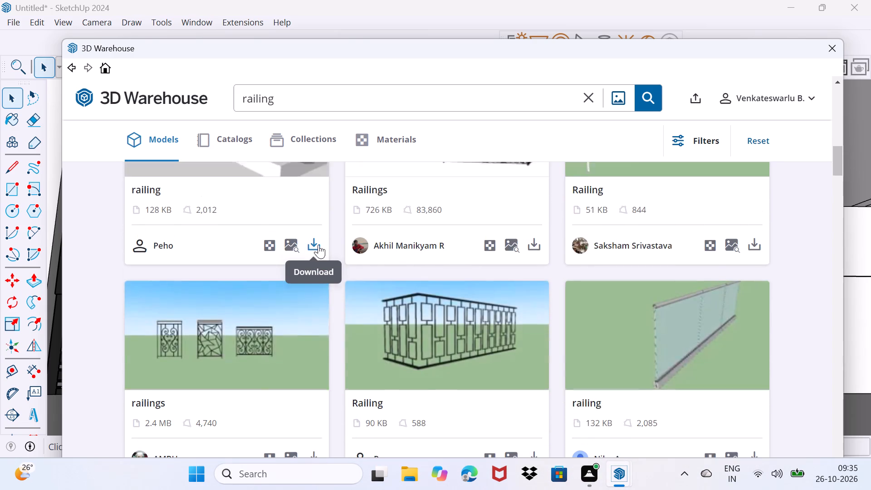
scroll(318, 245, "up", 2)
scroll(318, 245, "down", 9)
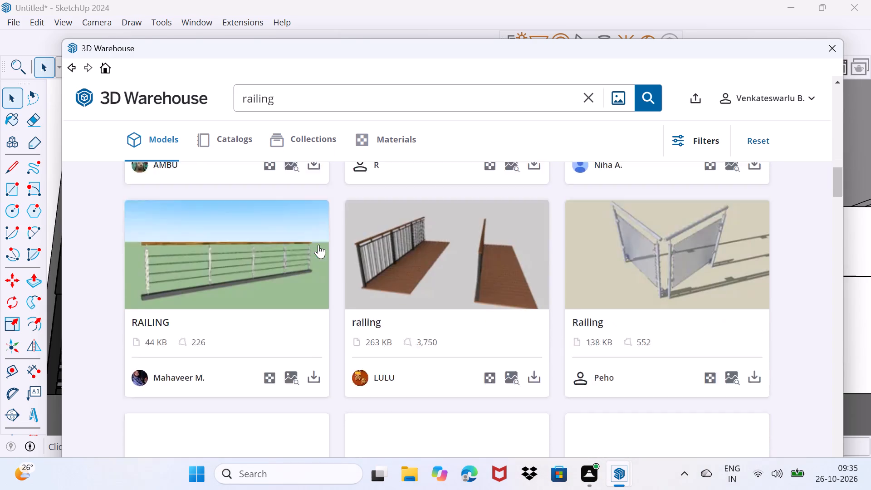
scroll(318, 245, "down", 8)
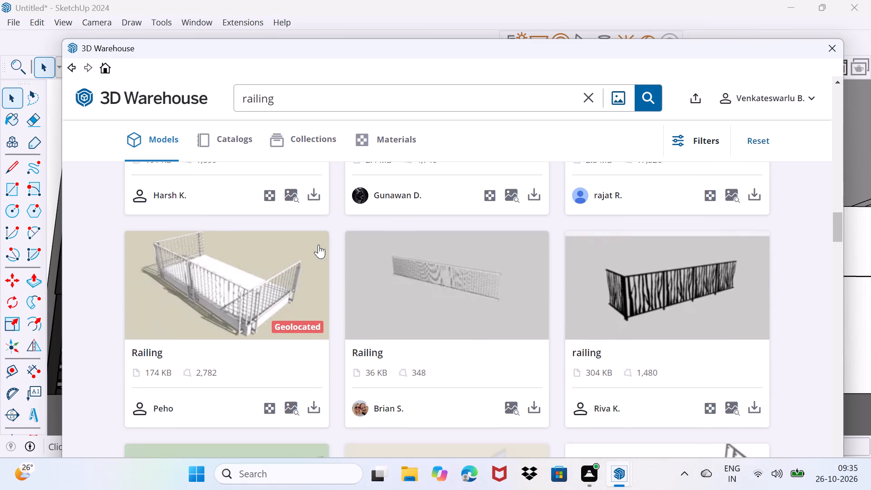
scroll(318, 245, "down", 12)
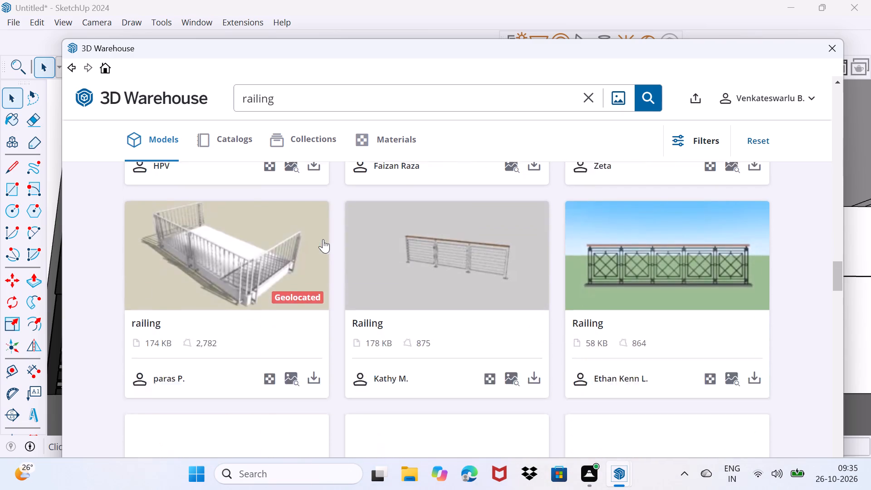
scroll(323, 239, "down", 10)
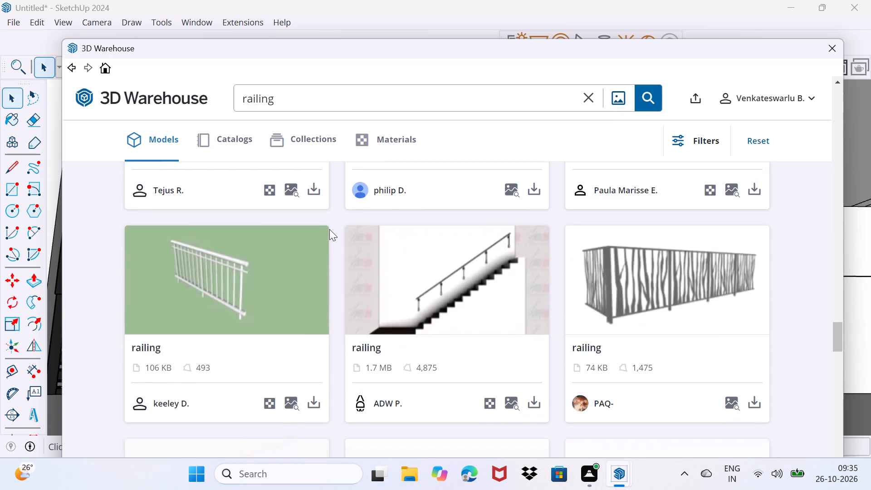
scroll(329, 229, "down", 4)
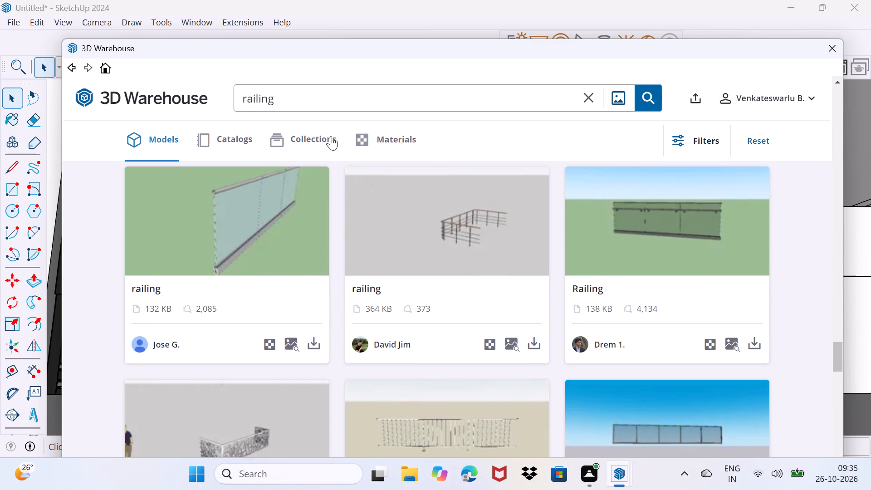
From the railing collections, open the RAILING collection of 12 models and load its black horizontal-bar "railings" model (198 KB).
left_click(331, 136)
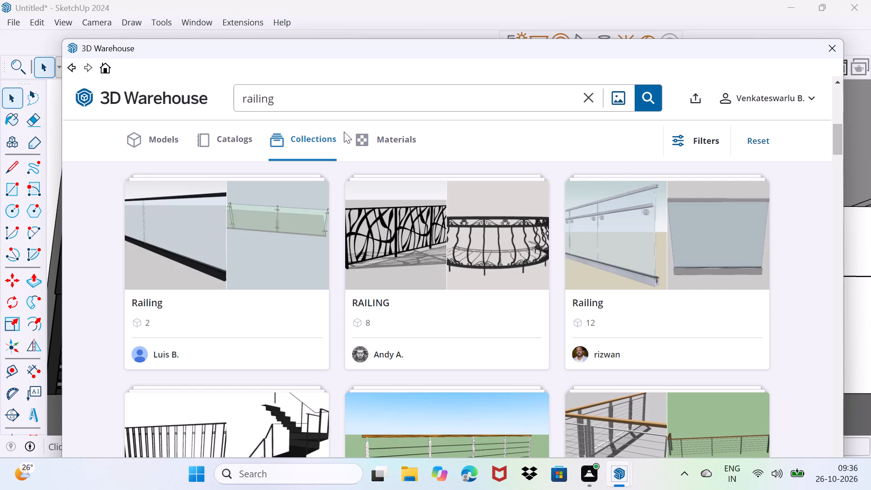
scroll(353, 136, "down", 4)
scroll(401, 291, "down", 4)
scroll(404, 309, "up", 3)
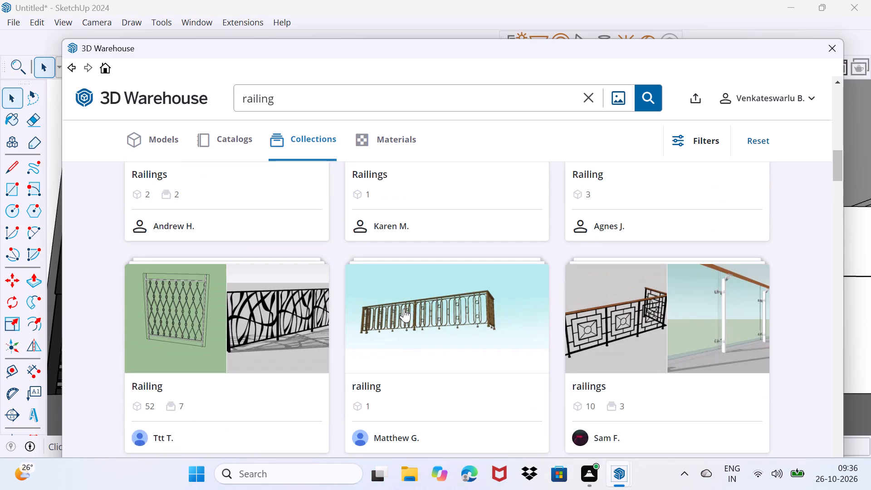
scroll(404, 309, "down", 5)
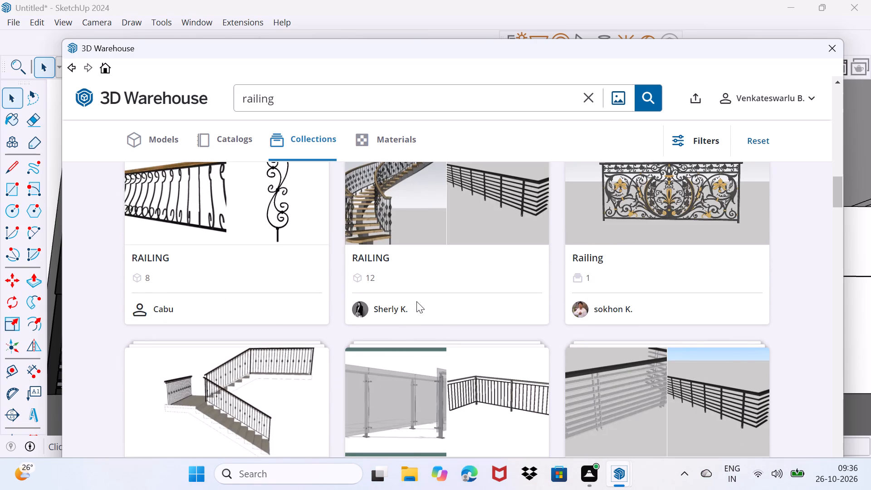
left_click(469, 210)
scroll(469, 210, "down", 4)
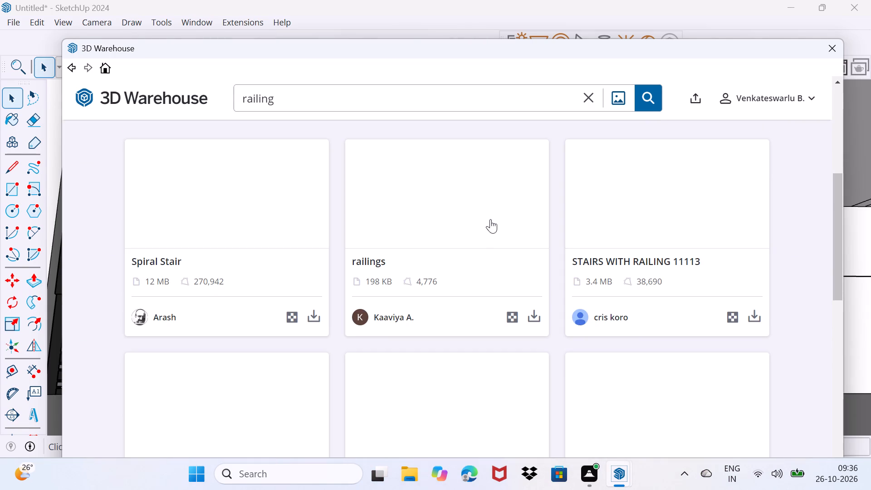
scroll(523, 218, "down", 1)
scroll(524, 220, "up", 2)
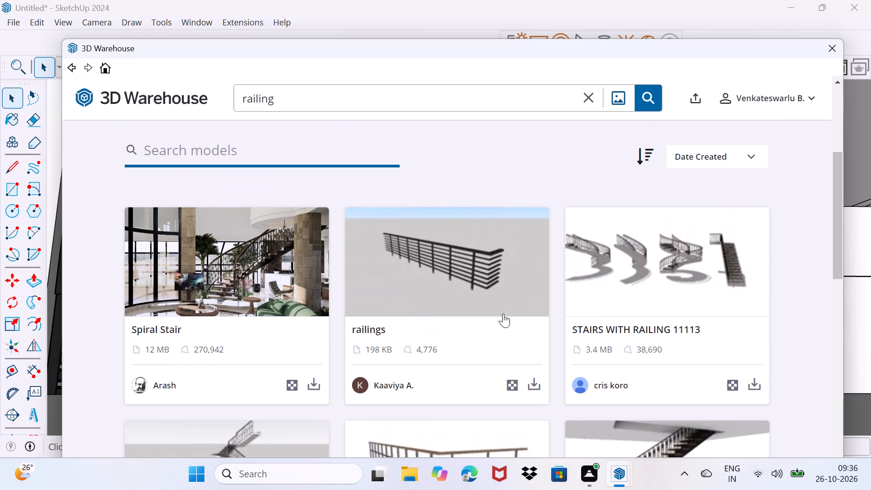
left_click(531, 384)
left_click(411, 279)
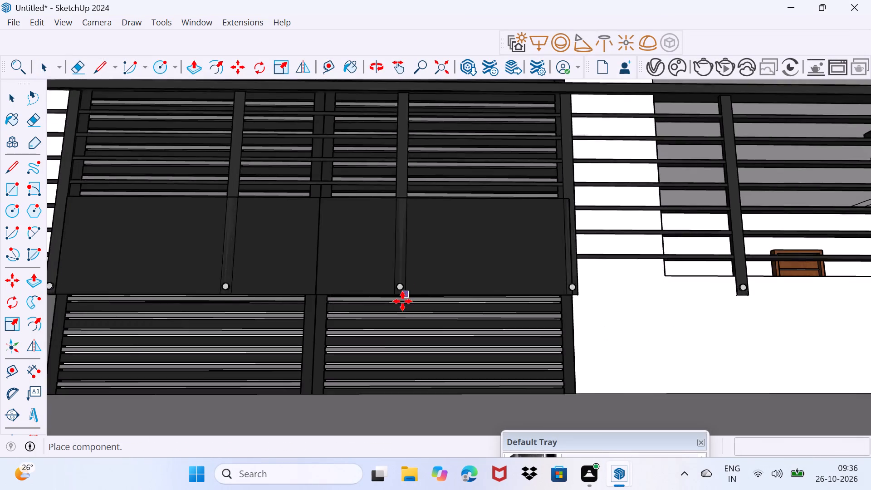
Place the railing component on top of the low front boundary wall, between the gate pillar and the corner pillar.
scroll(402, 299, "down", 7)
middle_click_drag(478, 251, 473, 312)
left_click(447, 71)
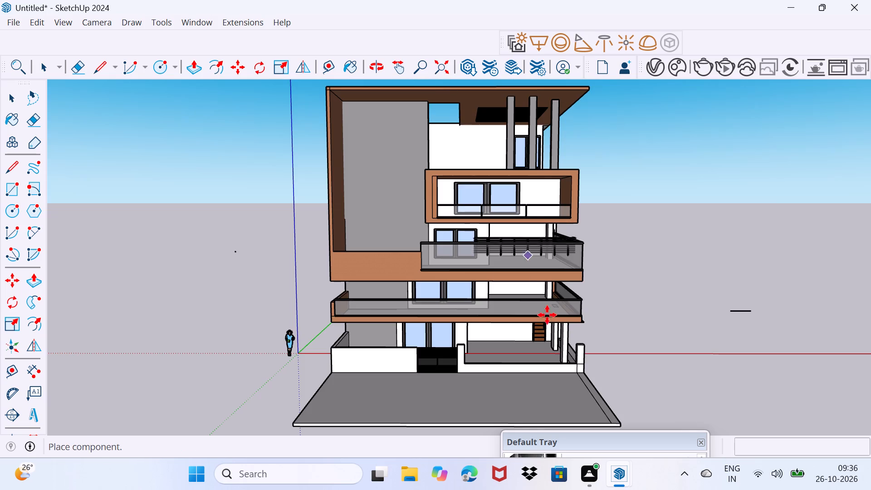
scroll(536, 362, "up", 10)
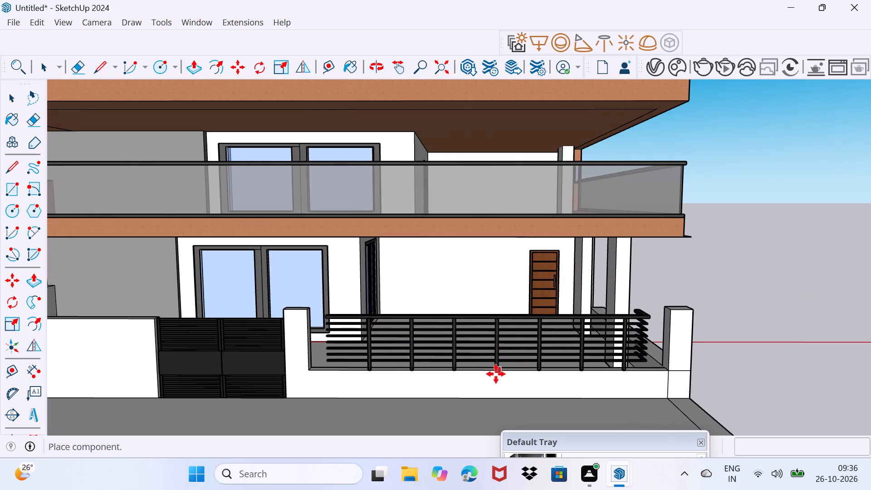
scroll(457, 378, "up", 4)
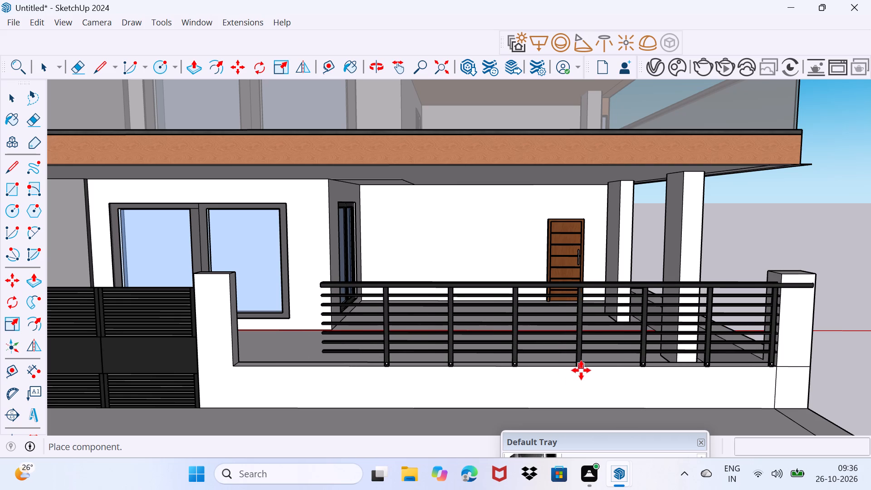
left_click(582, 370)
Scale the front railing lengthwise by about 1.26 to reach the gate pillar, then trim its end back into the pillar by about 0.98.
middle_click_drag(659, 364, 657, 364)
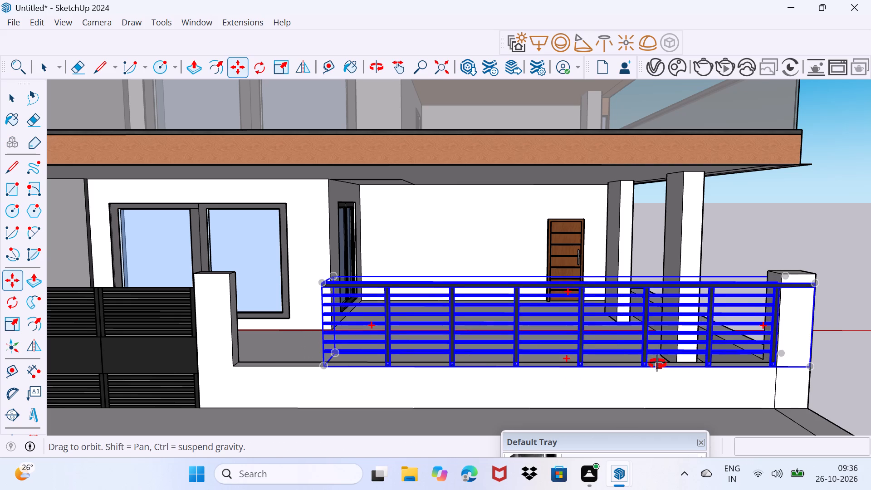
middle_click_drag(657, 364, 366, 343)
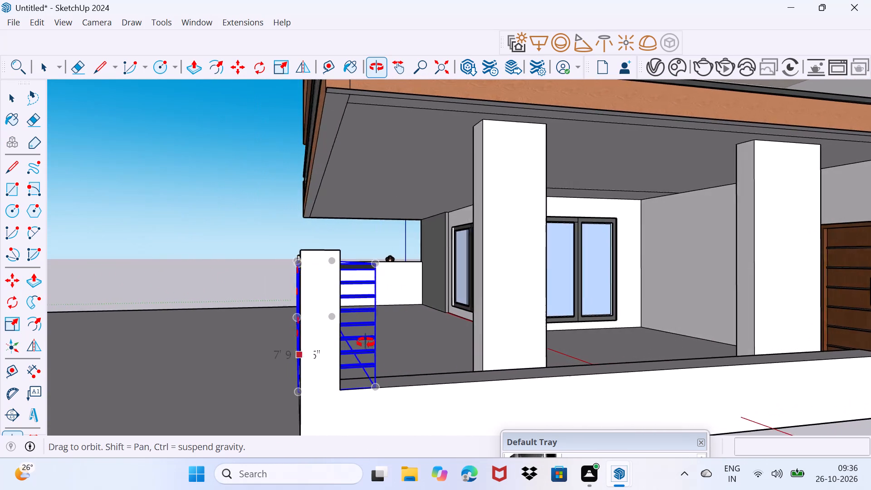
middle_click_drag(366, 343, 677, 332)
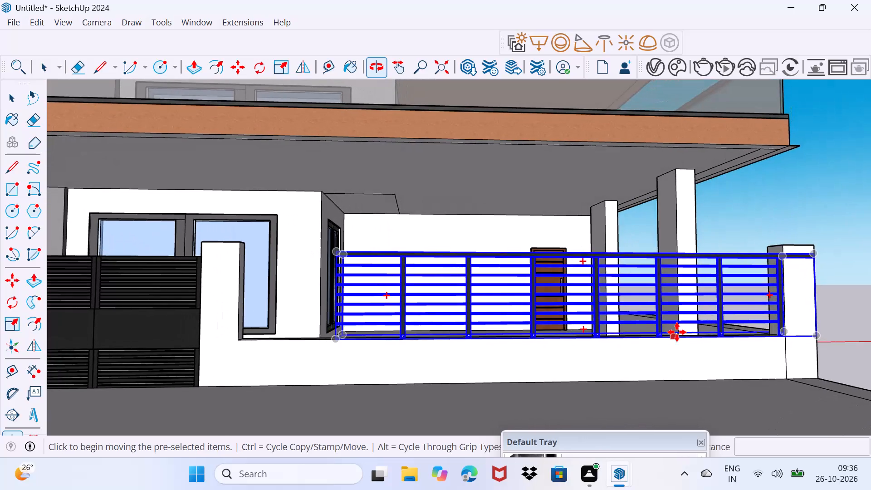
key("s")
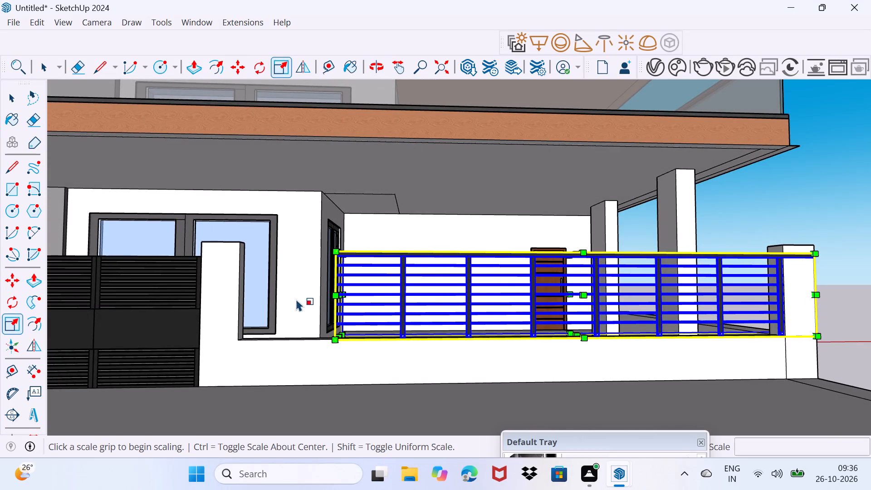
scroll(298, 298, "up", 3)
middle_click_drag(326, 320, 463, 345)
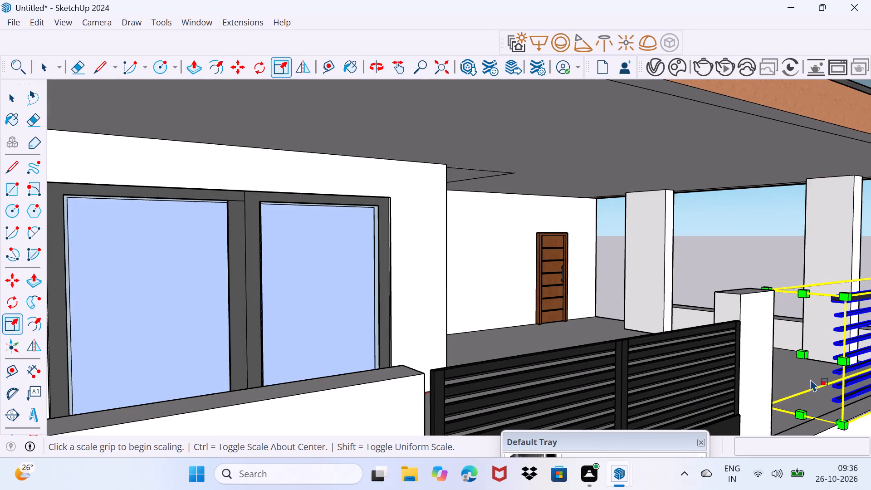
left_click_drag(802, 352, 749, 363)
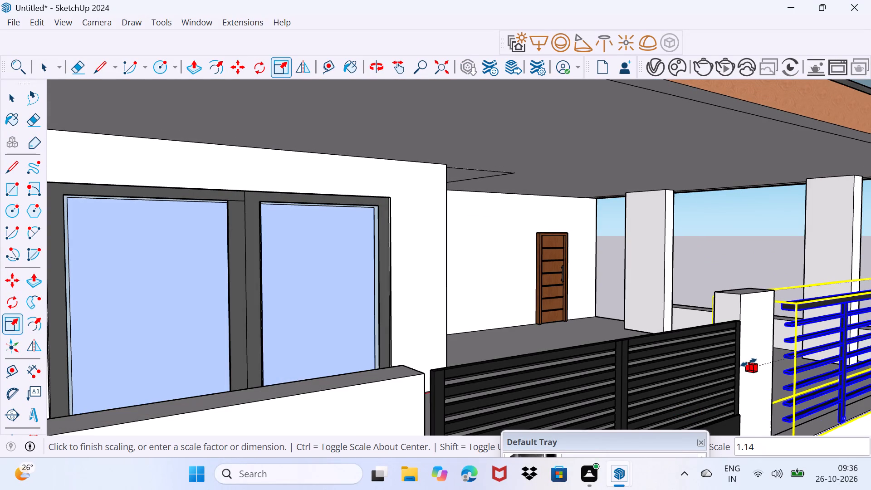
left_click_drag(749, 363, 743, 365)
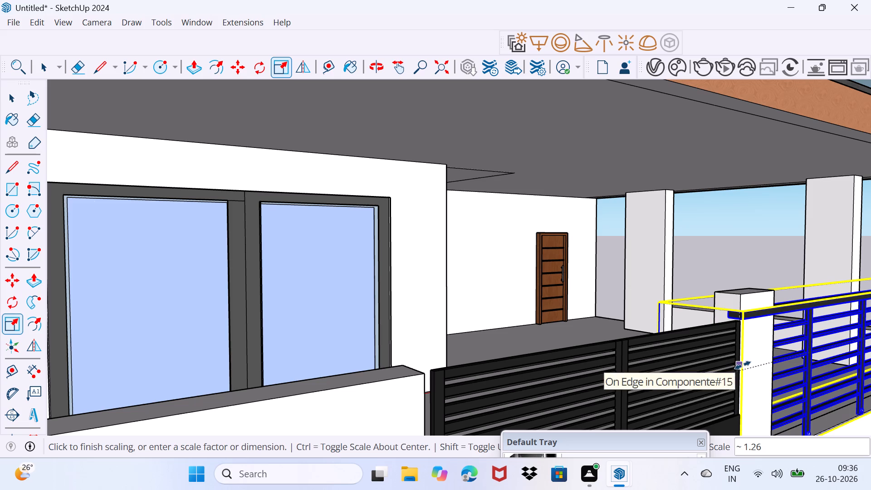
left_click_drag(743, 365, 743, 365)
scroll(743, 364, "up", 3)
left_click_drag(744, 399, 750, 395)
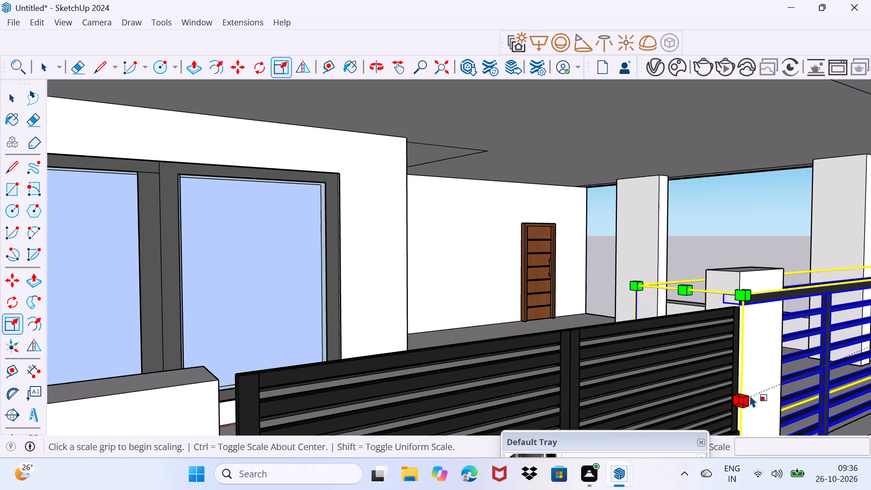
left_click_drag(750, 395, 753, 393)
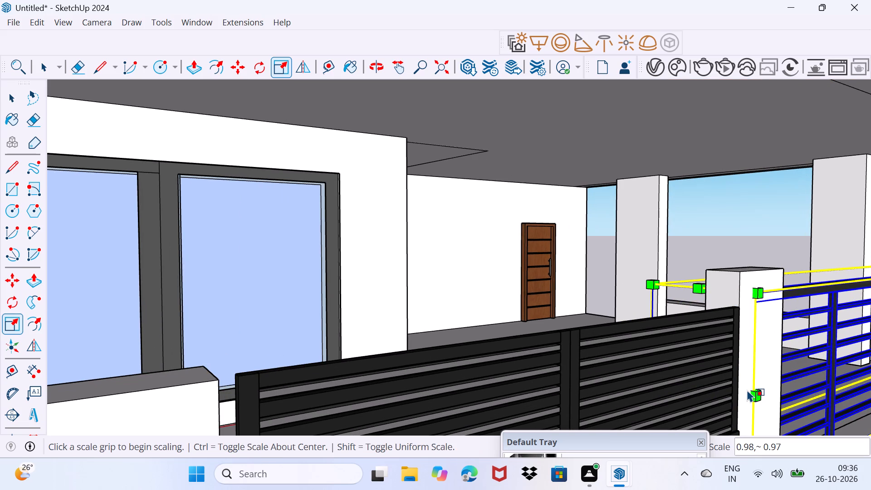
key("space")
left_click_drag(747, 390, 762, 364)
Stretch the railing's depth along the low side wall to that wall's far end, and extend its height down to the wall top.
scroll(760, 347, "down", 7)
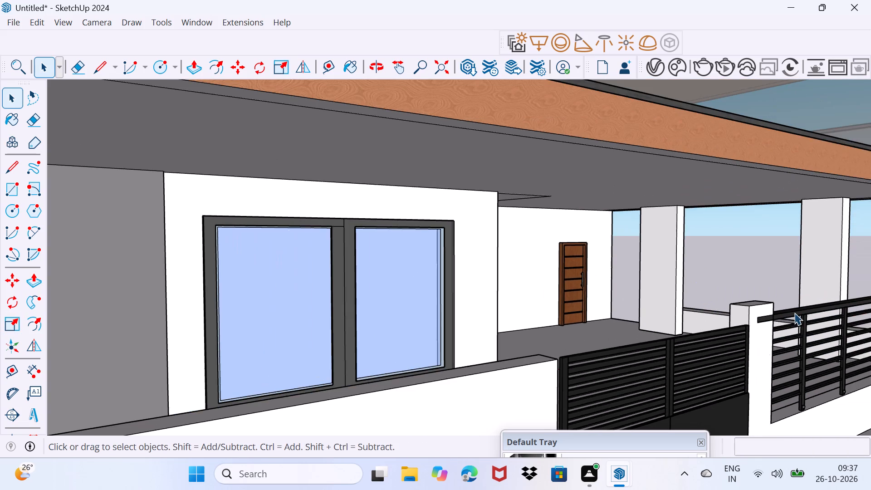
middle_click_drag(794, 313, 466, 287)
scroll(466, 287, "down", 5)
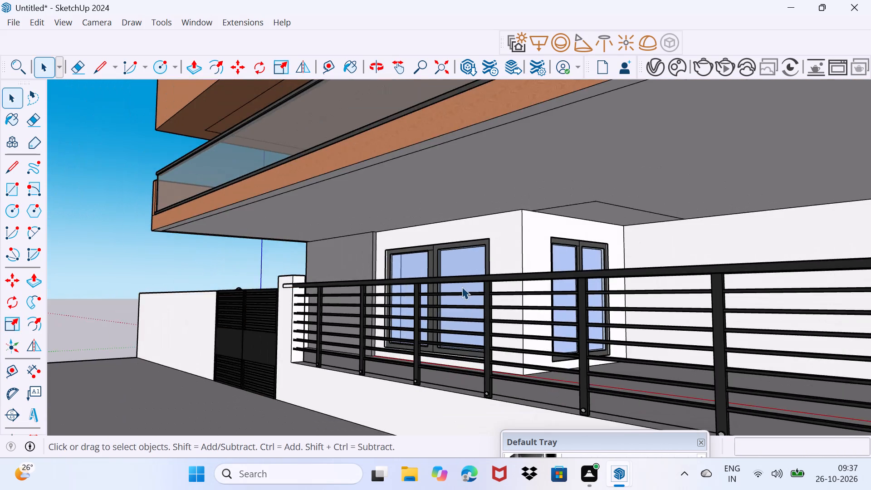
scroll(462, 287, "down", 5)
scroll(595, 304, "up", 3)
left_click(577, 297)
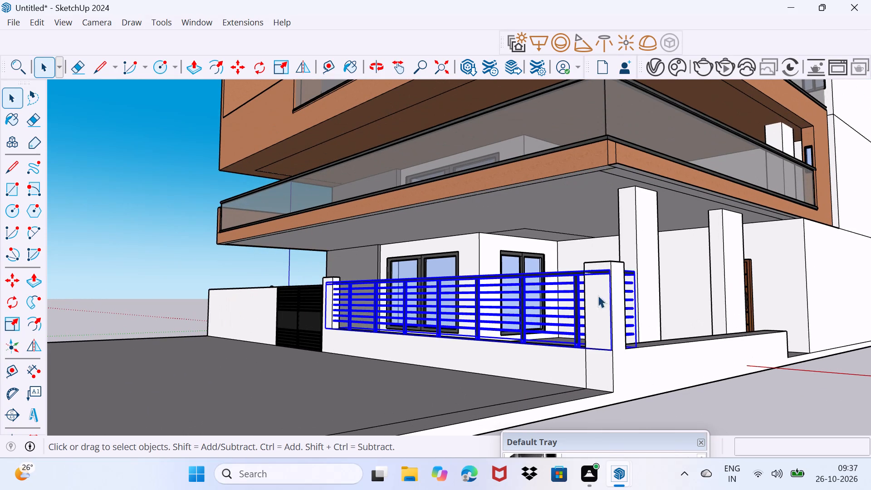
middle_click_drag(636, 294, 472, 317)
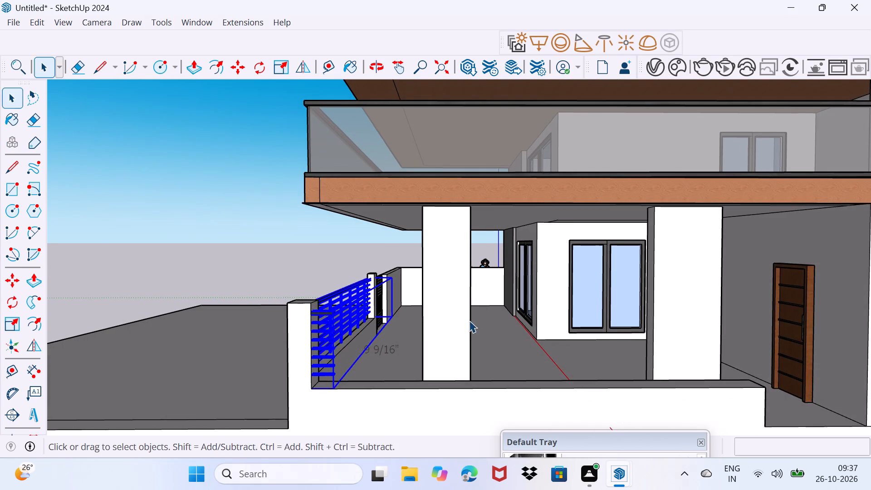
key("s")
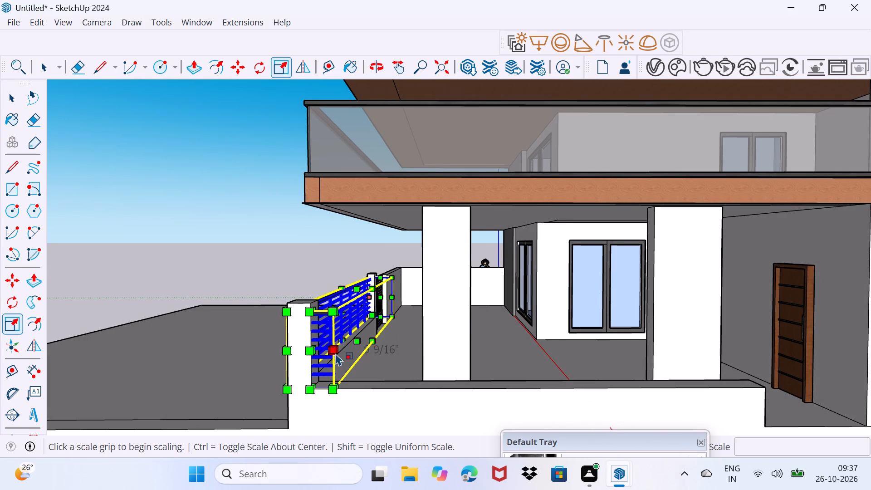
left_click_drag(314, 352, 328, 354)
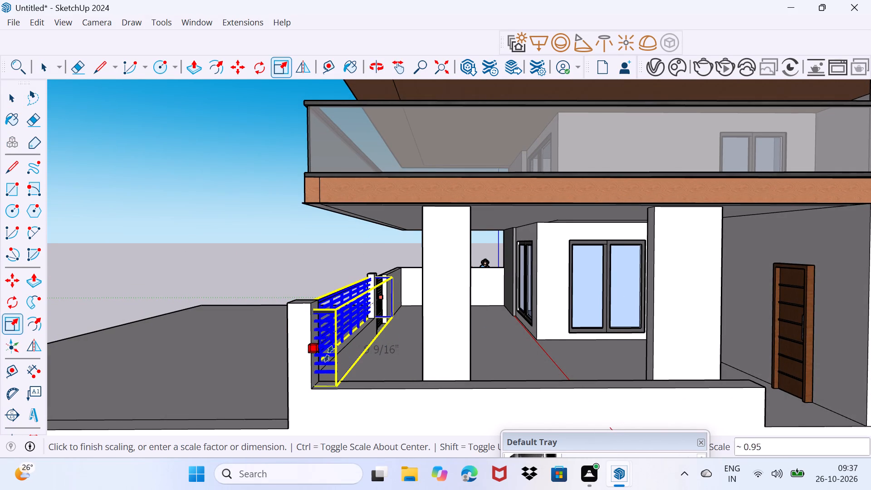
left_click_drag(328, 354, 328, 358)
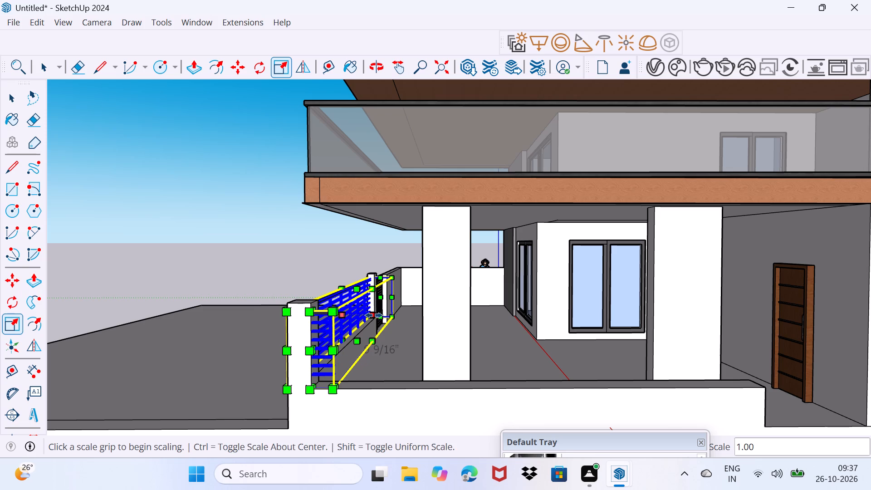
left_click_drag(374, 315, 431, 333)
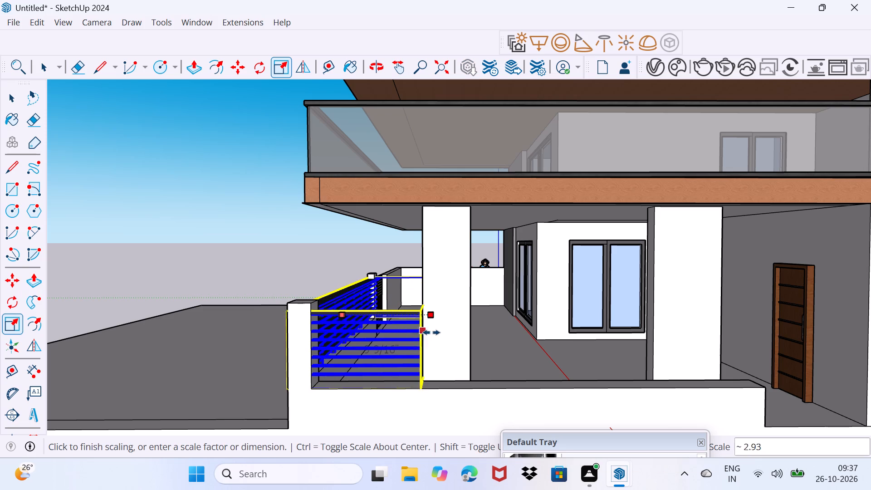
left_click_drag(431, 333, 398, 335)
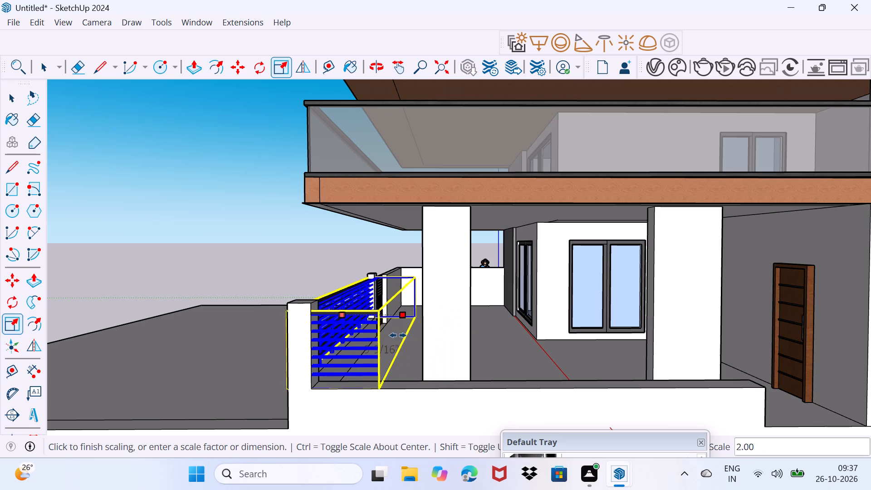
left_click_drag(398, 335, 550, 333)
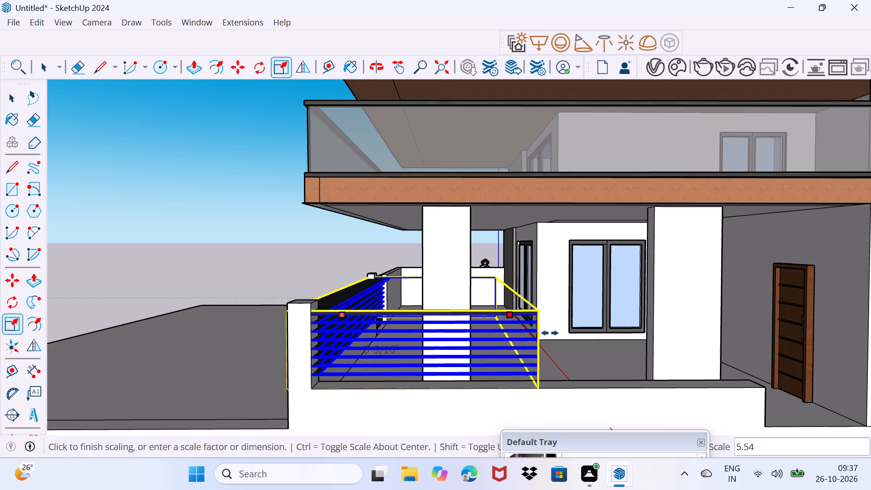
left_click_drag(550, 333, 650, 335)
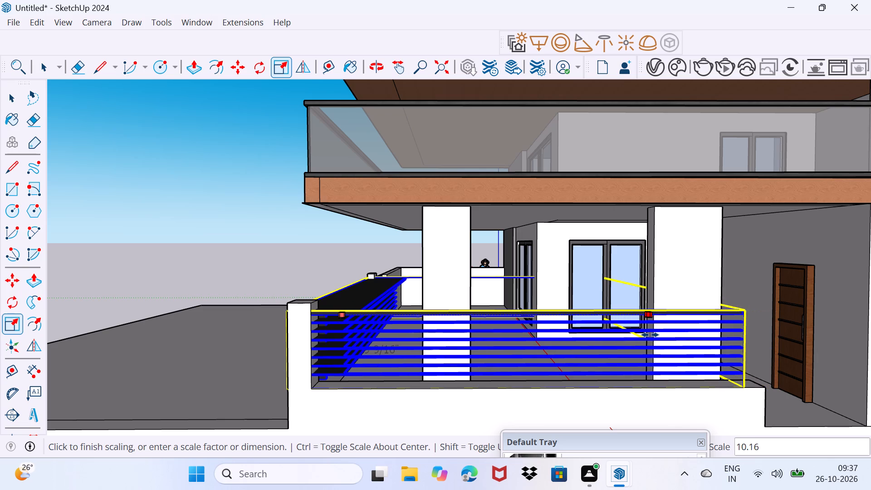
left_click_drag(650, 335, 665, 341)
left_click(665, 341)
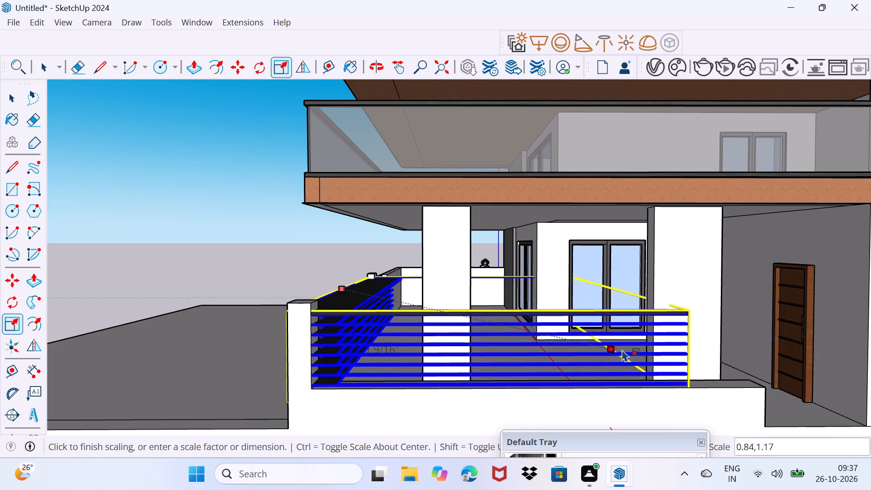
left_click(665, 349)
key("space")
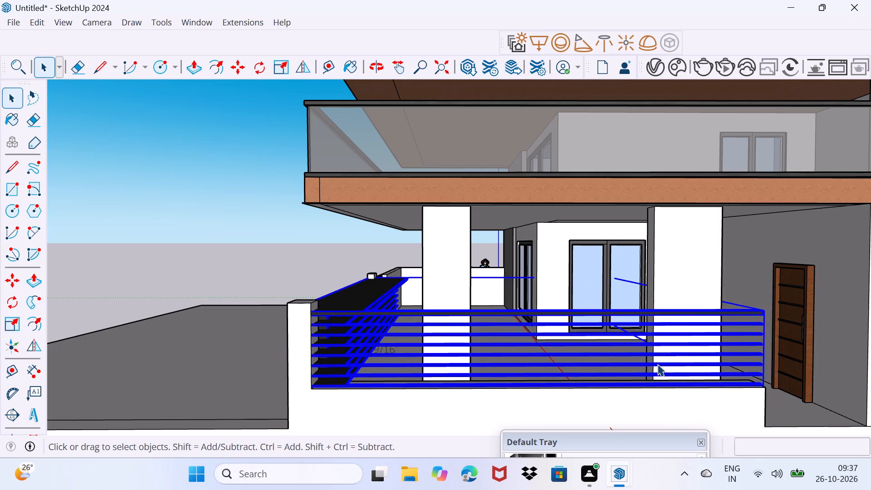
left_click_drag(620, 381, 642, 334)
Examine the stretched railing around the corner pillar and along the front and side walls from several angles.
middle_click_drag(233, 381, 219, 399)
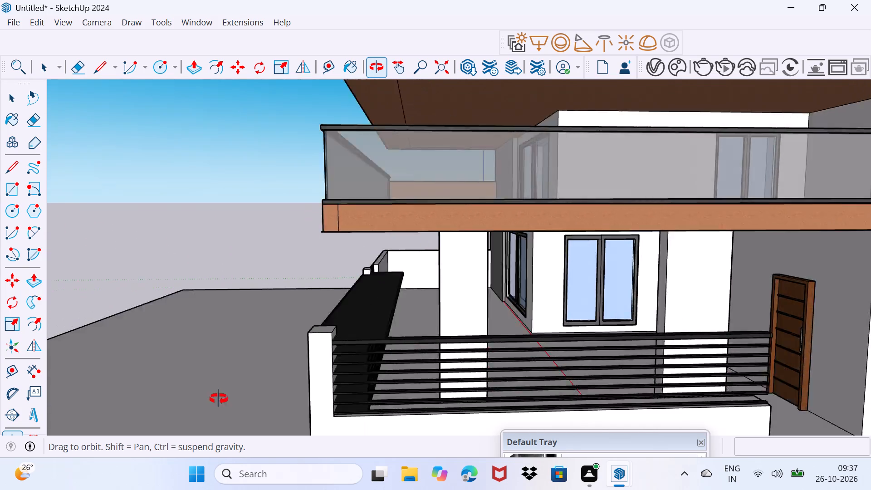
middle_click_drag(219, 399, 175, 404)
scroll(331, 349, "up", 9)
middle_click_drag(279, 334, 376, 339)
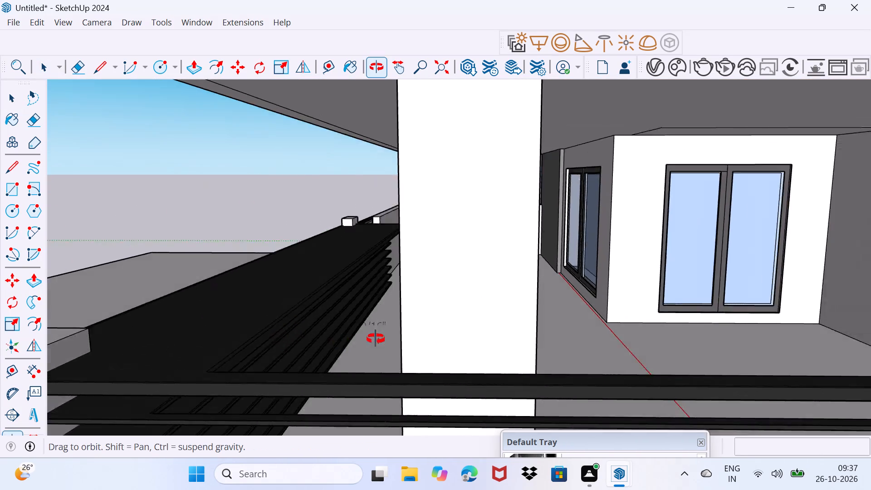
middle_click_drag(376, 339, 469, 306)
scroll(469, 306, "down", 3)
scroll(469, 306, "up", 1)
scroll(461, 308, "down", 8)
middle_click_drag(266, 366, 269, 366)
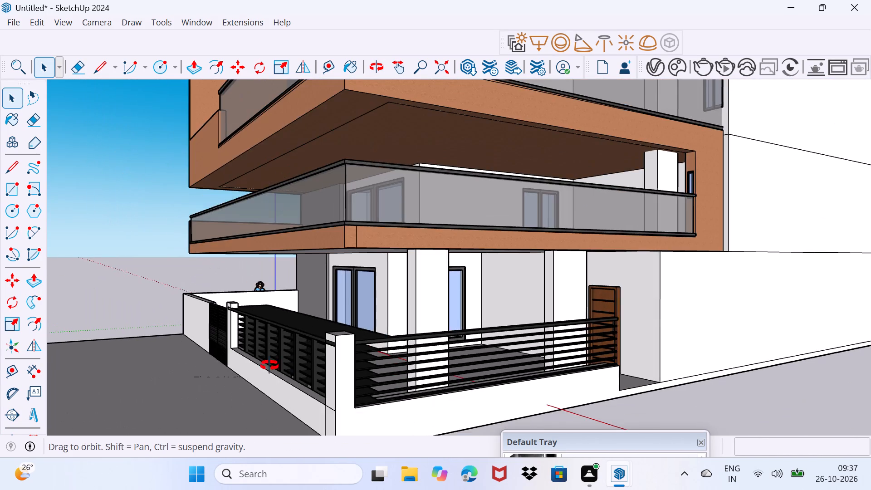
middle_click_drag(269, 366, 338, 322)
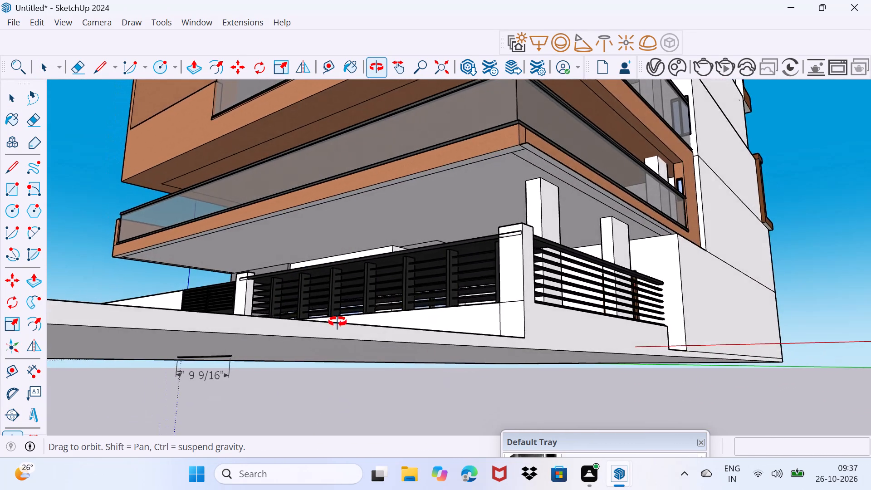
middle_click_drag(338, 322, 295, 404)
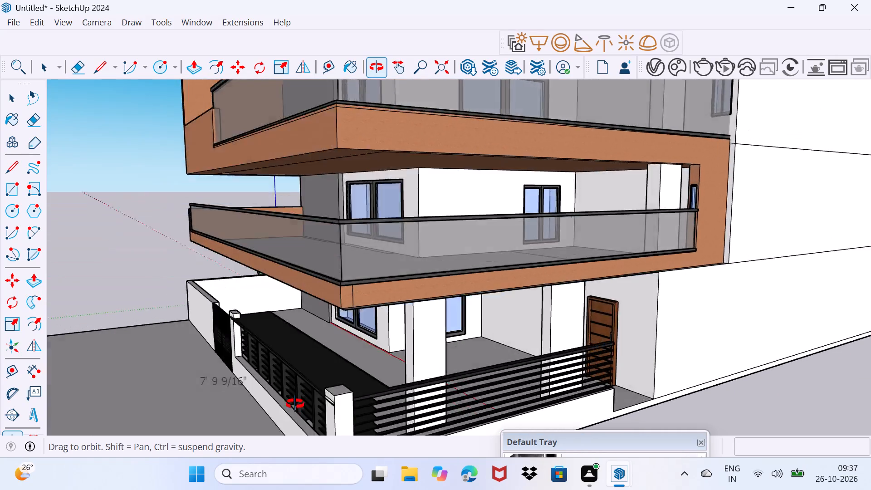
middle_click_drag(295, 404, 392, 345)
Scale the railing slightly inward from its gate-pillar end so that it stops within the pillar's face.
scroll(382, 362, "down", 1)
scroll(373, 343, "up", 1)
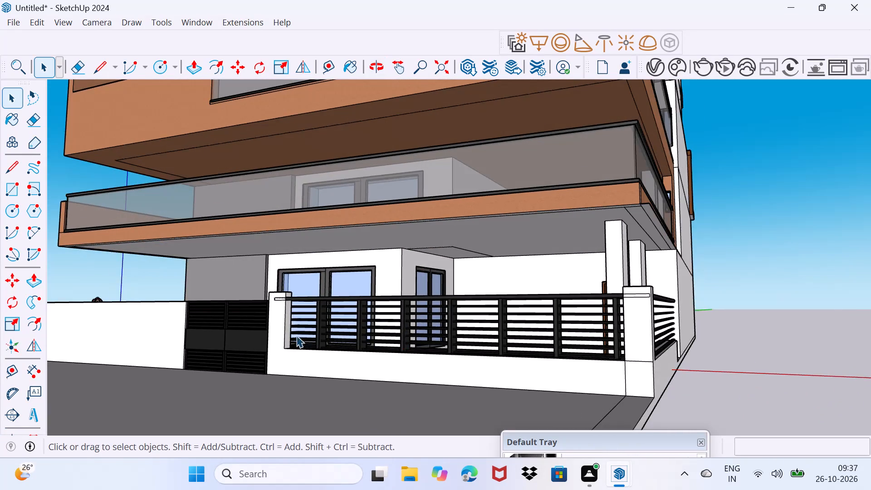
scroll(294, 333, "up", 3)
left_click(299, 309)
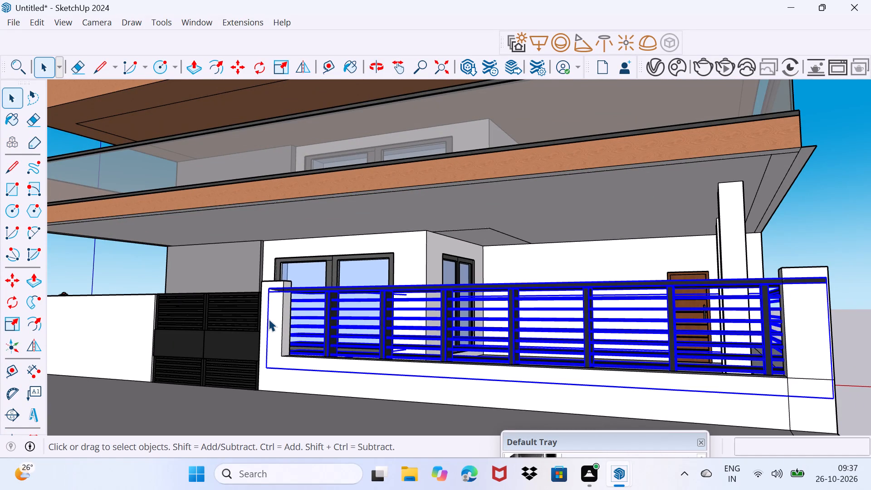
key("s")
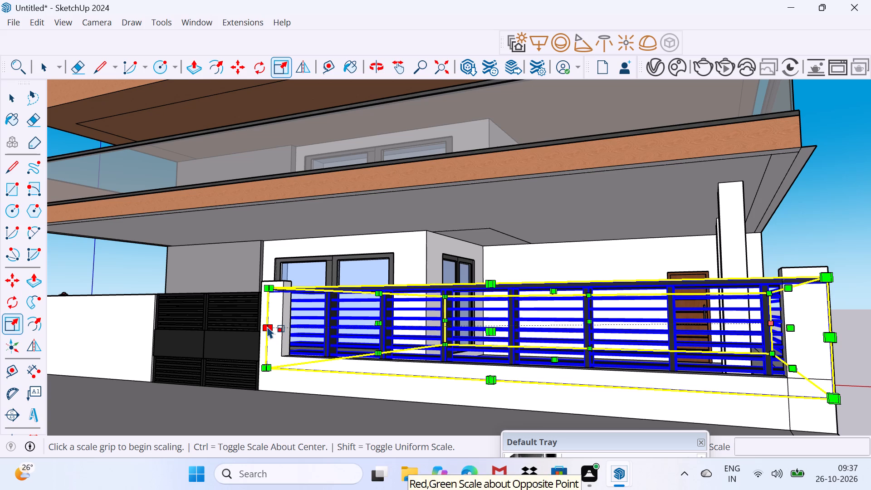
left_click_drag(267, 326, 279, 329)
key("space")
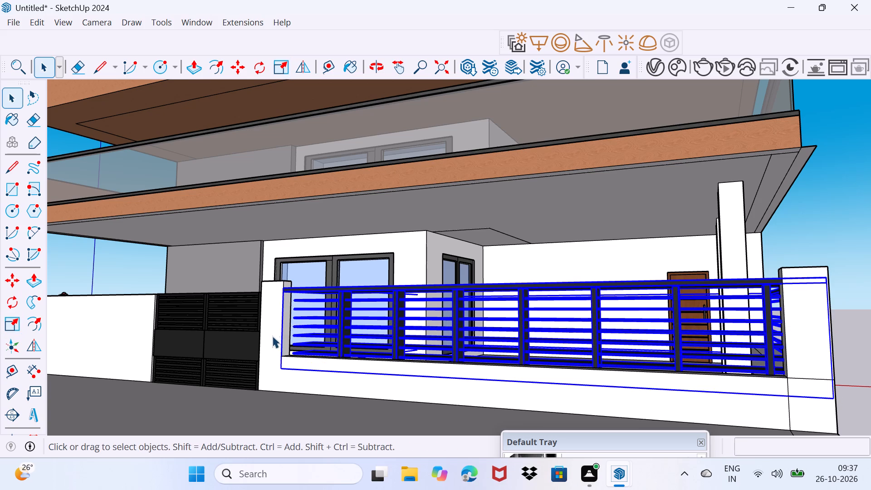
left_click_drag(273, 349, 277, 316)
Search 3D Warehouse for "gate" to find a model for the opening beside the side-wall railing.
scroll(279, 322, "down", 3)
middle_click_drag(459, 347, 213, 339)
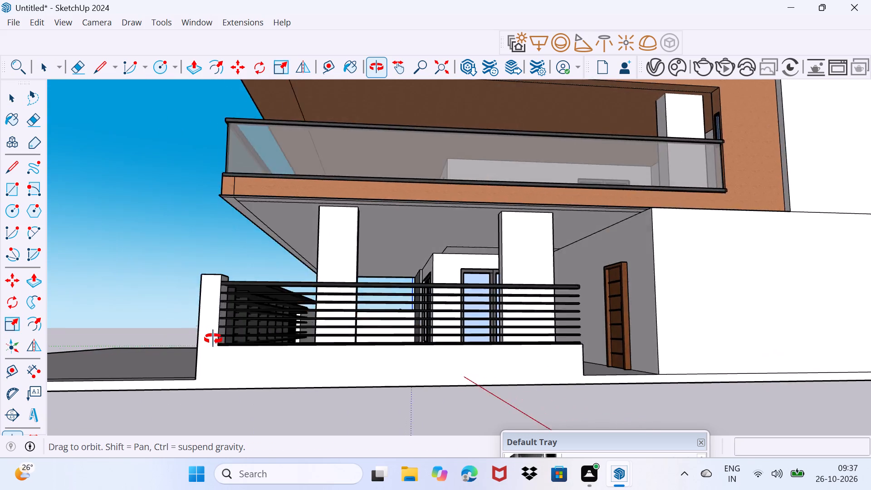
middle_click_drag(213, 339, 202, 356)
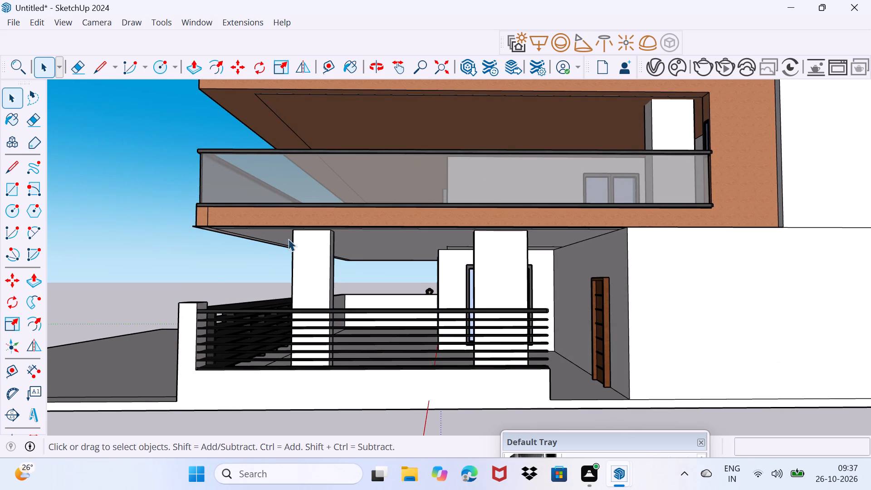
left_click(198, 23)
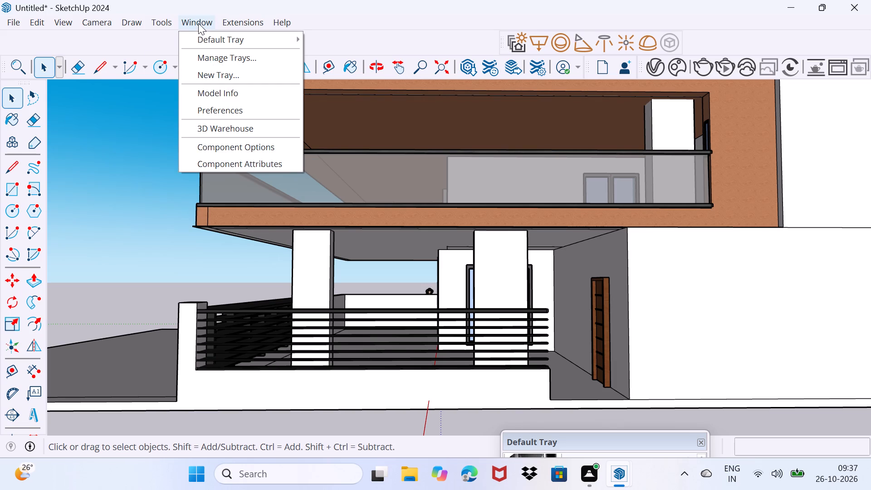
left_click(216, 128)
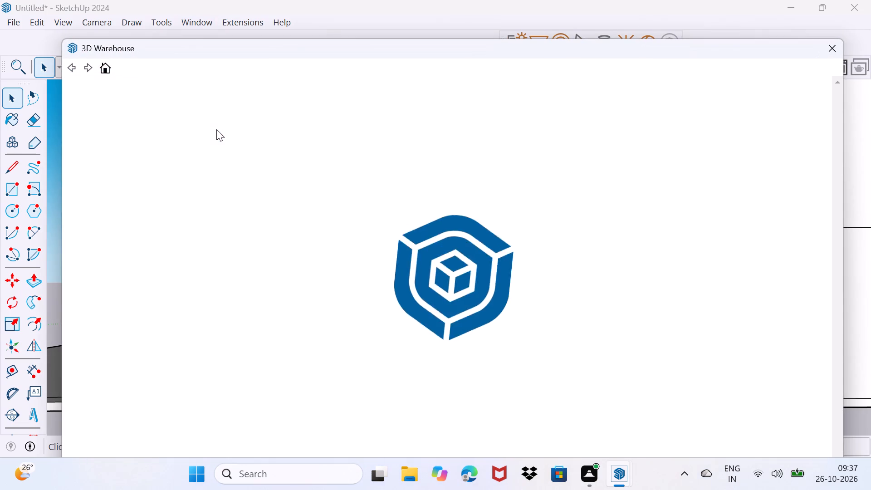
scroll(249, 161, "down", 1)
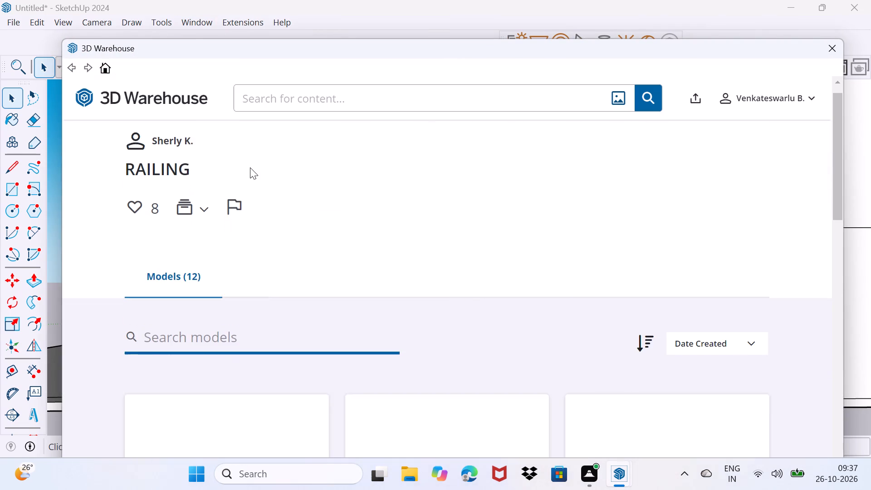
scroll(250, 167, "down", 5)
left_click(347, 103)
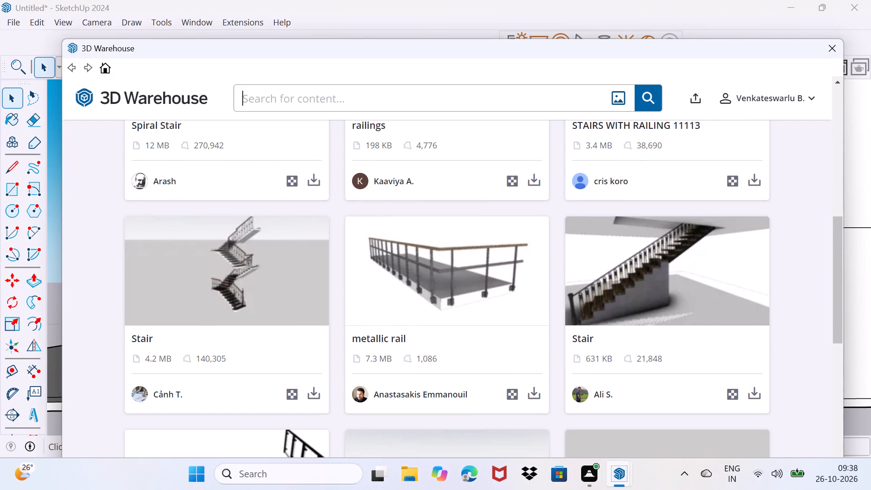
type("gate")
key("Return")
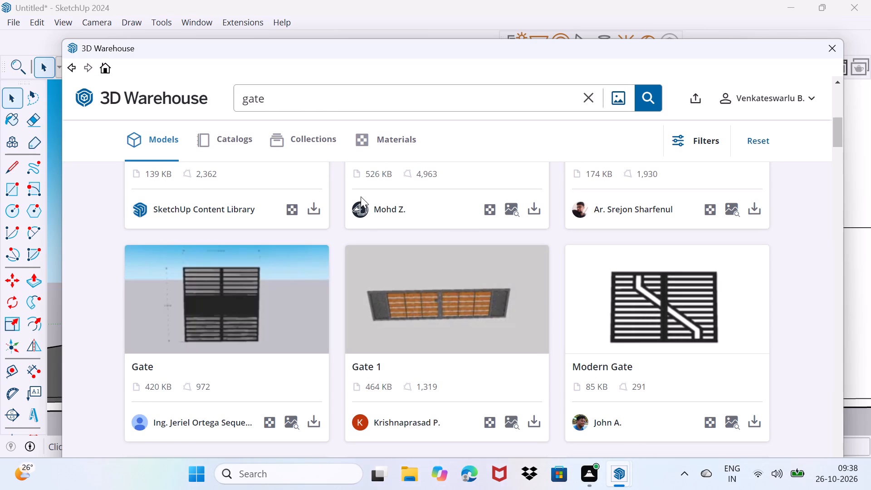
Browse the gate search results for a modern slatted design that suits the existing railing.
scroll(370, 275, "down", 11)
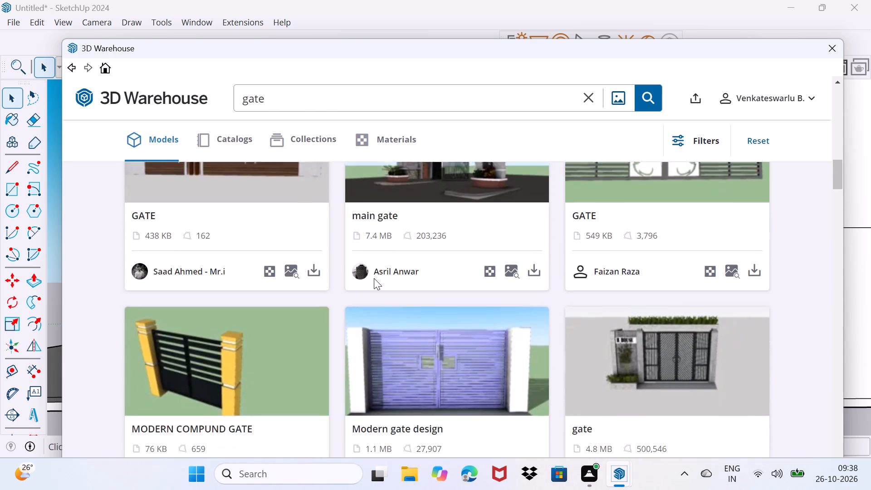
scroll(374, 278, "down", 15)
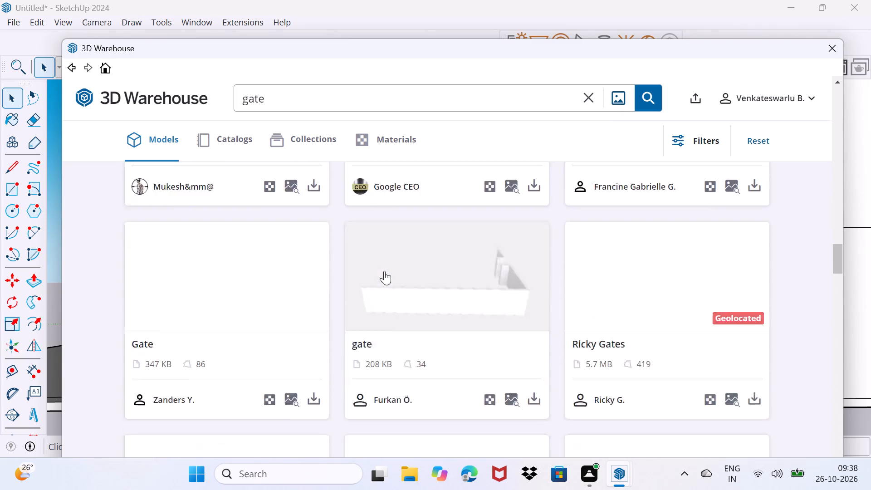
scroll(384, 274, "down", 12)
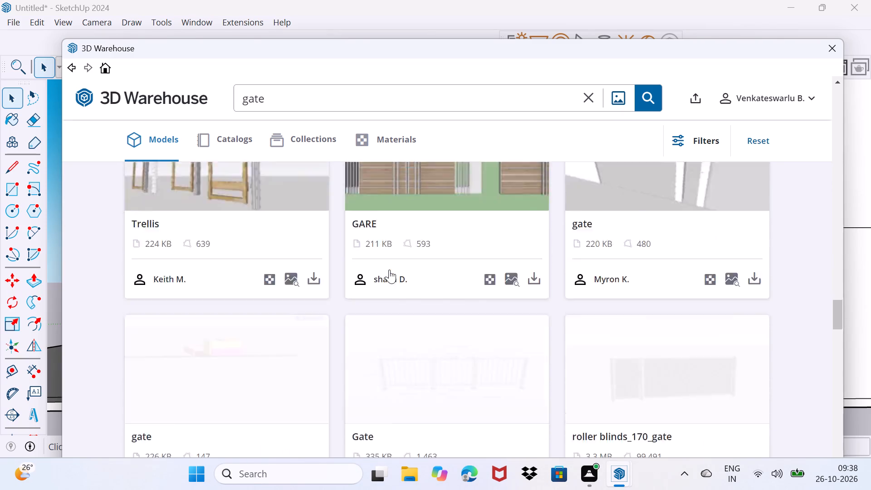
scroll(389, 269, "down", 8)
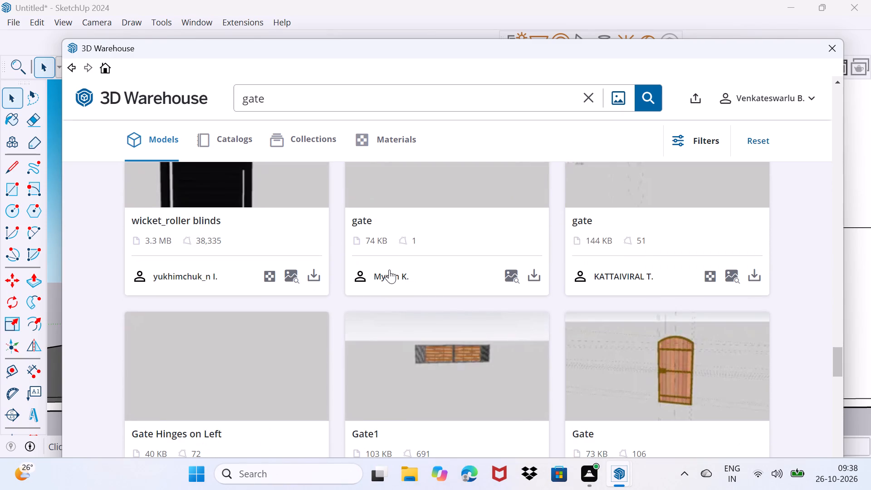
scroll(389, 269, "down", 11)
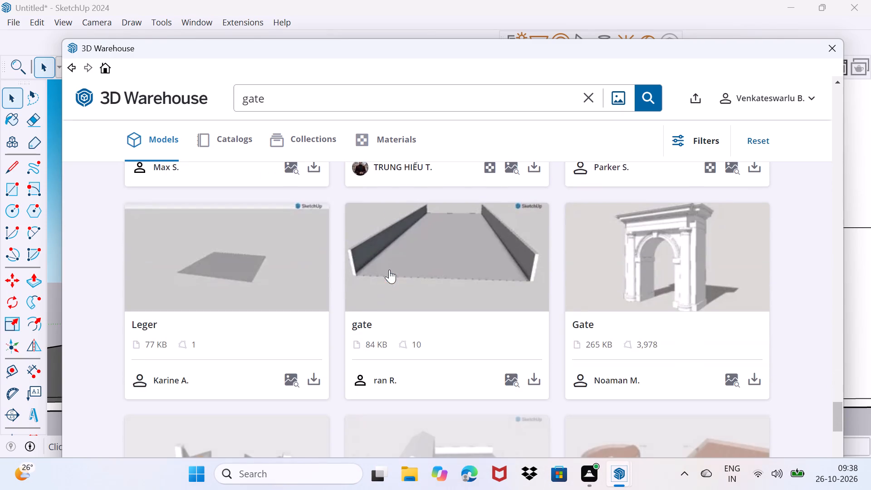
scroll(389, 269, "down", 13)
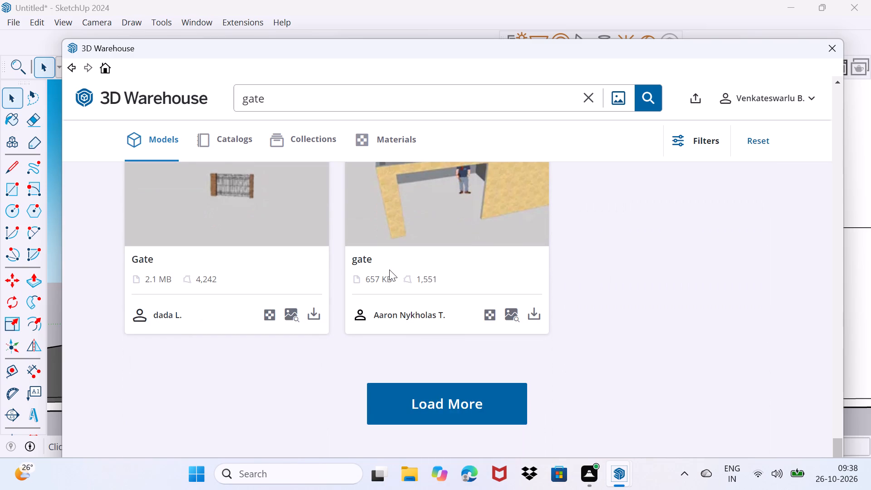
scroll(294, 188, "up", 4)
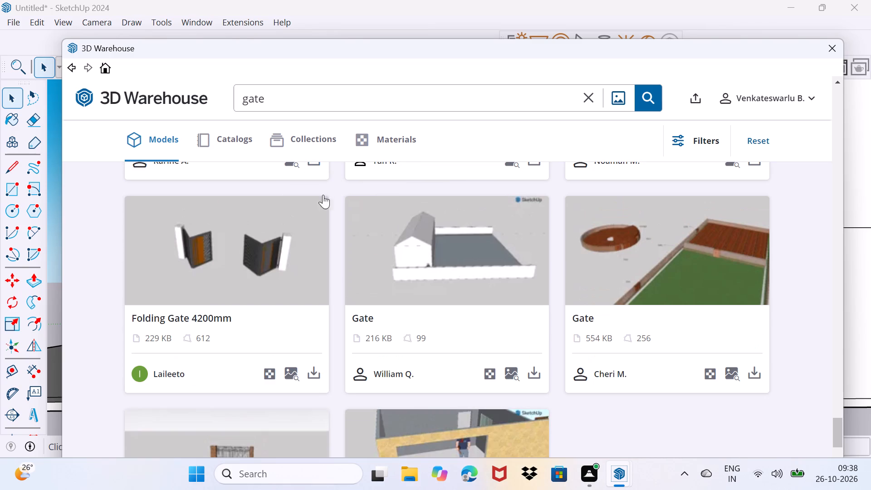
scroll(373, 303, "up", 19)
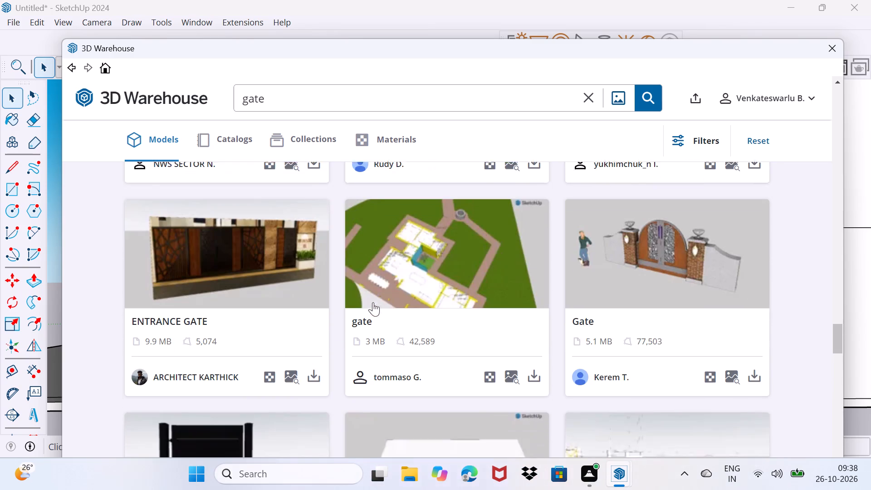
scroll(373, 300, "up", 12)
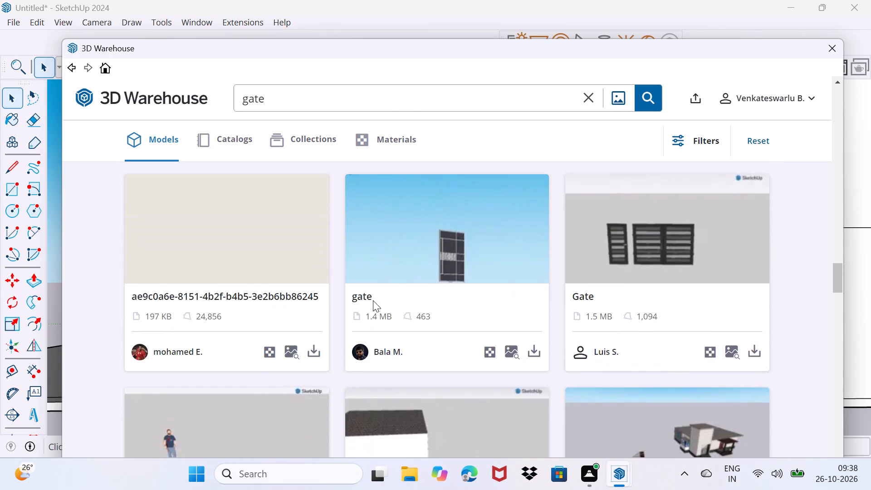
scroll(373, 300, "up", 5)
scroll(373, 300, "down", 6)
scroll(376, 298, "up", 5)
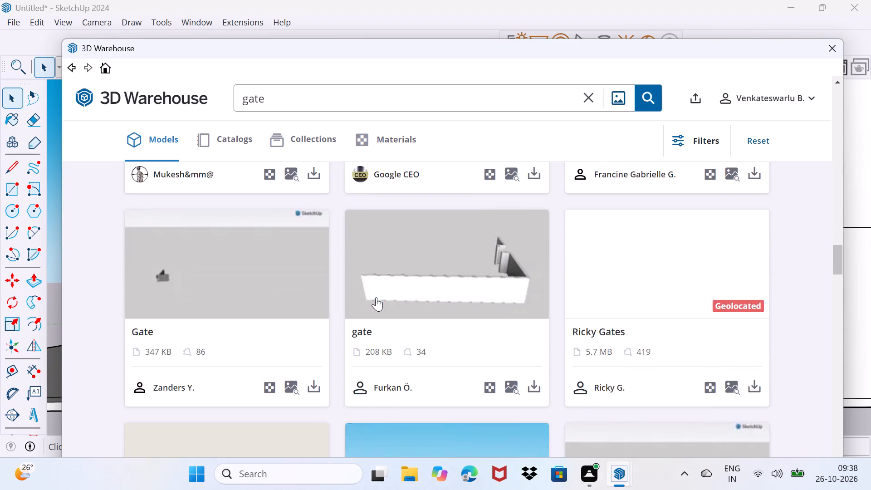
scroll(376, 297, "up", 16)
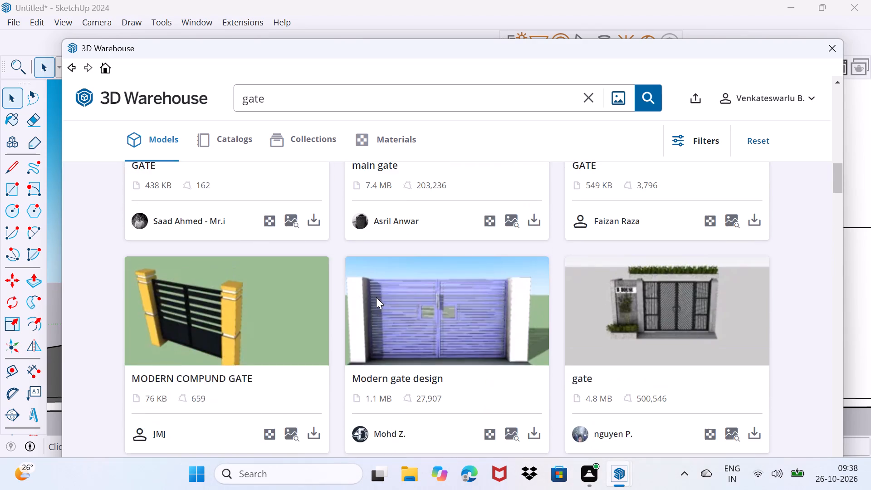
scroll(376, 297, "up", 11)
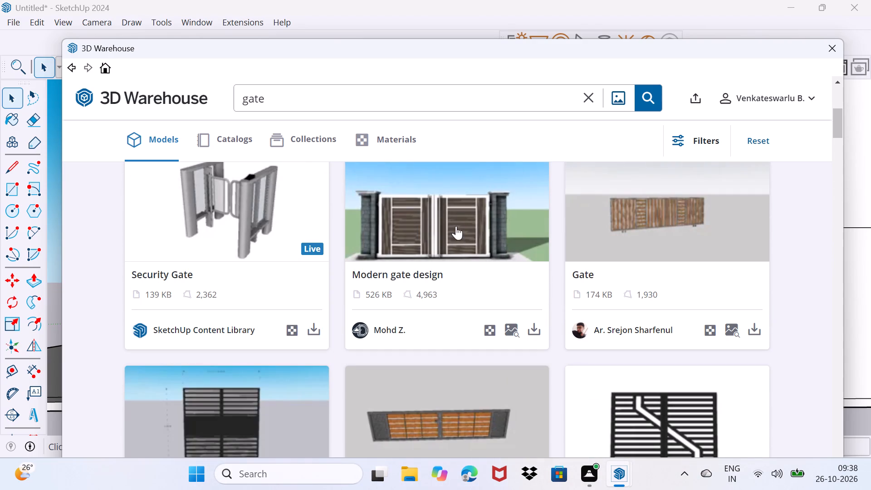
scroll(459, 216, "up", 3)
scroll(464, 282, "down", 5)
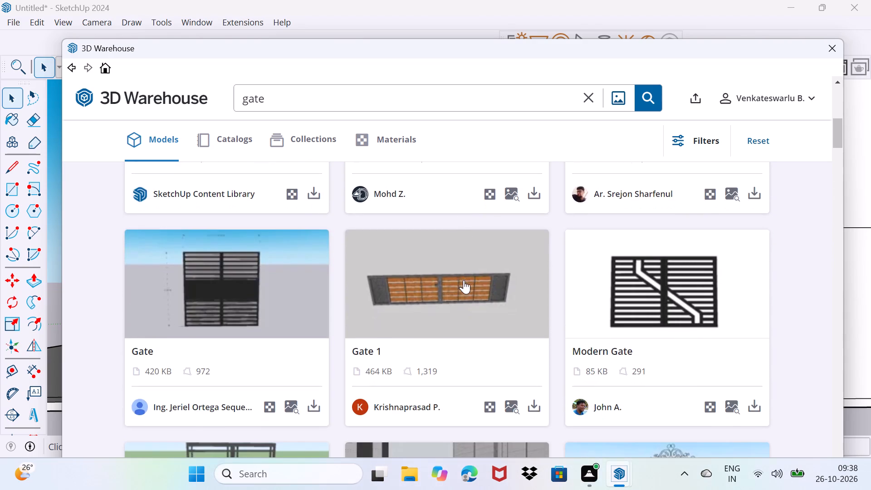
scroll(466, 274, "down", 2)
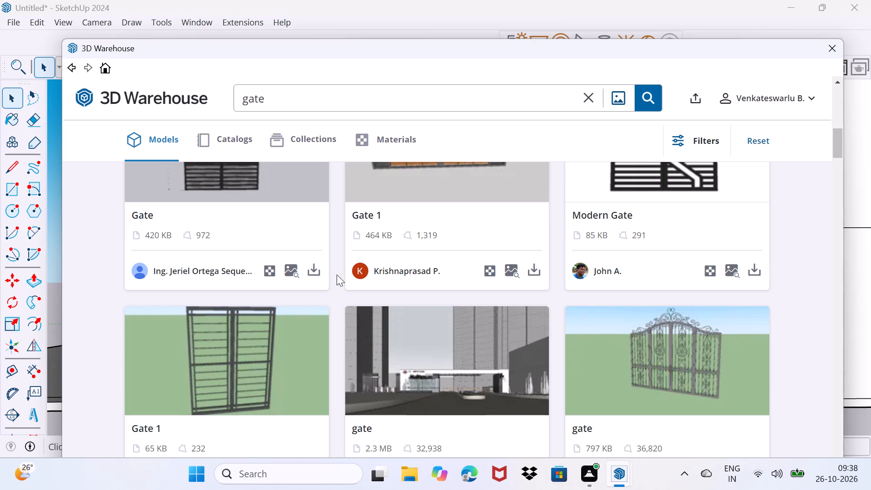
Load the slatted Modern Gate with the diagonal band directly into the model and place it near the open end of the side railing.
left_click(631, 196)
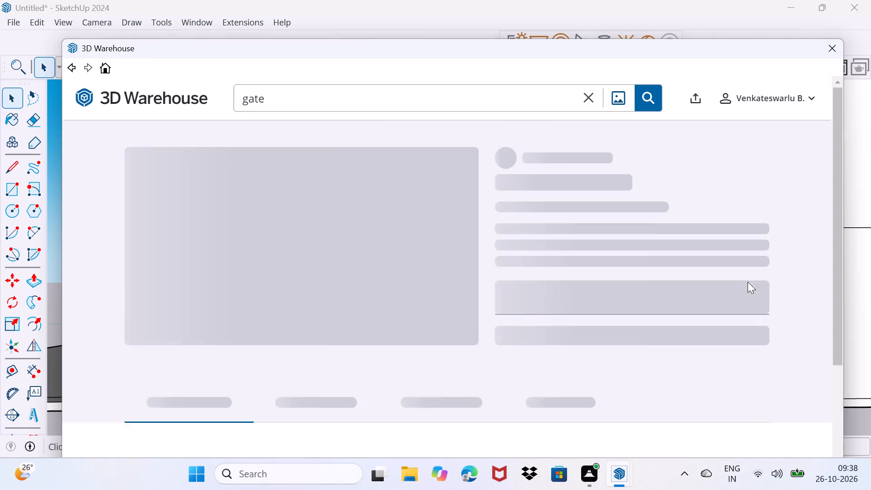
scroll(506, 301, "down", 3)
left_click(662, 260)
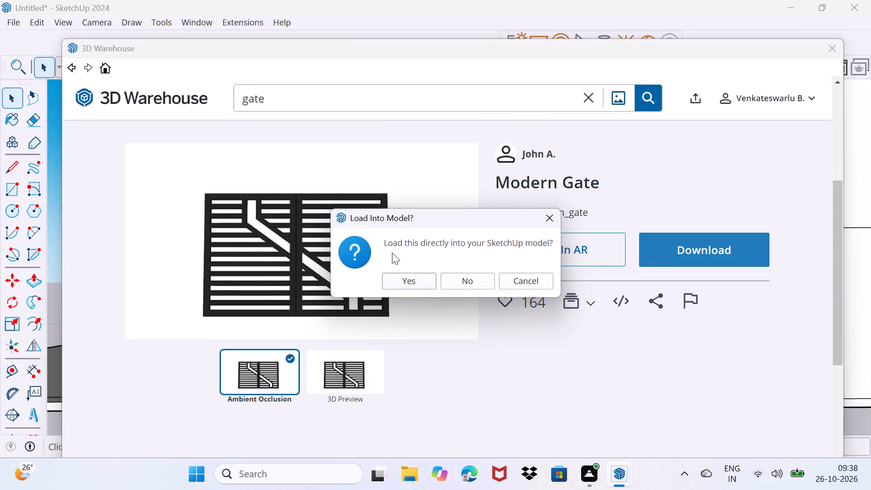
left_click(410, 279)
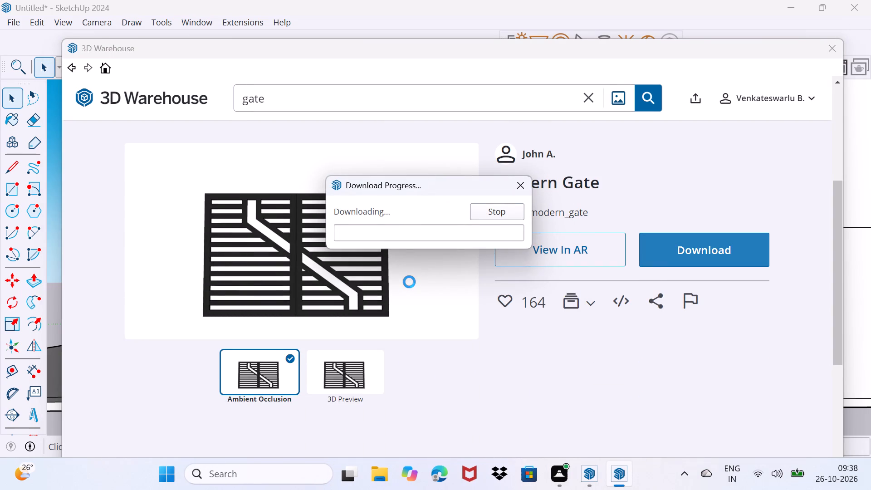
scroll(538, 389, "up", 4)
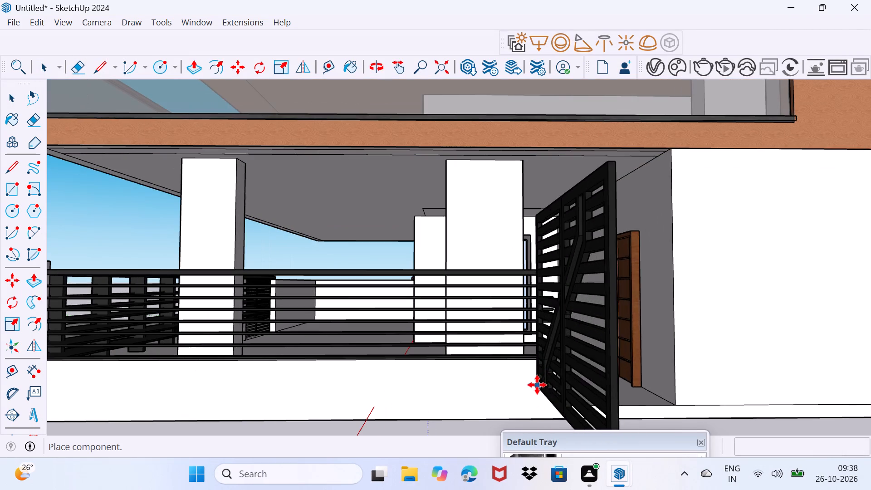
left_click(573, 382)
Rotate the new gate 90 degrees about the vertical axis so that it runs parallel to the side wall.
scroll(524, 373, "down", 16)
middle_click_drag(507, 362, 521, 394)
scroll(403, 364, "down", 7)
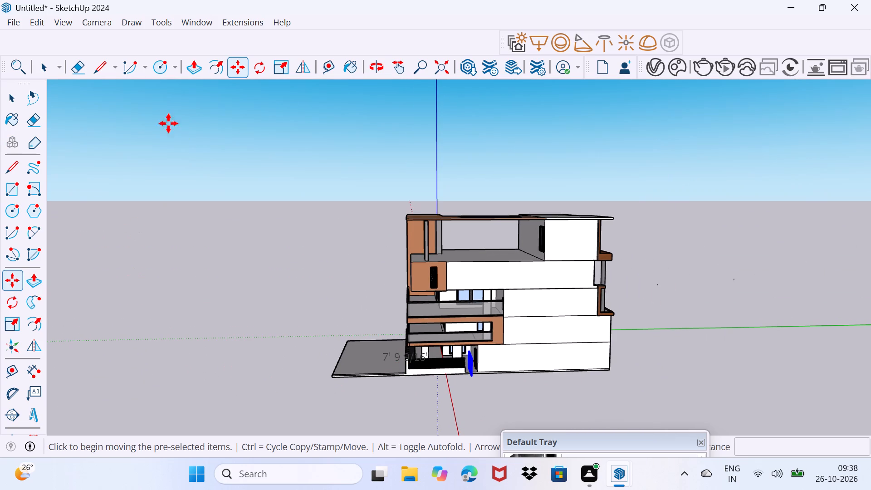
left_click(10, 297)
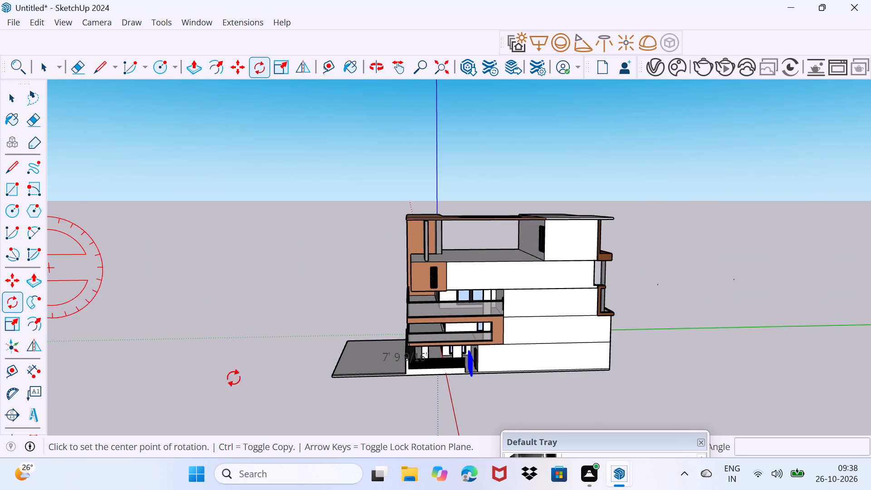
middle_click_drag(281, 402, 472, 411)
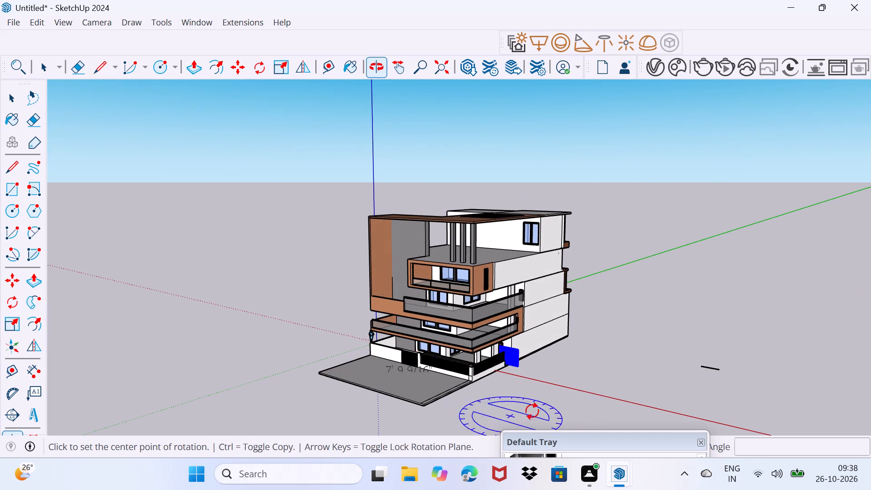
left_click(763, 395)
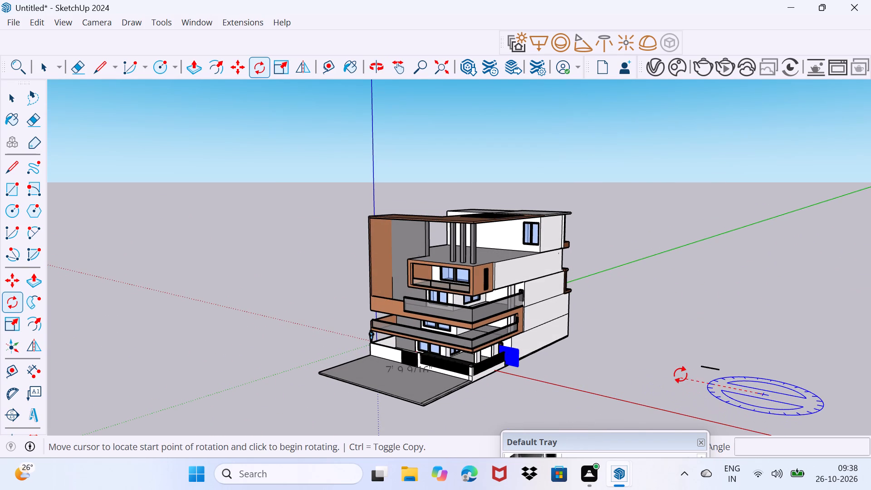
left_click_drag(673, 379, 679, 368)
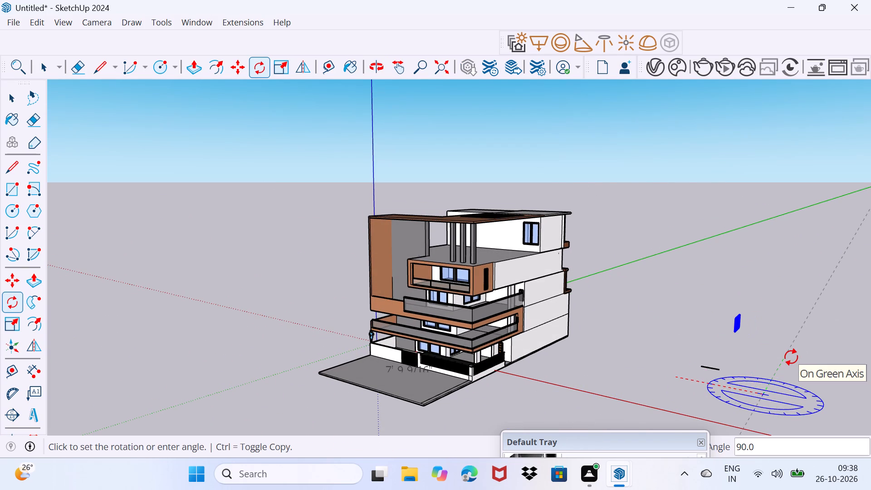
left_click(791, 357)
Move the gate by its bottom corner about 119' 11" to the end of the low side wall, beside the railing.
scroll(749, 338, "up", 4)
middle_click_drag(759, 334, 727, 330)
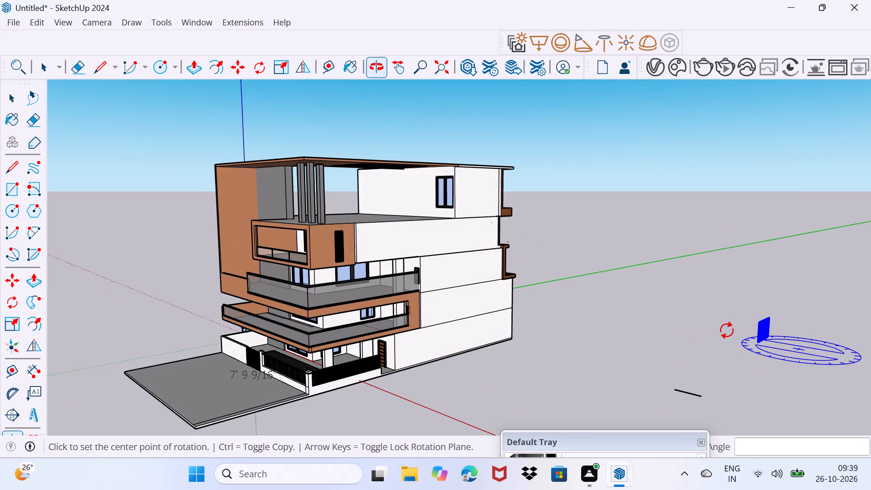
key("m")
scroll(785, 351, "down", 1)
scroll(766, 349, "up", 9)
left_click(758, 340)
scroll(521, 377, "down", 3)
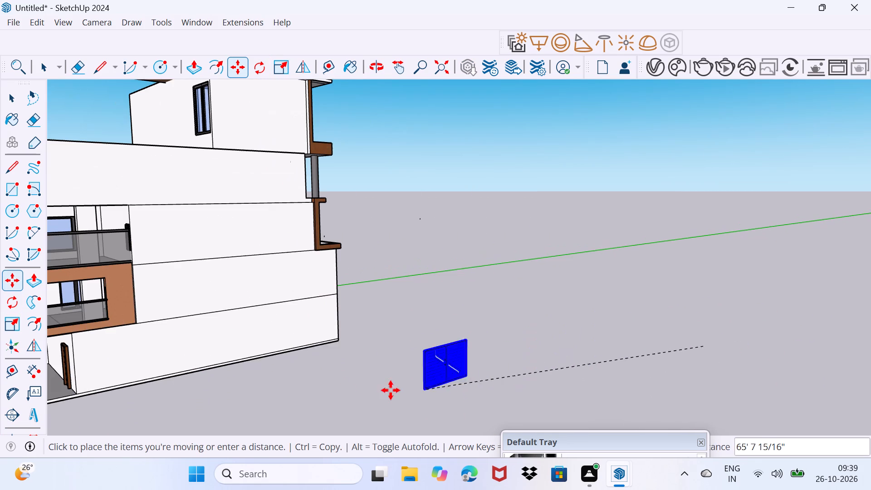
middle_click_drag(90, 385, 274, 385)
scroll(239, 400, "up", 10)
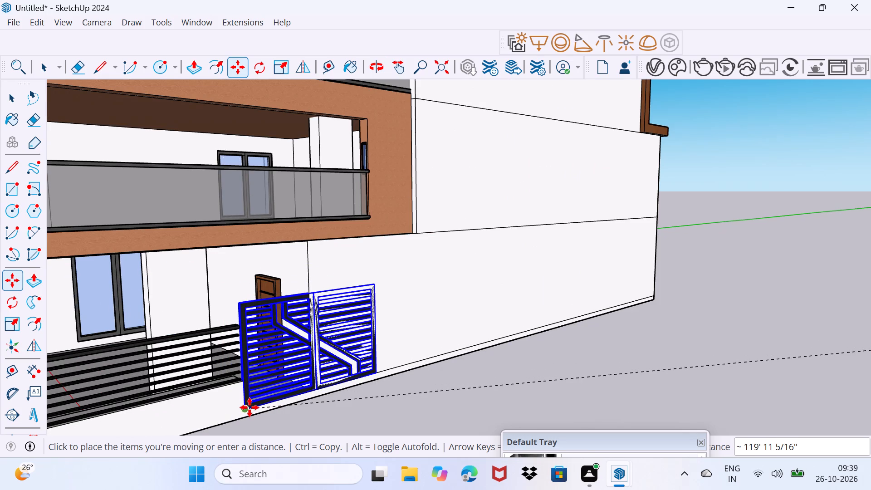
left_click(250, 407)
Scale the slatted side gate to about 0.47 of its width and 1.35 of its thickness to fit the side-wall opening.
key("s")
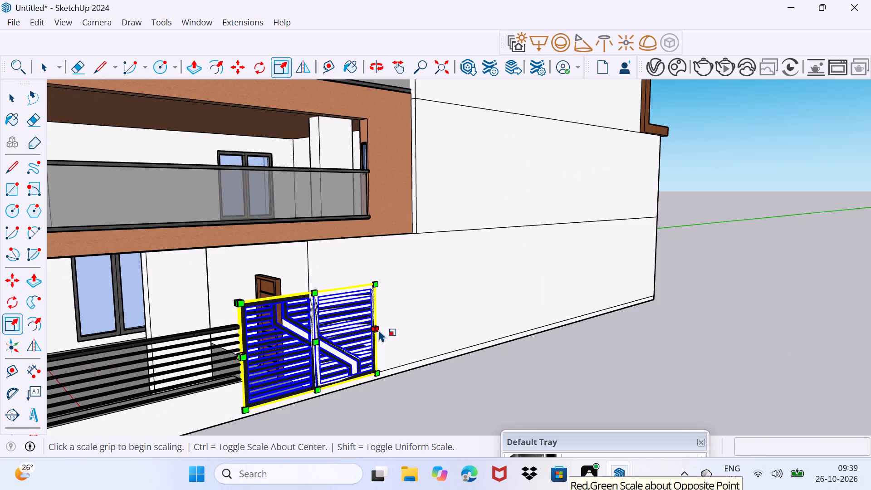
left_click_drag(379, 330, 316, 348)
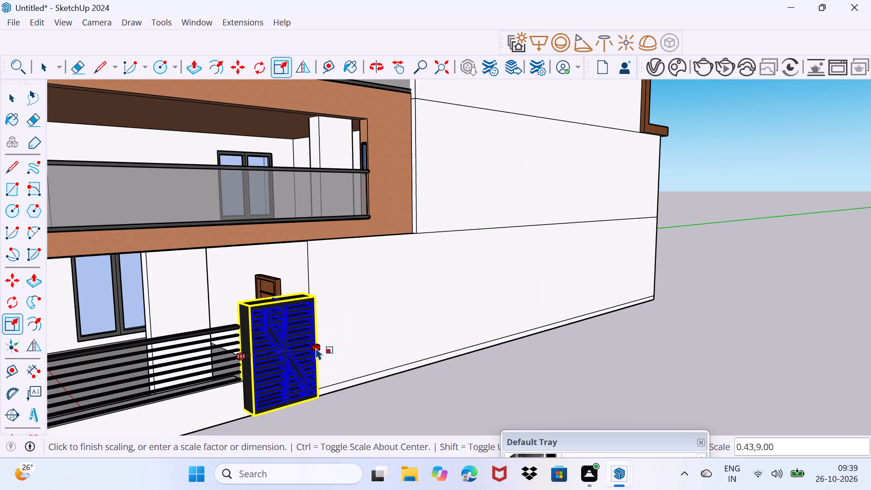
left_click_drag(316, 348, 312, 343)
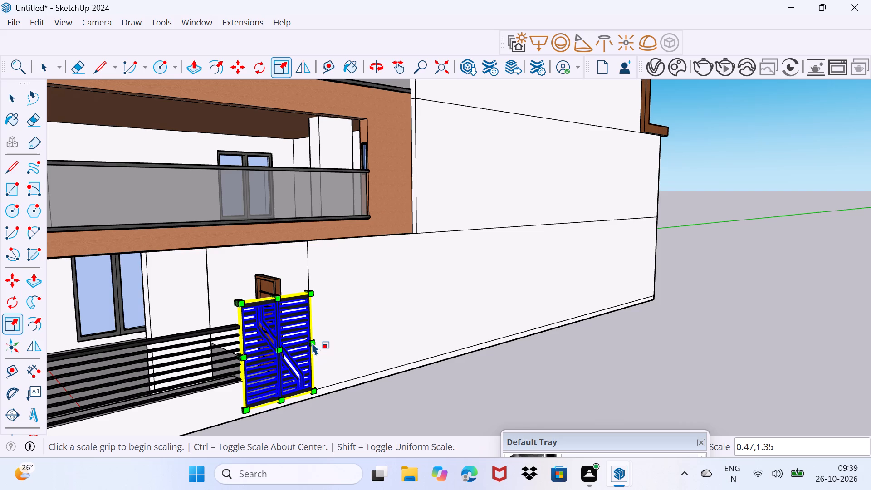
Scale the side gate's height down to about 0.82 so that its top lines up with the railing's top rail.
scroll(277, 298, "up", 3)
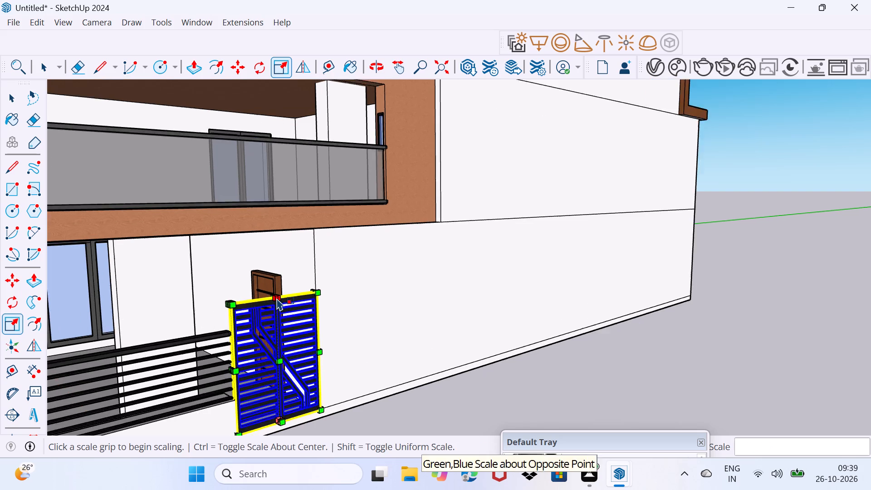
middle_click_drag(220, 322, 286, 334)
scroll(366, 364, "up", 3)
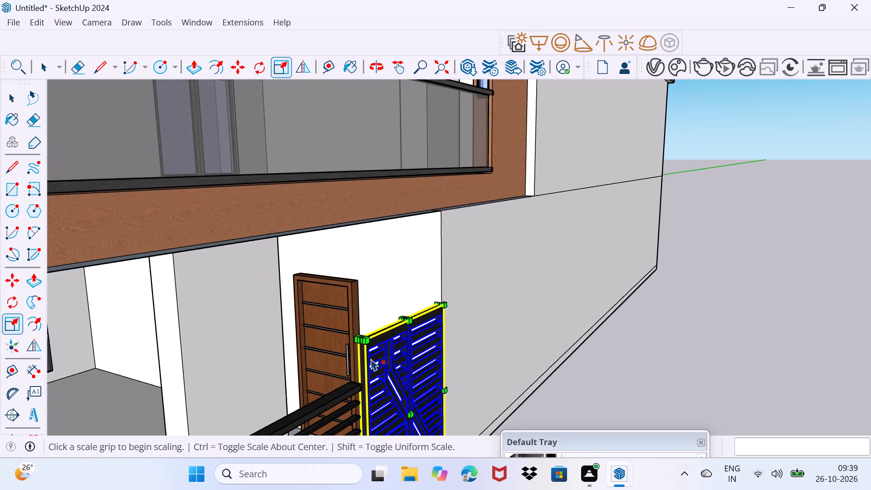
scroll(371, 358, "up", 5)
left_click(355, 335)
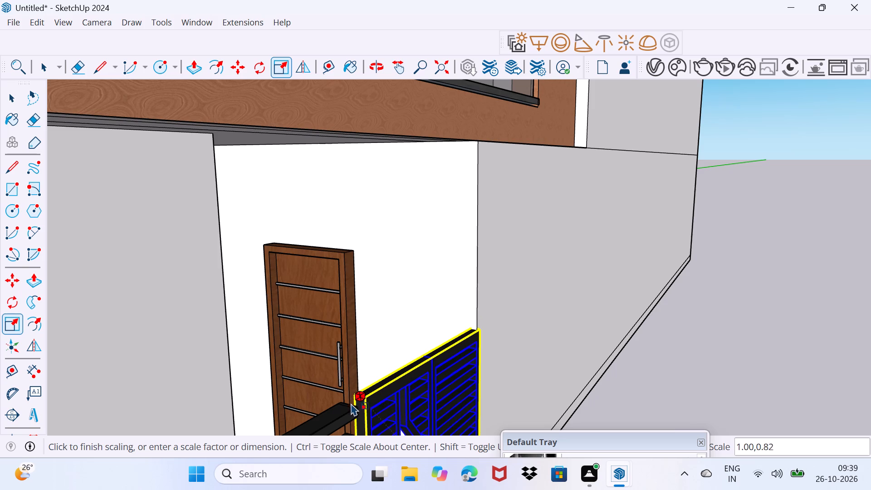
left_click(351, 408)
scroll(382, 381, "down", 4)
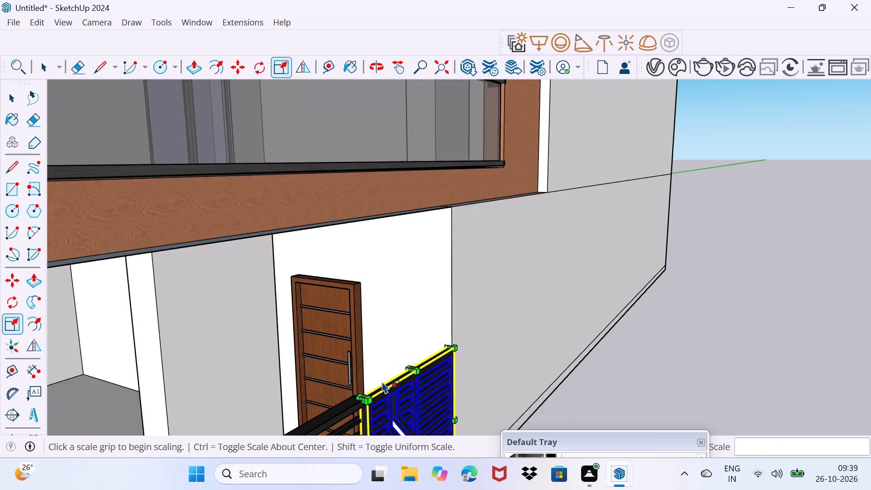
scroll(382, 381, "down", 3)
middle_click_drag(387, 390, 269, 266)
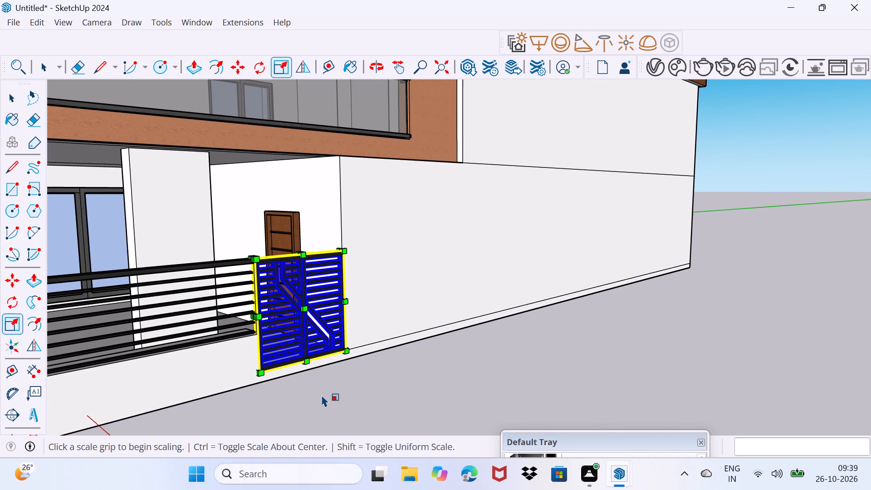
key("space")
left_click_drag(343, 399, 377, 364)
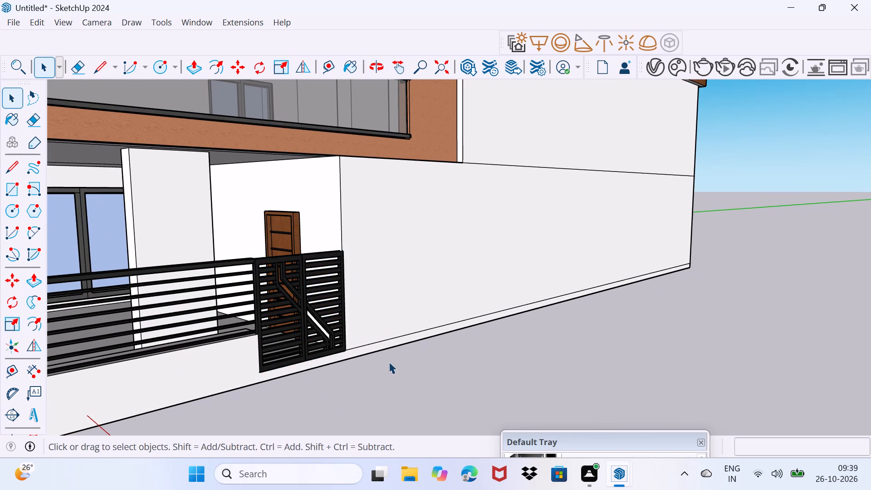
Delete the stray dark element lying on open ground beyond the house's railing side.
middle_click_drag(304, 375, 473, 366)
scroll(473, 366, "down", 3)
scroll(473, 366, "down", 20)
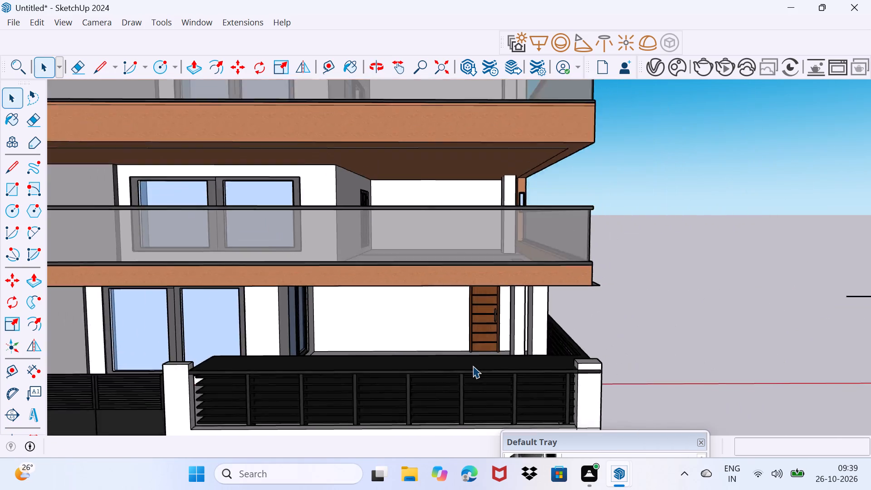
scroll(473, 366, "down", 5)
middle_click_drag(467, 374, 449, 355)
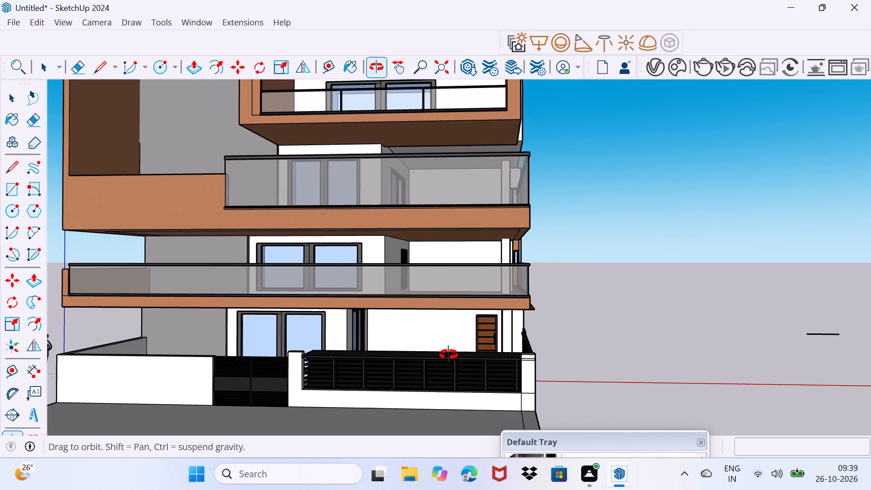
middle_click_drag(449, 355, 377, 314)
scroll(377, 314, "down", 1)
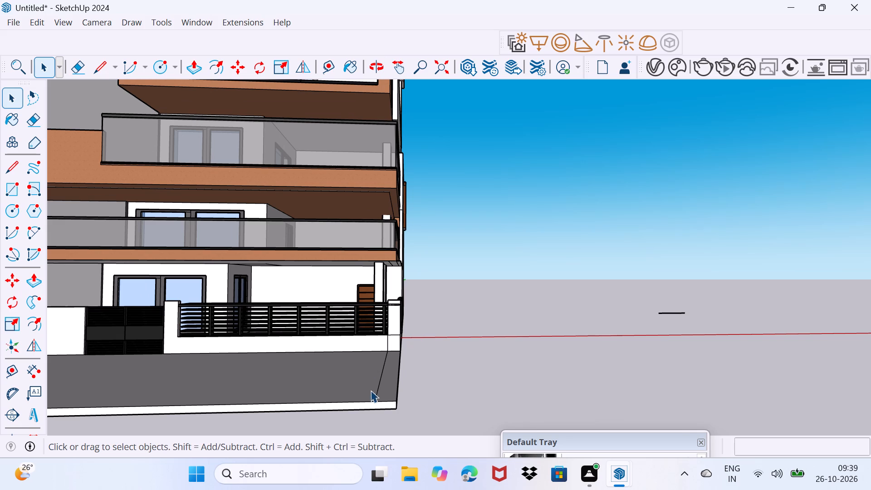
scroll(220, 329, "down", 4)
middle_click_drag(186, 343, 306, 324)
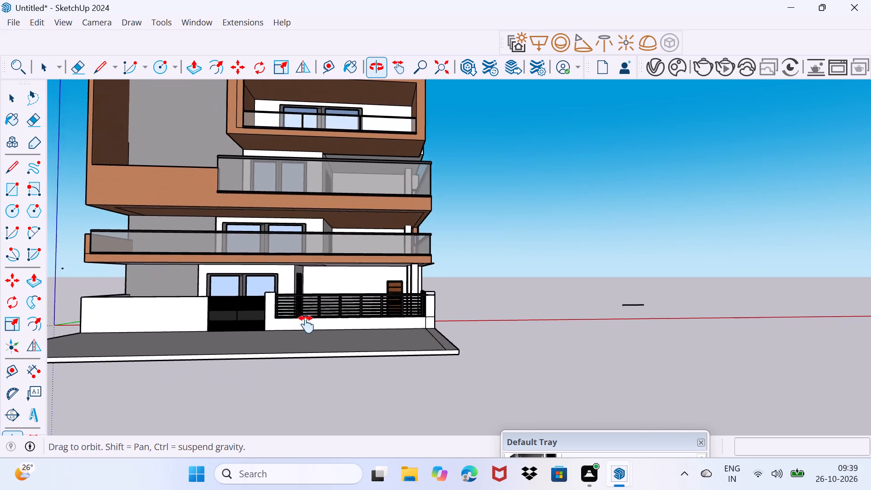
middle_click_drag(306, 324, 354, 328)
left_click_drag(594, 288, 623, 314)
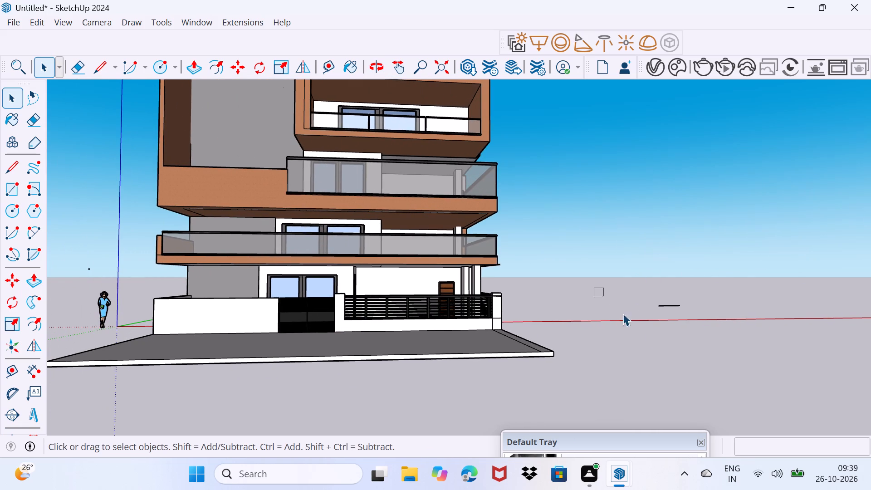
left_click_drag(623, 314, 781, 344)
key("Delete")
Copy the solid front boundary wall's top edge down to its base and divide the distance into 7 equal spaces with /7.
scroll(181, 248, "up", 3)
scroll(218, 300, "up", 4)
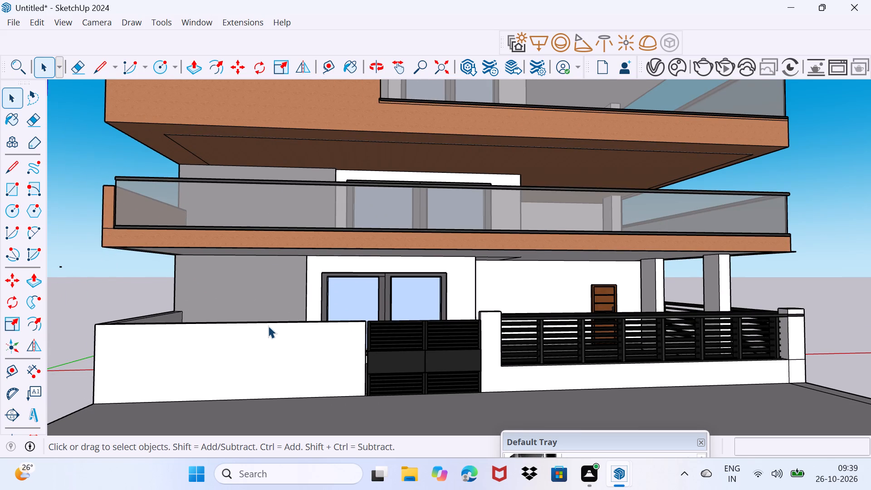
left_click(268, 323)
scroll(331, 335, "up", 1)
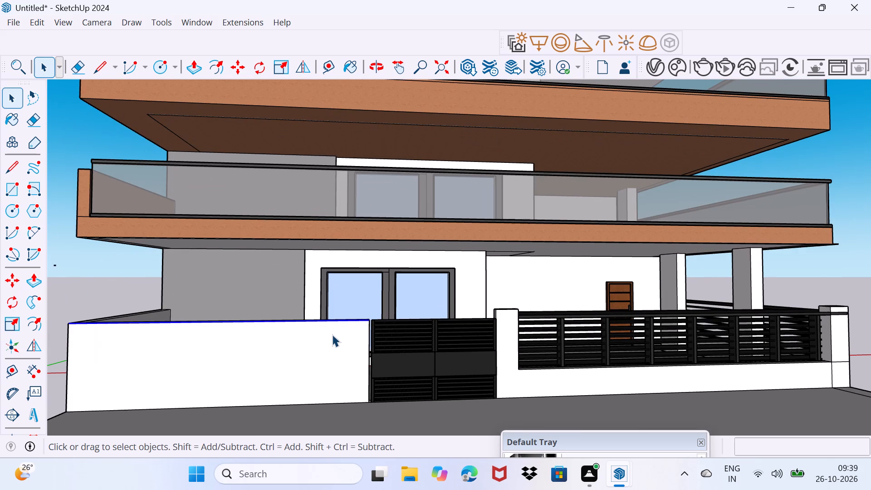
key("m")
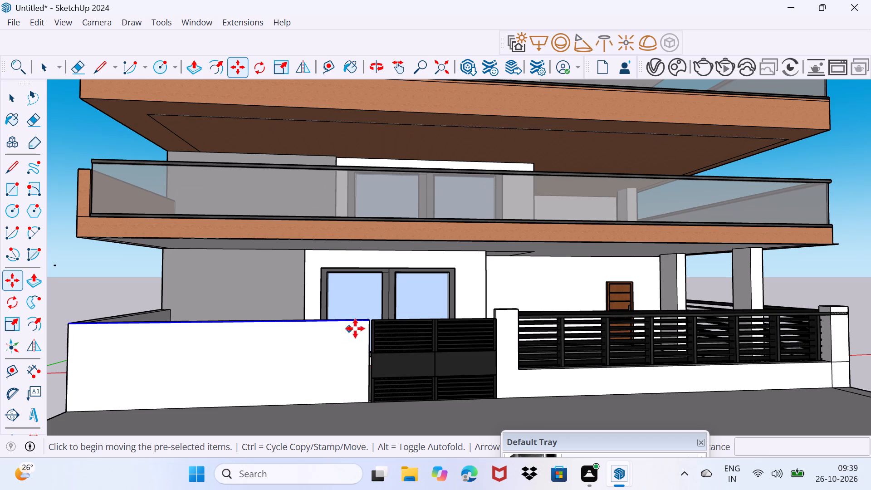
left_click(369, 323)
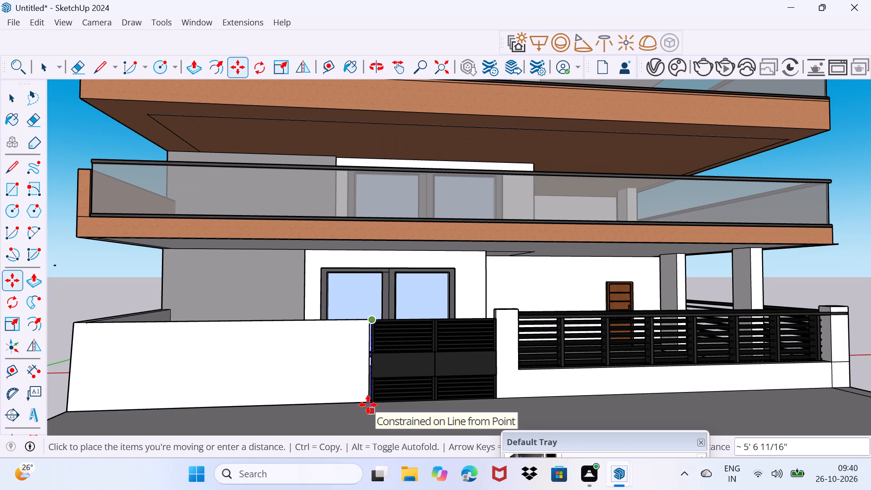
scroll(359, 400, "up", 19)
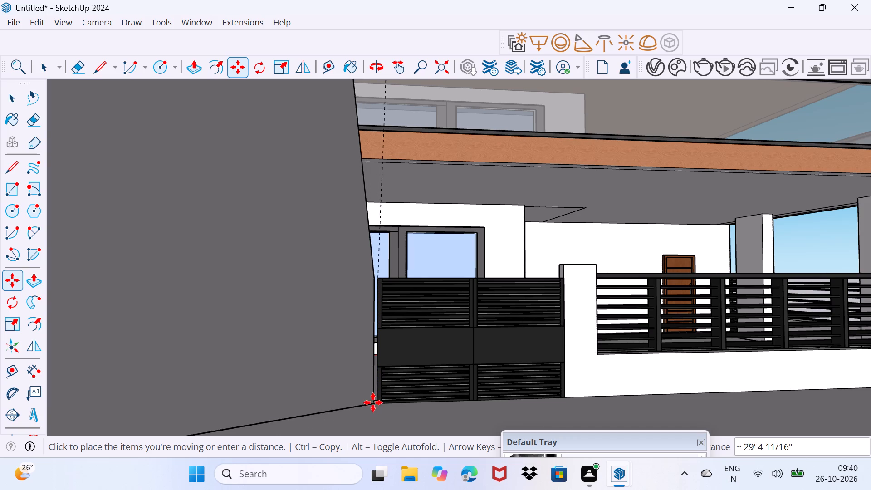
scroll(359, 401, "up", 1)
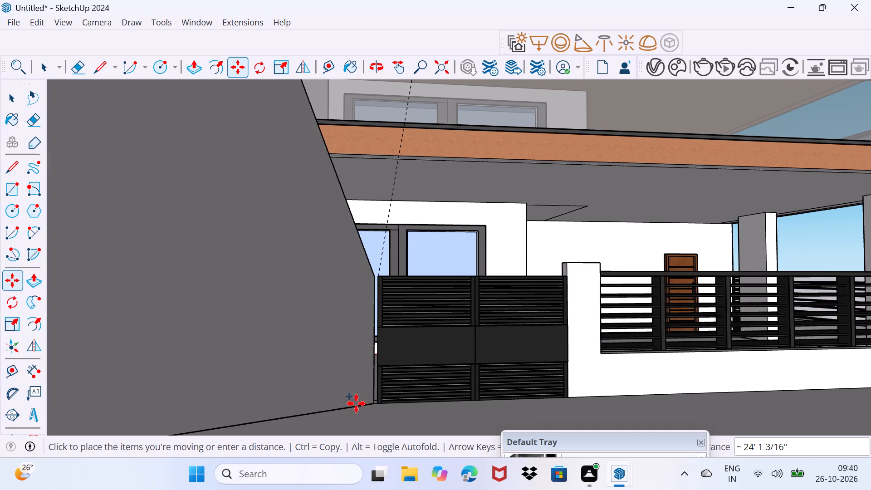
left_click(374, 404)
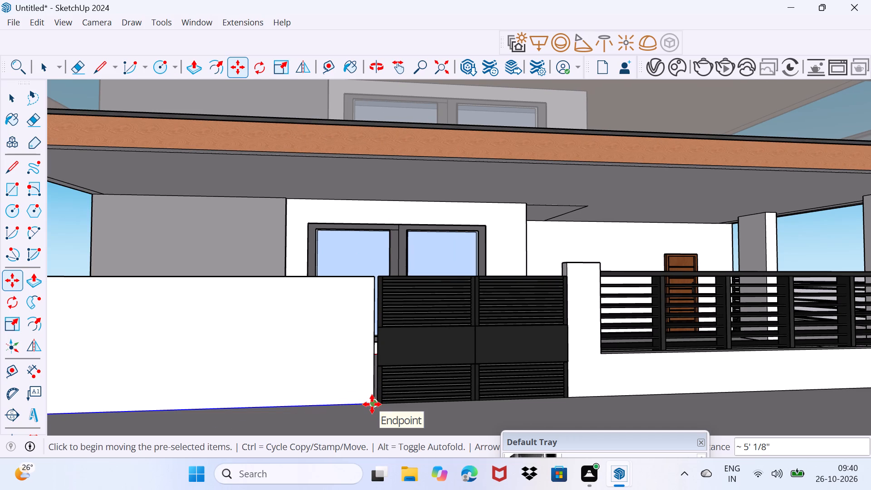
key("slash")
key("7")
key("Return")
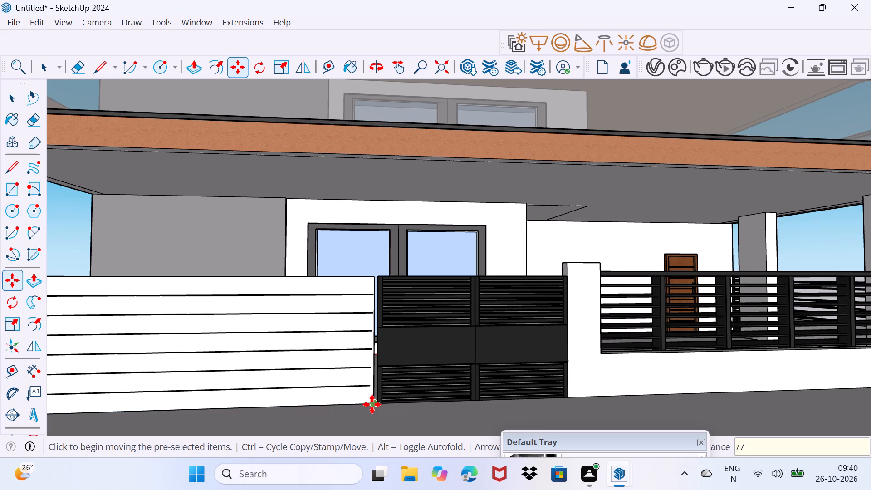
key("space")
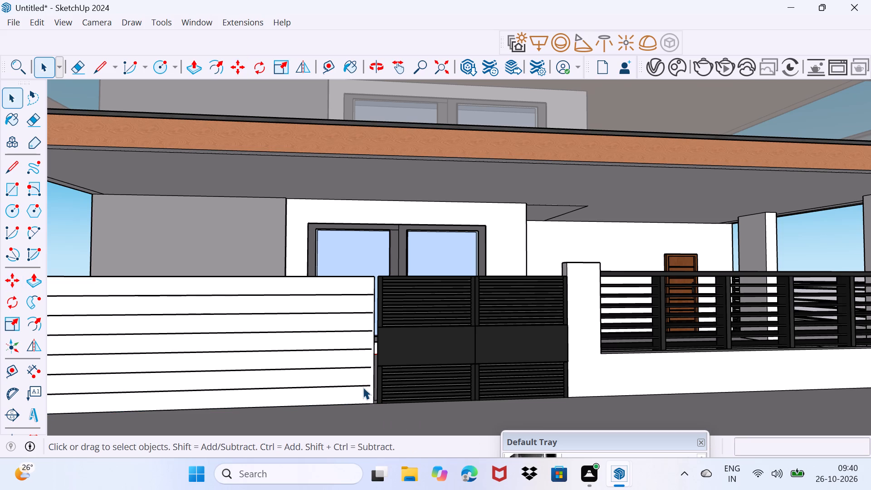
Stretch the front gate's width slightly so that its edge meets the end of the grooved wall.
scroll(363, 386, "up", 4)
left_click(392, 367)
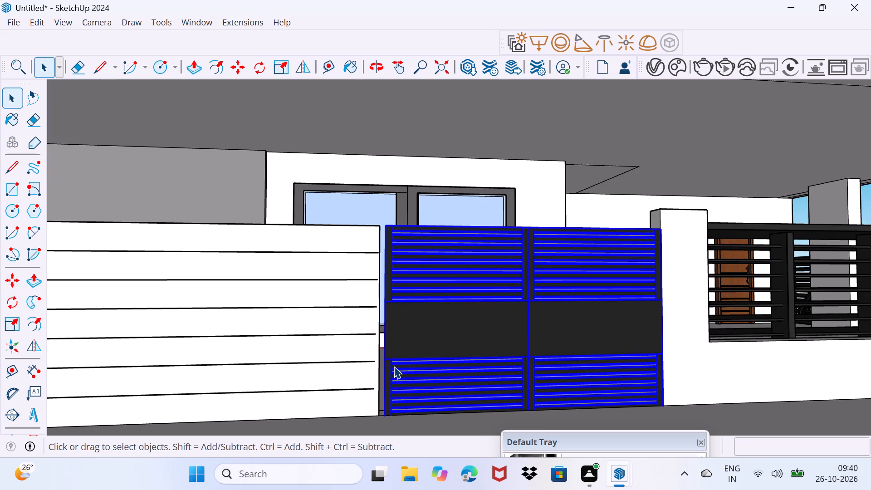
key("s")
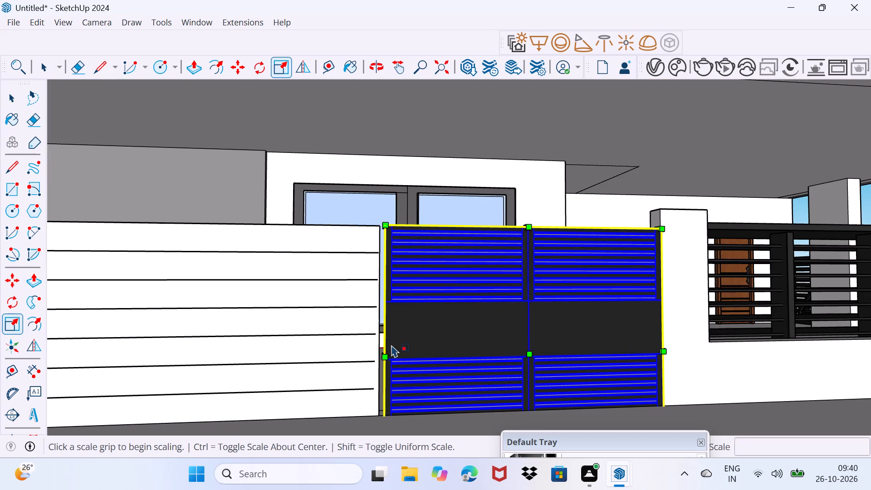
left_click_drag(385, 355, 380, 354)
key("space")
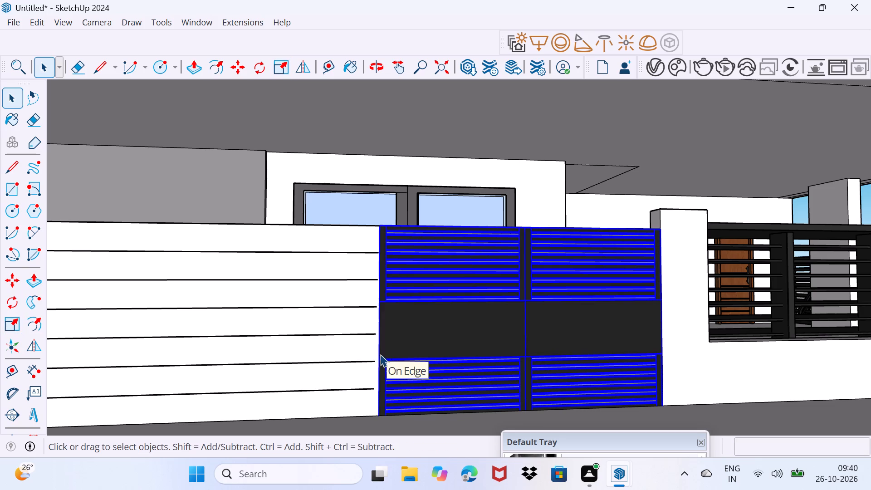
left_click_drag(369, 406, 371, 385)
Examine the front boundary wall's groove lines and gate from above, the corner and the front.
scroll(346, 363, "down", 11)
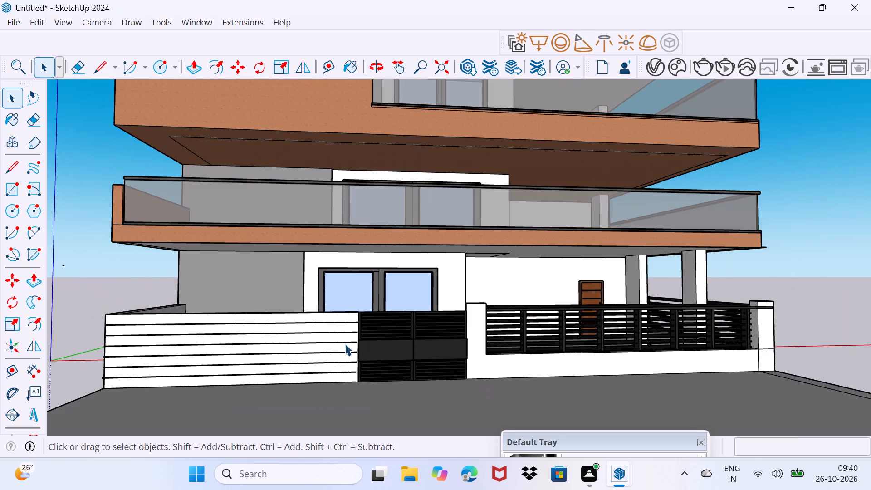
scroll(345, 330, "up", 3)
middle_click_drag(344, 326, 239, 396)
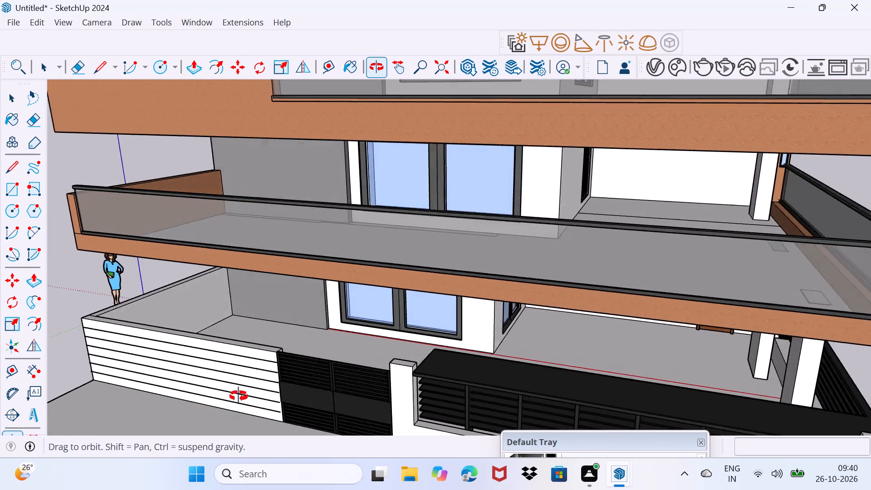
middle_click_drag(239, 396, 526, 312)
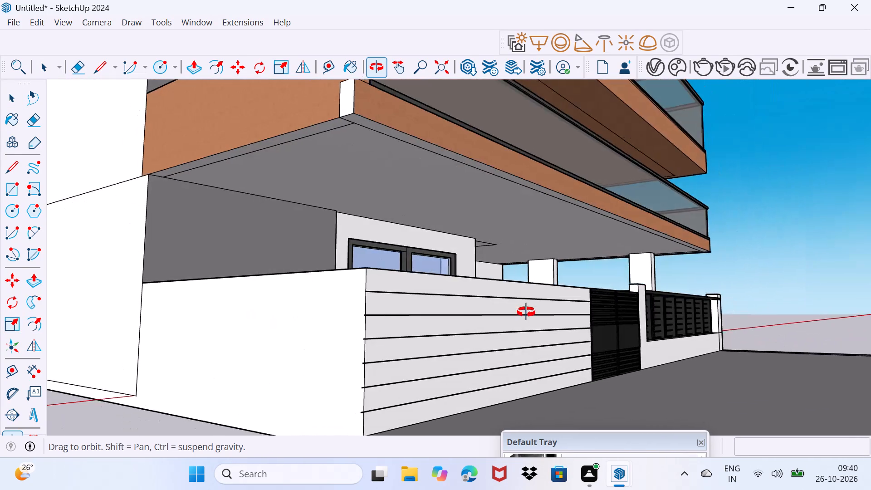
middle_click_drag(526, 312, 420, 327)
scroll(420, 328, "down", 6)
middle_click_drag(567, 271, 430, 306)
Search 3D Warehouse for "plante".
left_click(200, 20)
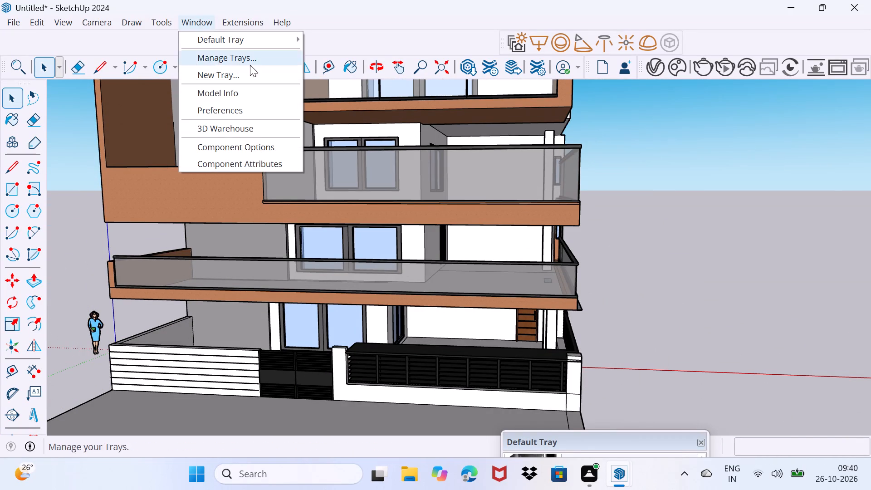
left_click(256, 127)
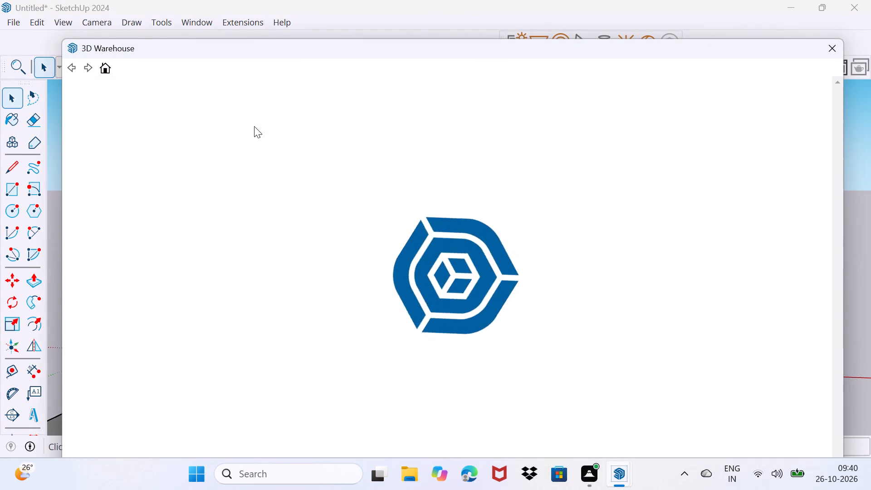
left_click(299, 96)
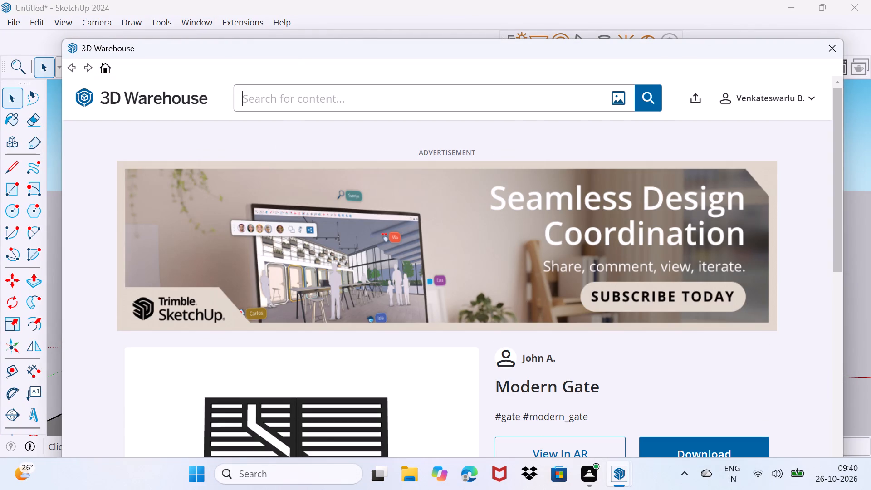
type("pla")
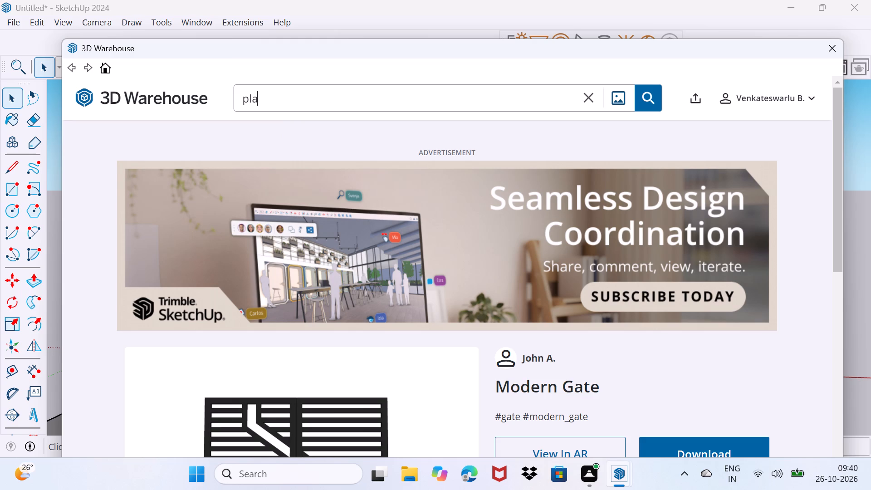
type("nte")
key("Return")
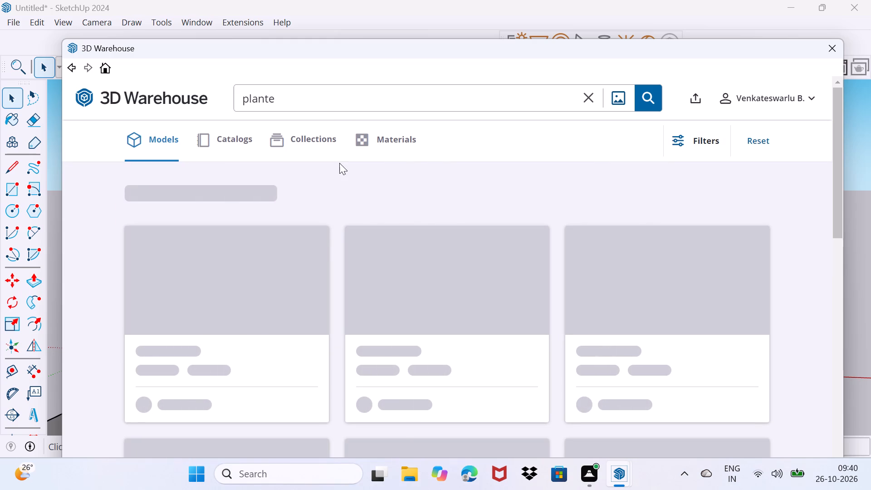
Load the tall 2.9 MB Plant in a white pot from the search results directly into the model.
scroll(333, 230, "down", 2)
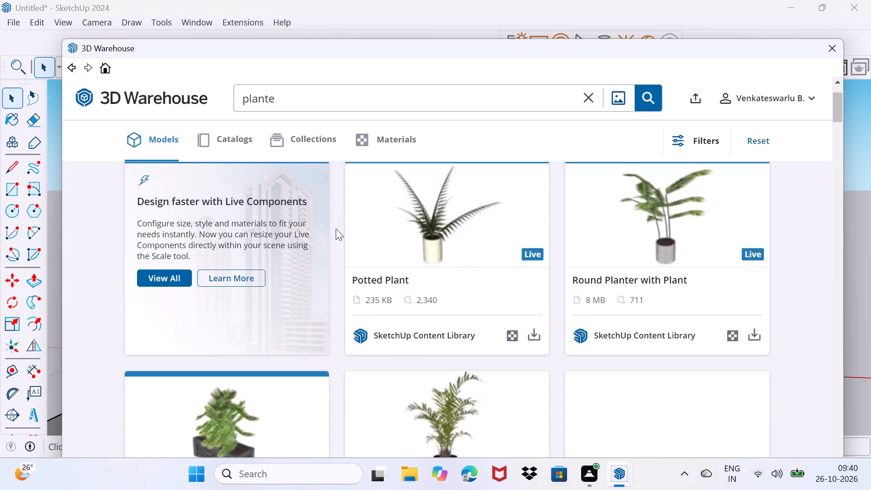
scroll(336, 229, "down", 3)
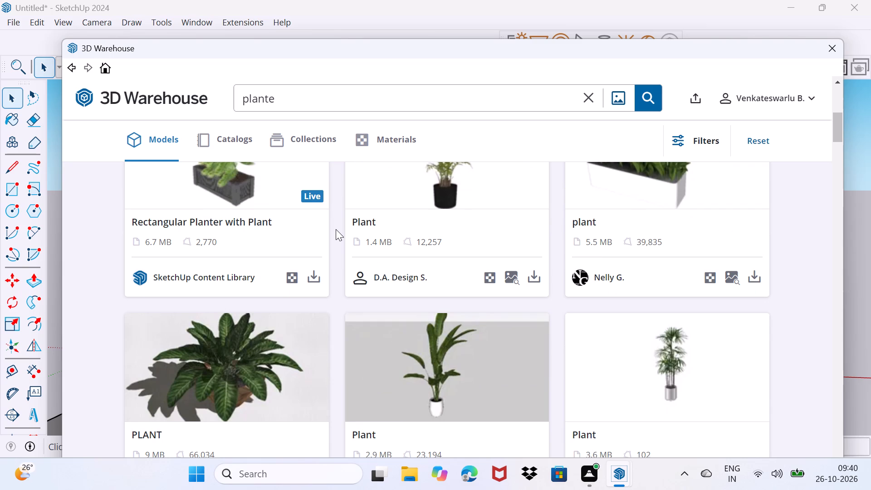
scroll(241, 362, "down", 2)
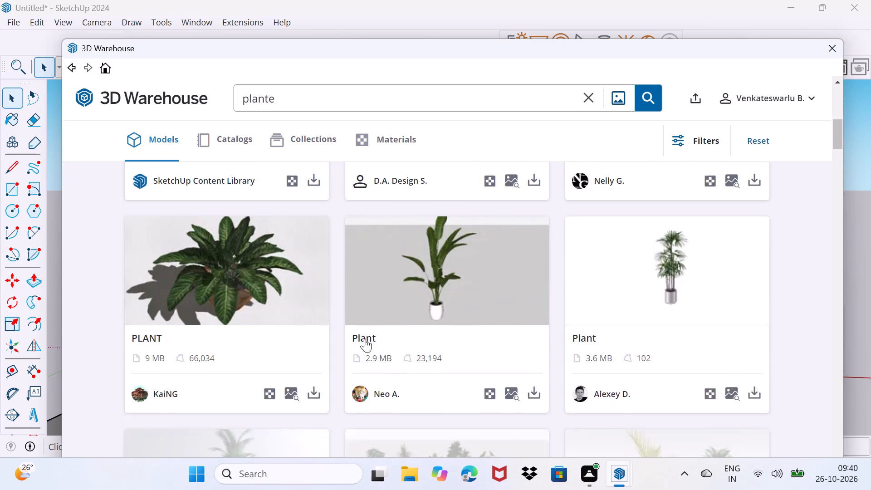
left_click(531, 352)
left_click(412, 280)
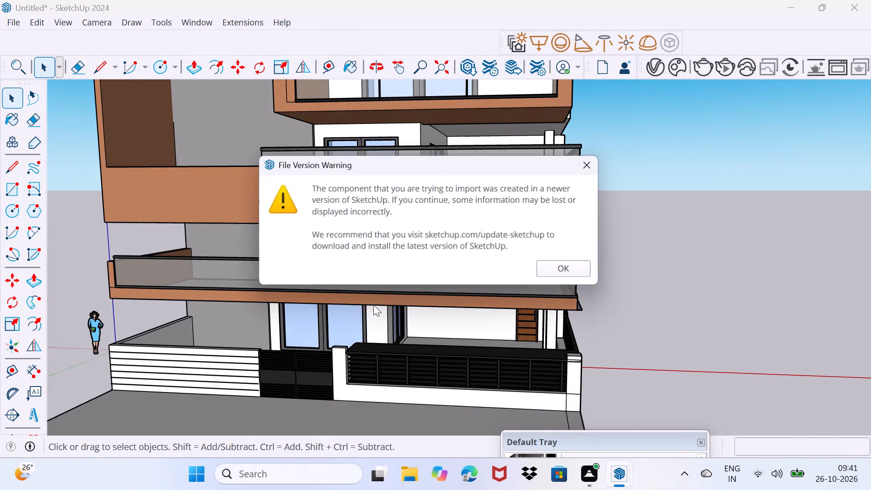
left_click(557, 264)
Place the potted plant on the lowest balcony, behind the glass railing near the brown side parapet.
scroll(162, 246, "up", 3)
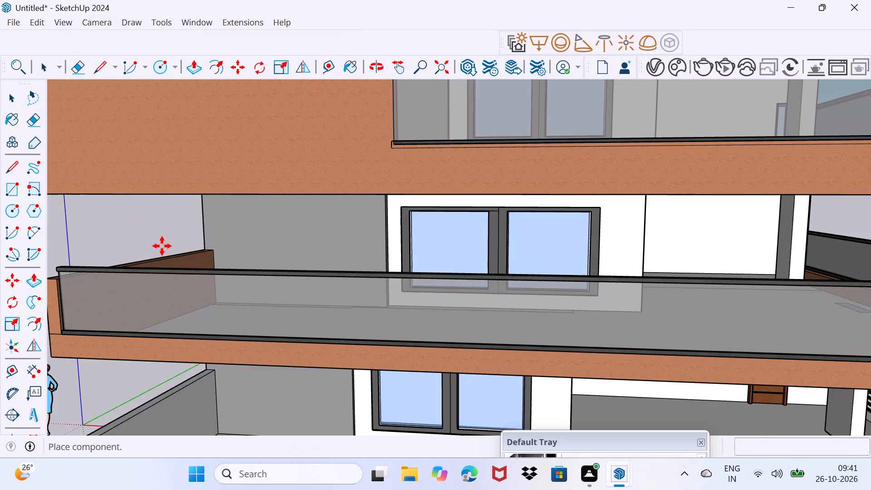
middle_click_drag(166, 245, 184, 267)
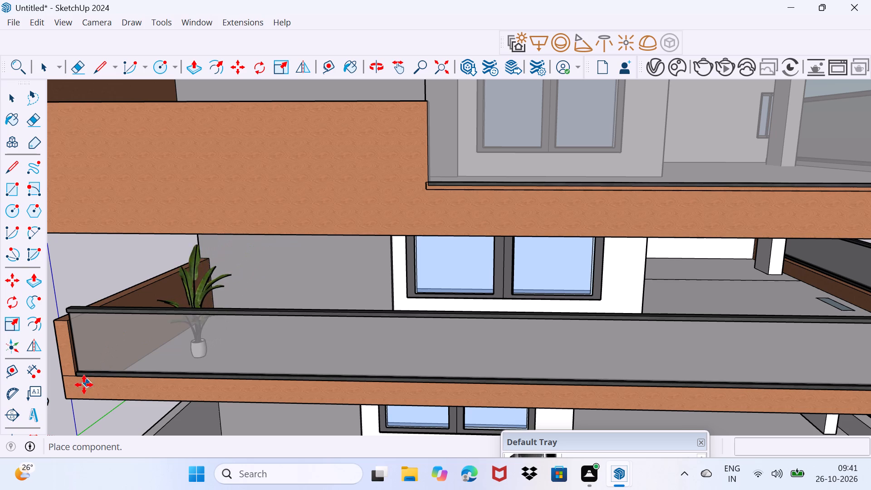
left_click(78, 393)
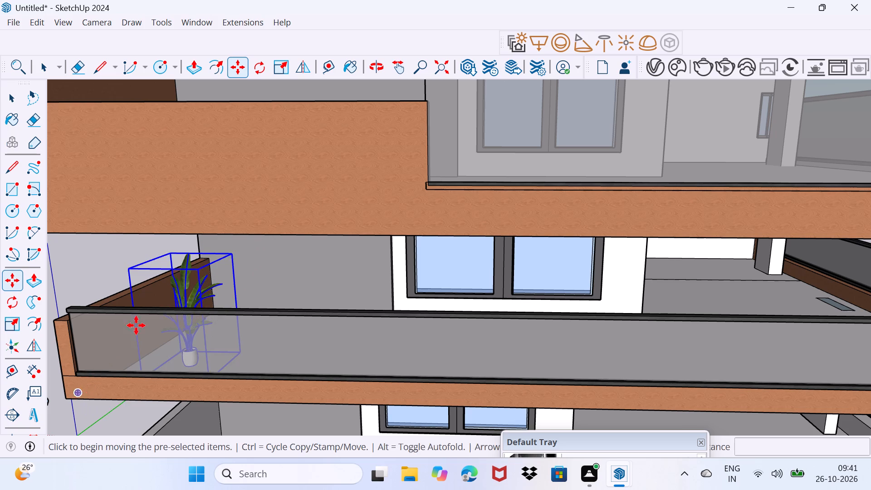
Put the potted plant on the next balcony up, inside the corner where its front and side glass railings meet.
left_click(201, 275)
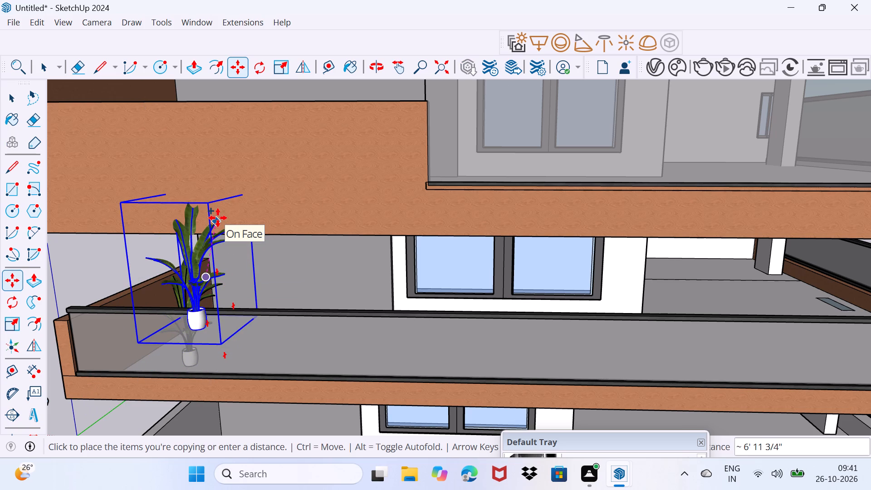
middle_click_drag(218, 218, 213, 298)
scroll(213, 298, "down", 11)
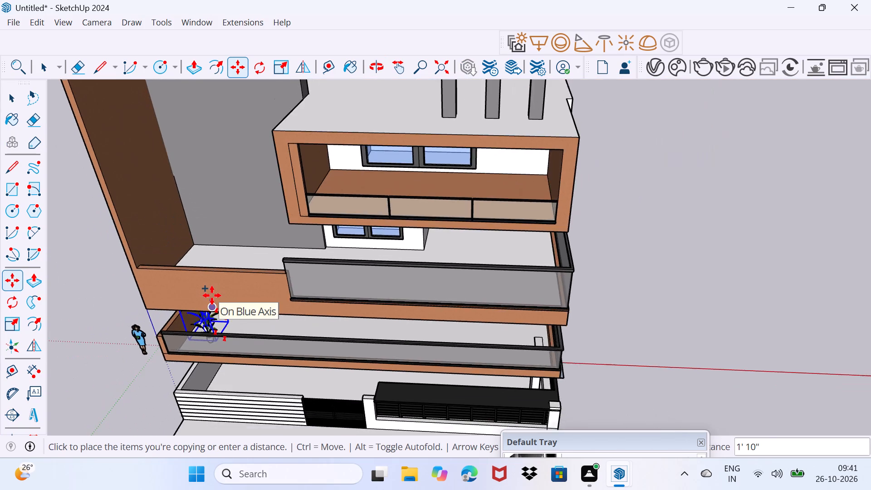
scroll(212, 295, "down", 3)
scroll(474, 284, "up", 3)
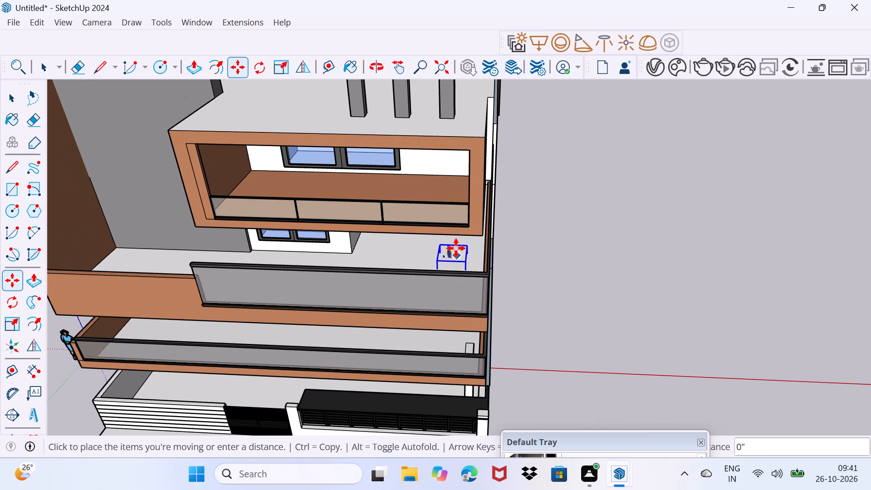
scroll(465, 265, "up", 10)
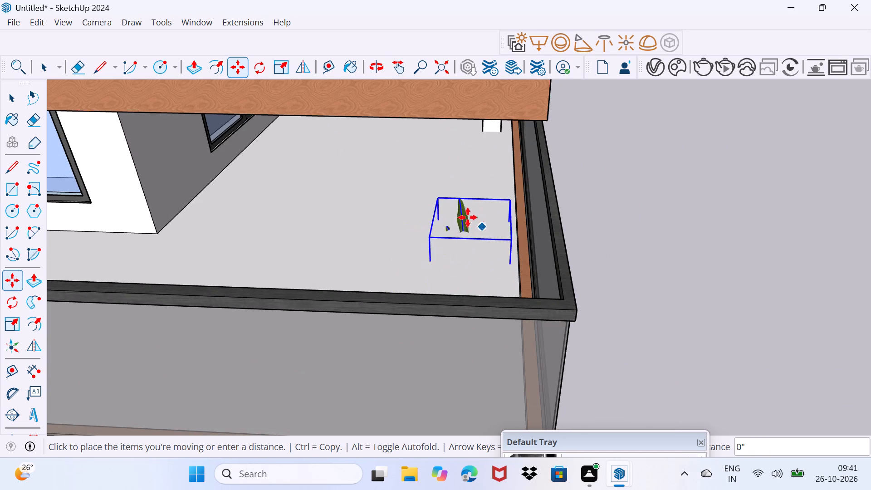
left_click(455, 255)
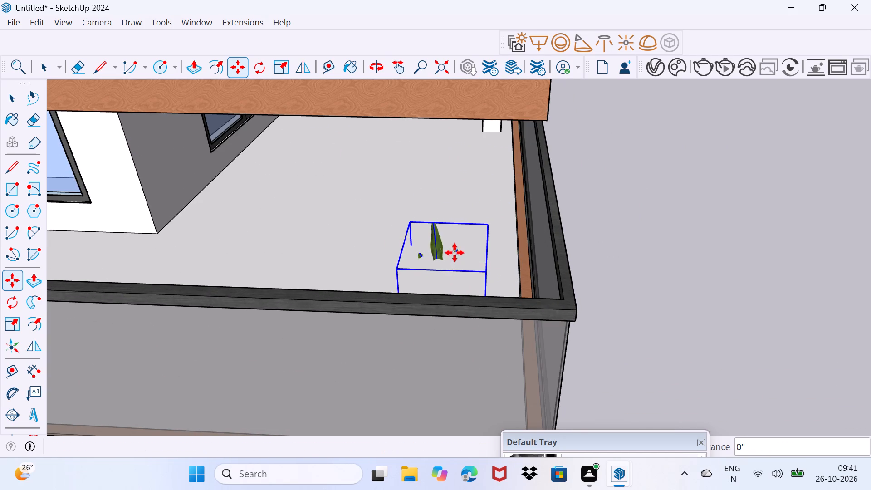
Copy the potted plant about 16' up to the framed top balcony, beside its end wall above the railing corner.
left_click(484, 268)
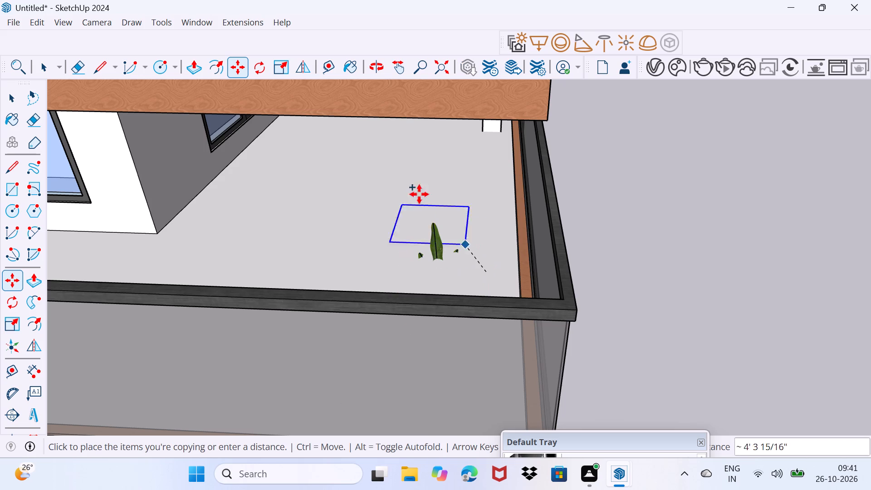
scroll(334, 192, "down", 9)
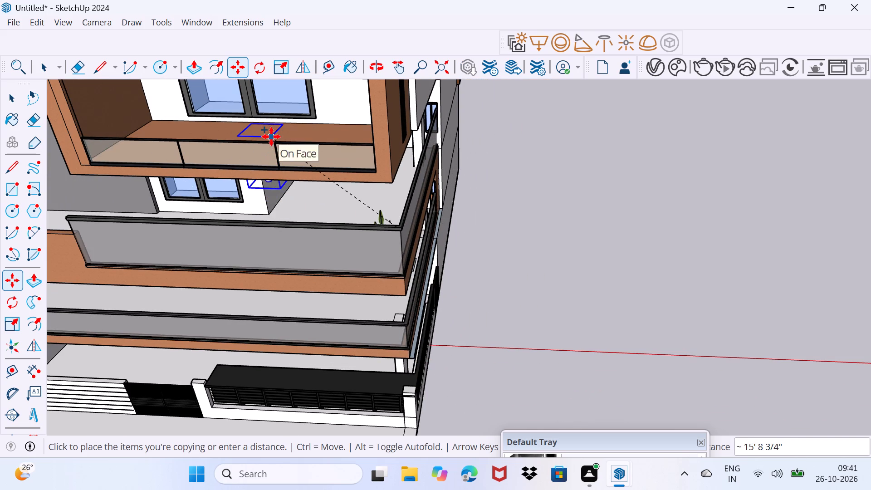
middle_click_drag(275, 132, 363, 214, "ctrl")
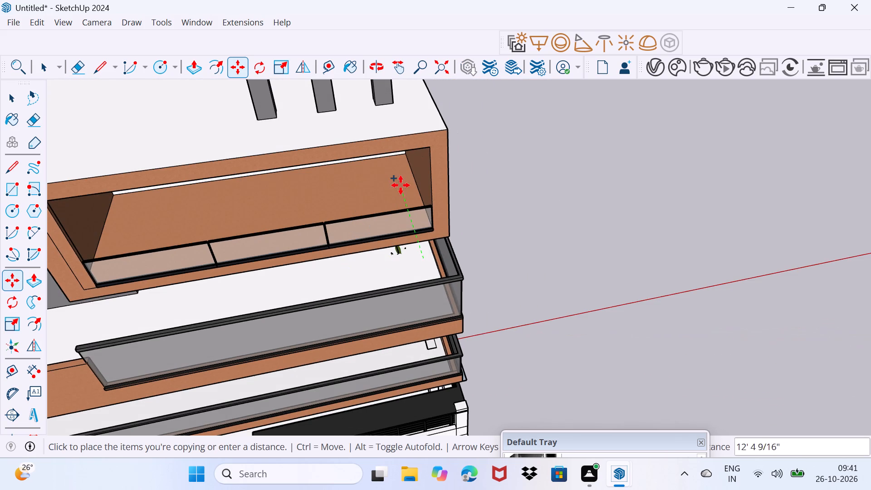
middle_click_drag(386, 195, 417, 183)
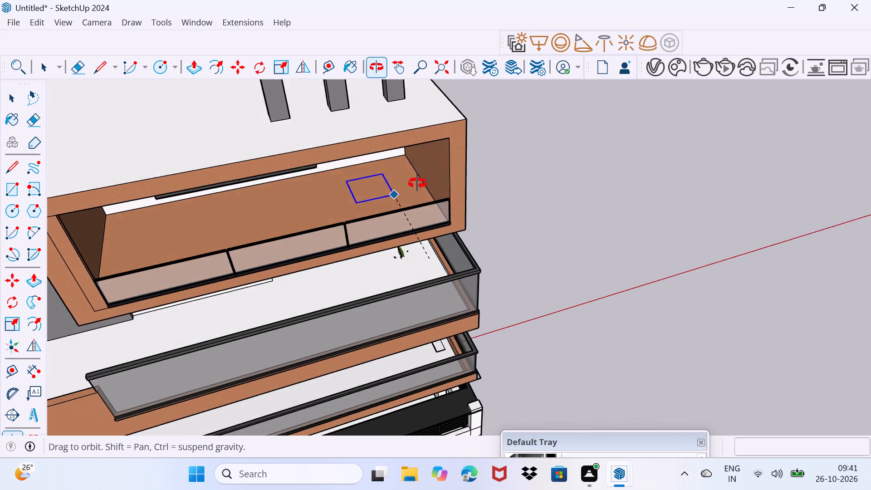
middle_click_drag(417, 183, 416, 163)
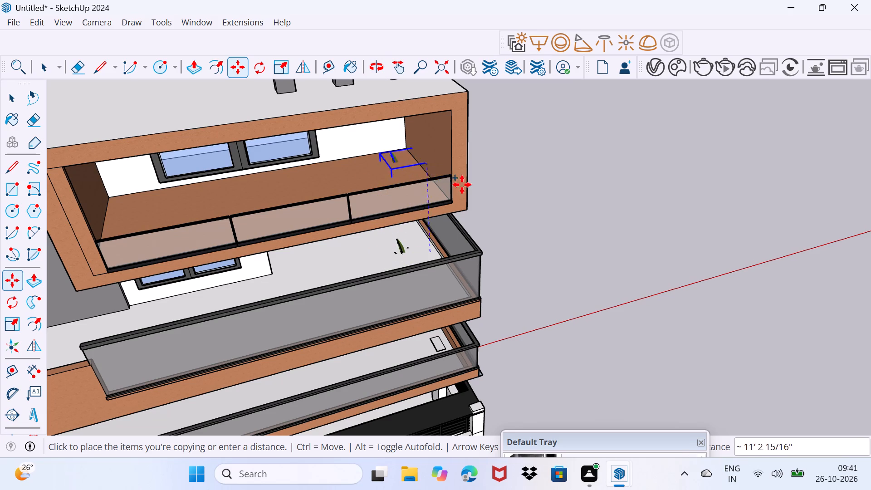
left_click(437, 119)
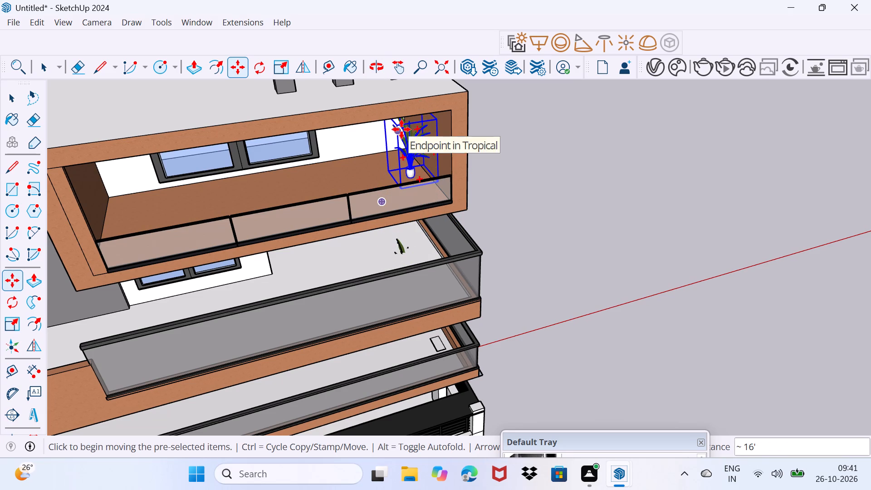
Copy the framed balcony's plant about 20' 3" along to the balcony's opposite end.
left_click(400, 129)
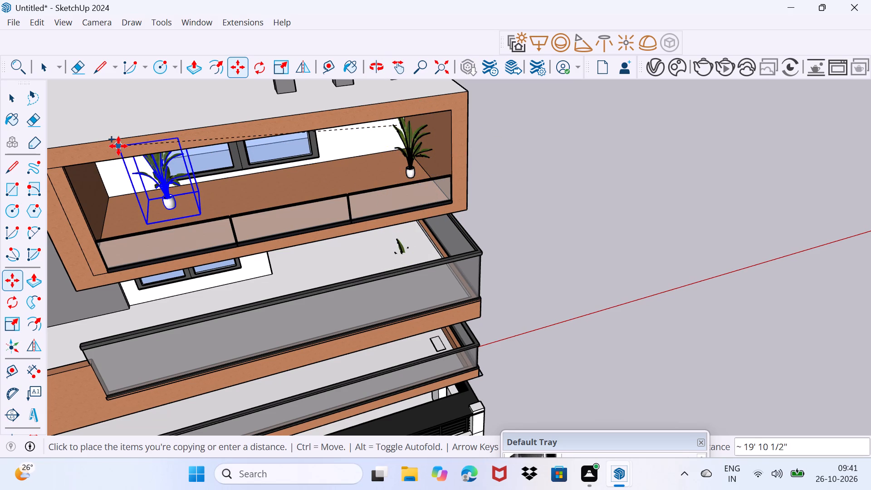
left_click(113, 152)
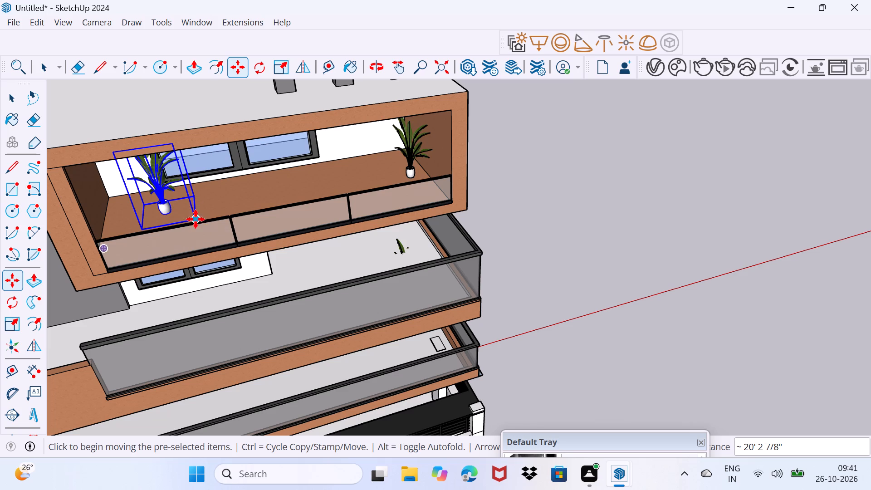
Copy the plant onto the roof slab above the framed balcony, and copy it about 20' 8" across to the slab's other end.
scroll(202, 218, "down", 3)
left_click(199, 218)
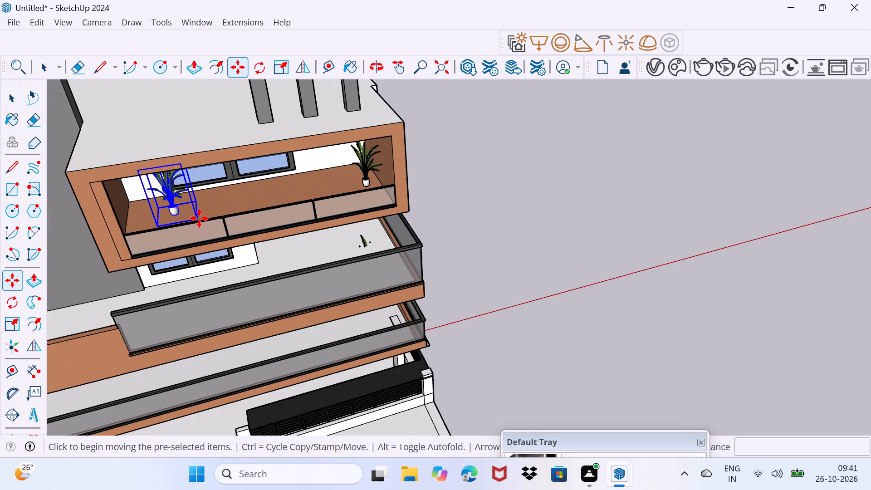
left_click(161, 152)
left_click(163, 155)
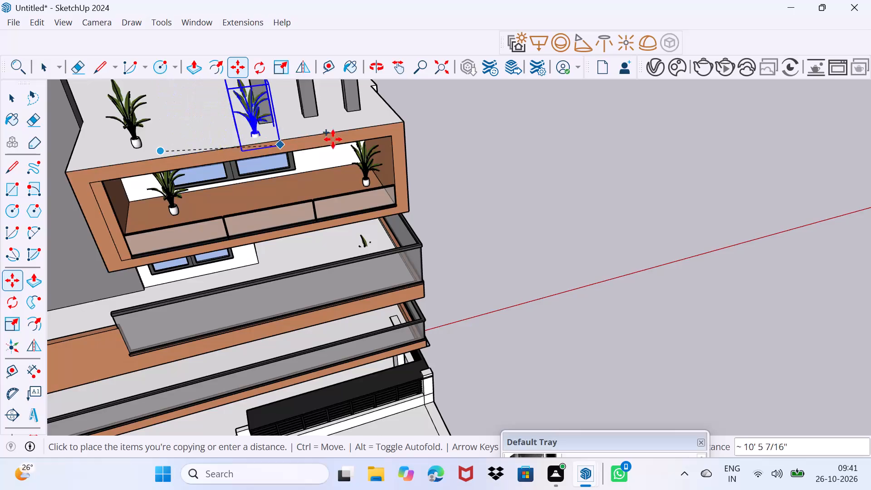
left_click(381, 121)
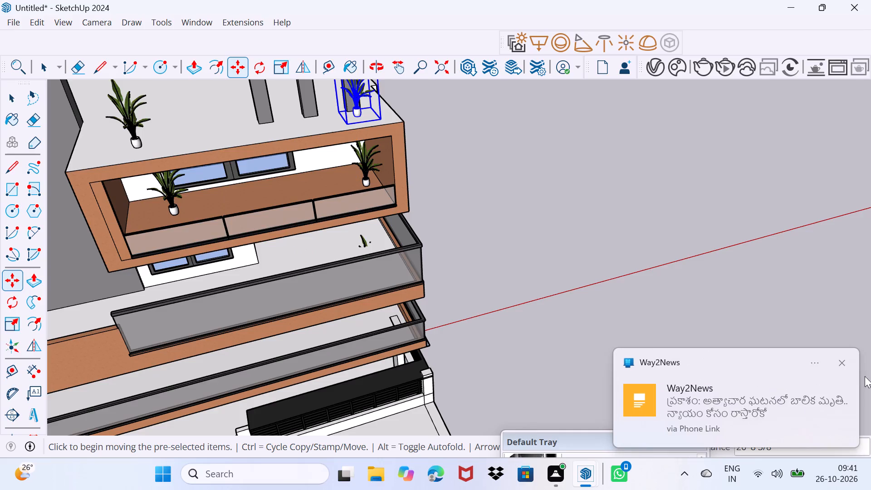
left_click(841, 360)
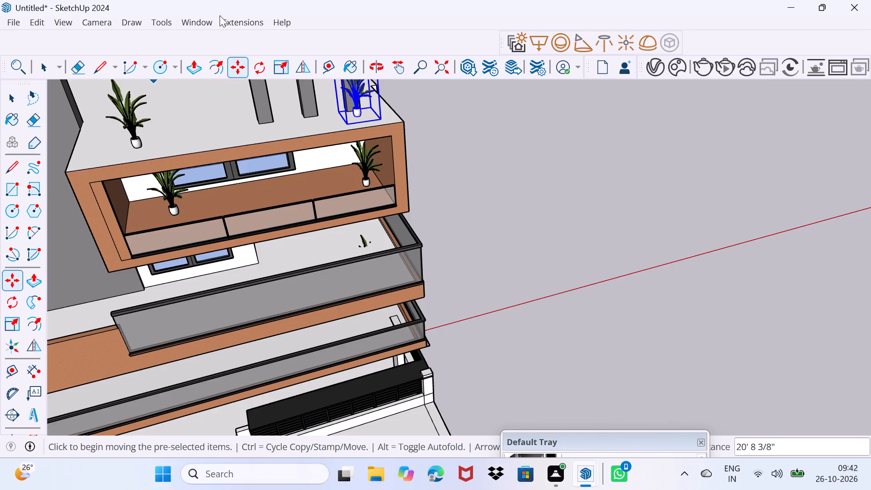
Load the broad-leaved 9 MB PLANT from the 3D Warehouse "plante" results directly into the model.
left_click(203, 20)
left_click(219, 130)
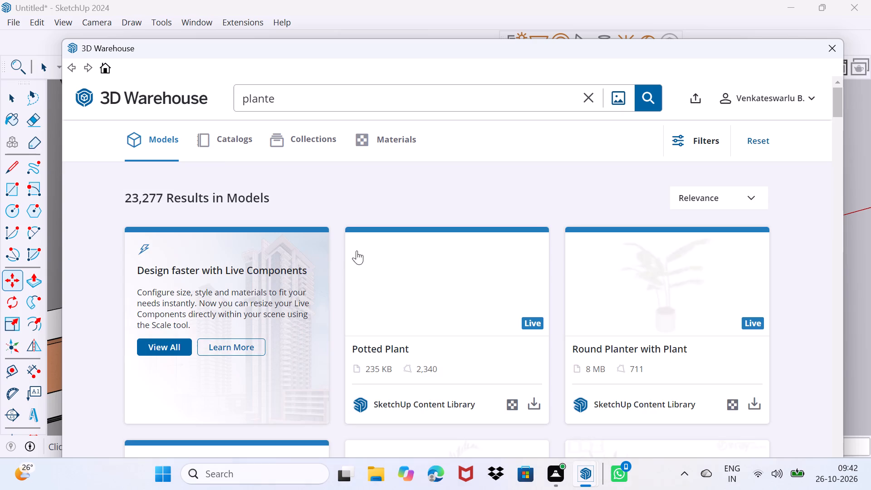
scroll(371, 284, "down", 6)
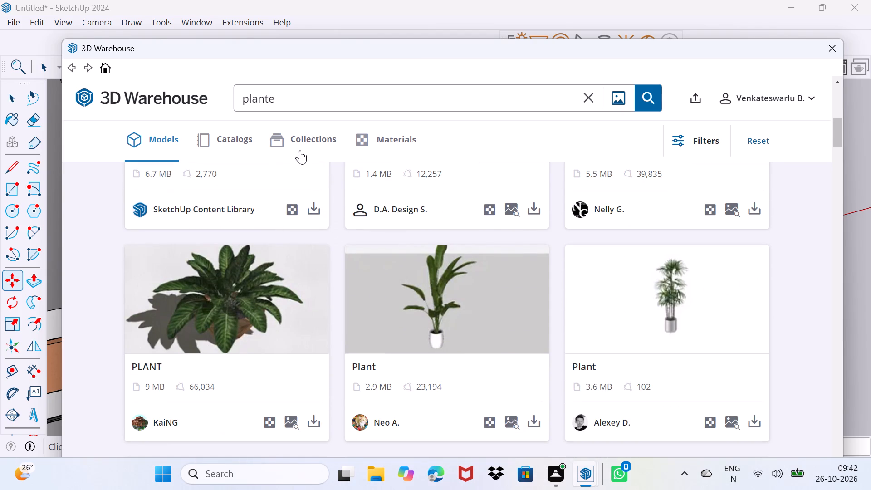
left_click(240, 310)
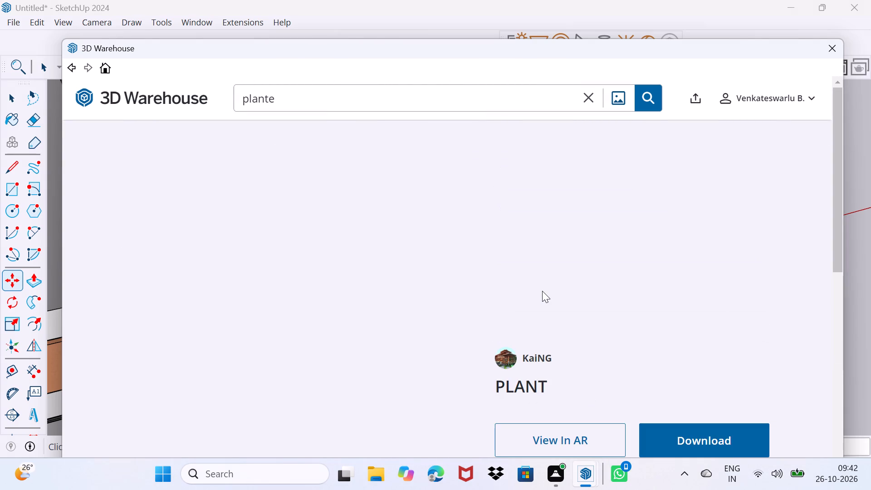
left_click(689, 439)
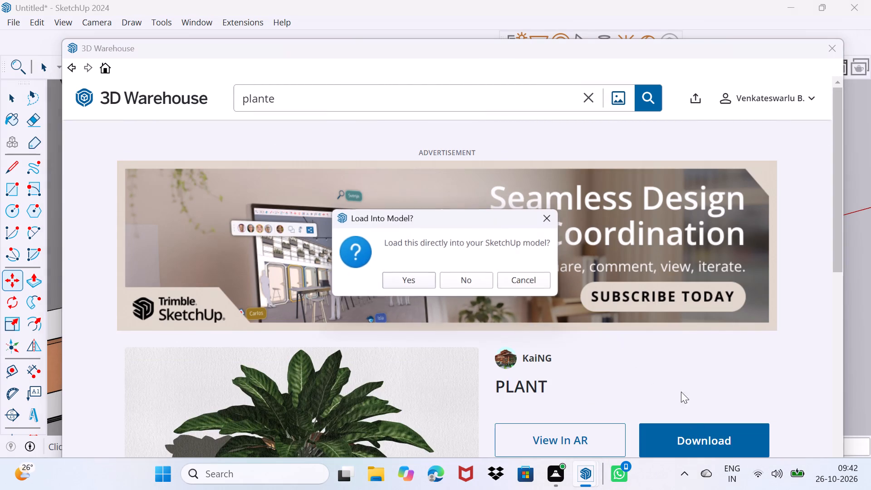
left_click(421, 280)
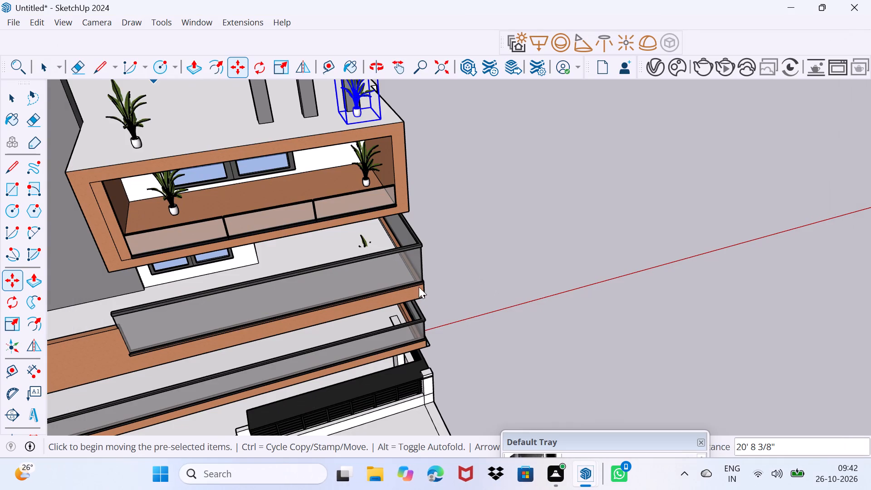
Place the loaded broad-leaved PLANT in its wooden bowl on the open ground beside the house.
scroll(391, 354, "down", 5)
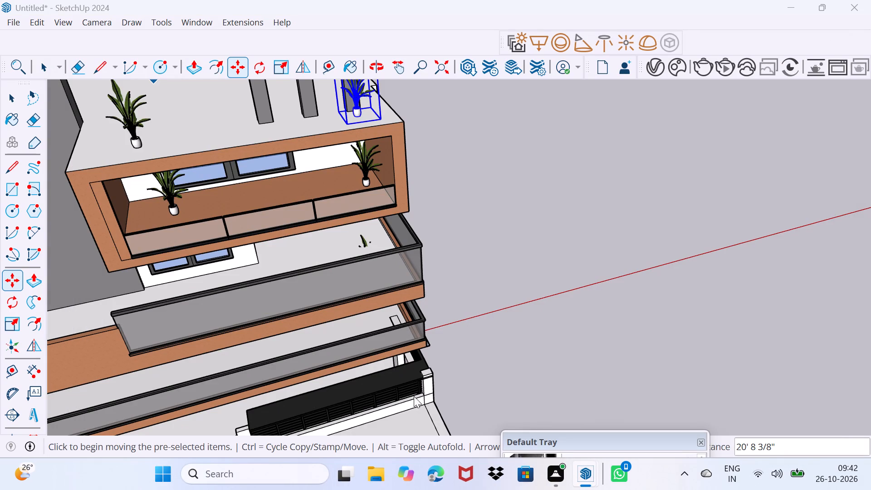
left_click(556, 269)
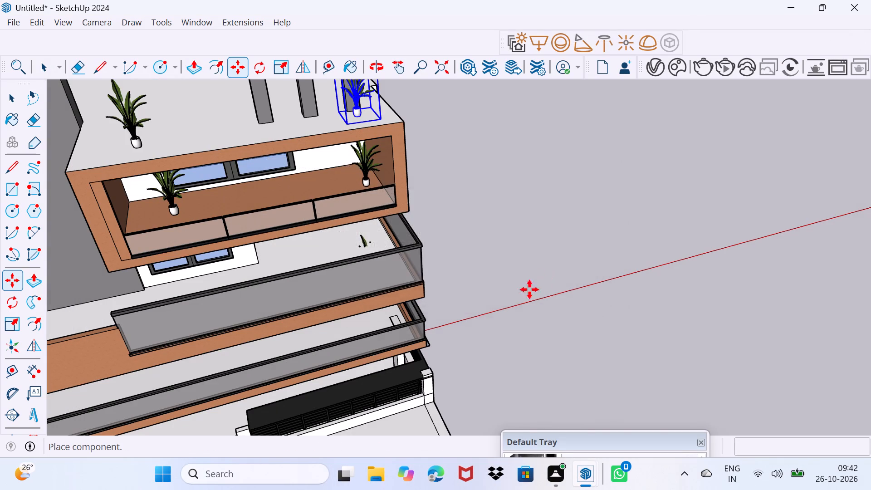
middle_click_drag(476, 375, 469, 264, "ctrl")
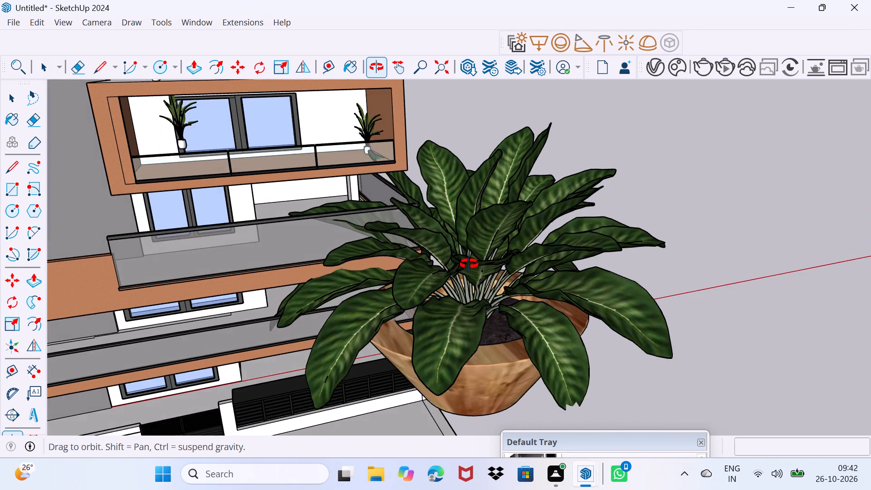
middle_click_drag(469, 264, 462, 124, "ctrl")
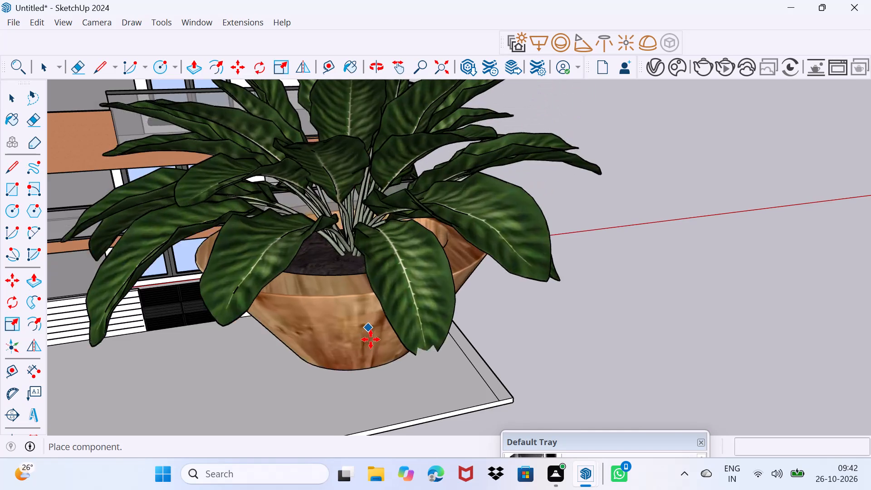
scroll(428, 316, "down", 6)
left_click(603, 287)
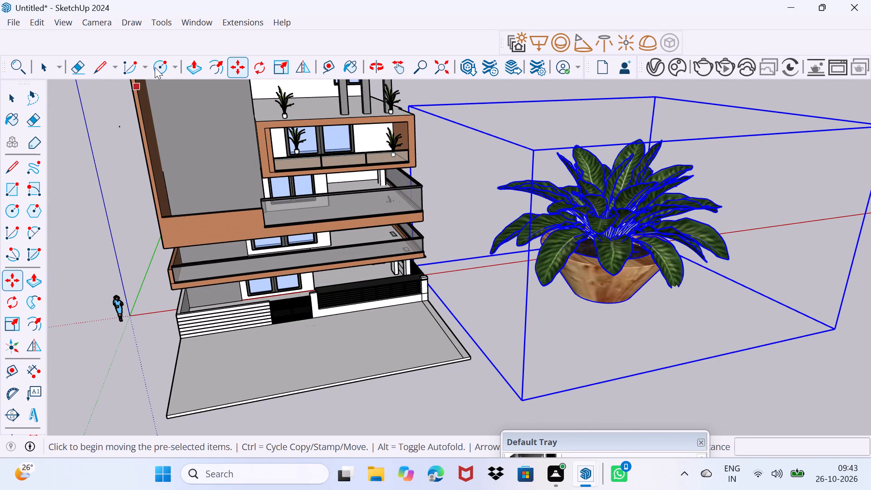
Search the 3D Warehouse models for "plant".
left_click(188, 17)
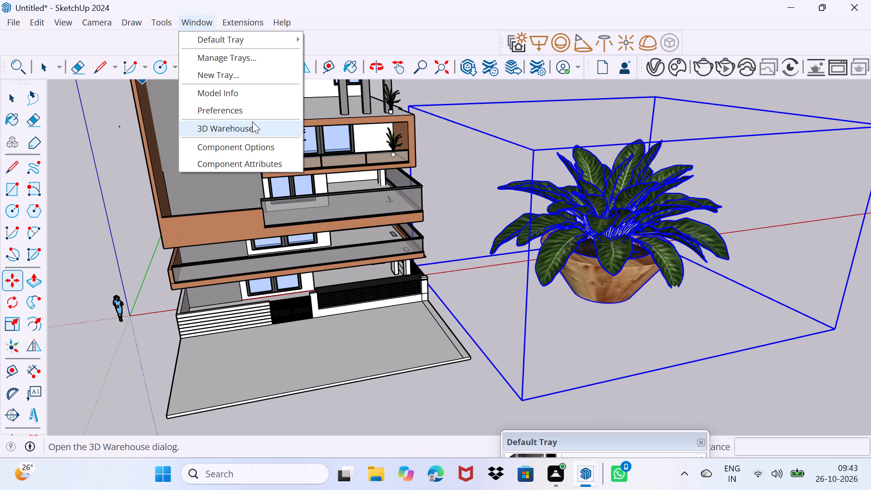
left_click(250, 126)
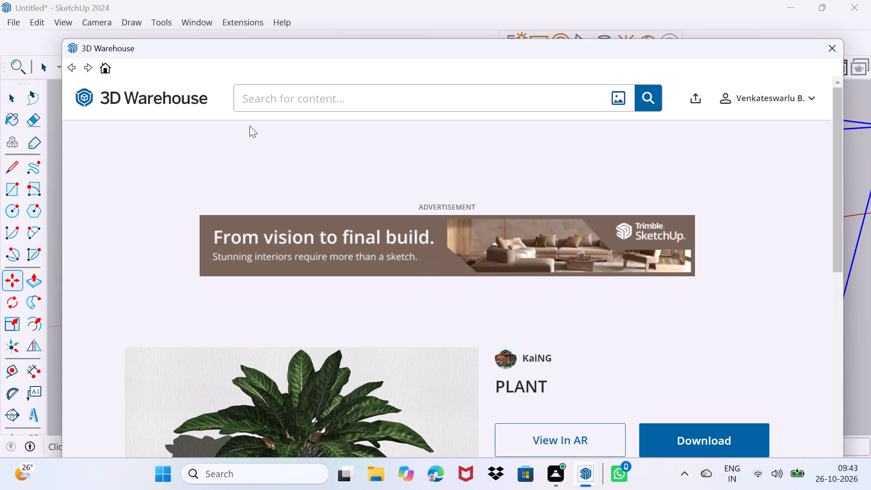
scroll(227, 192, "down", 3)
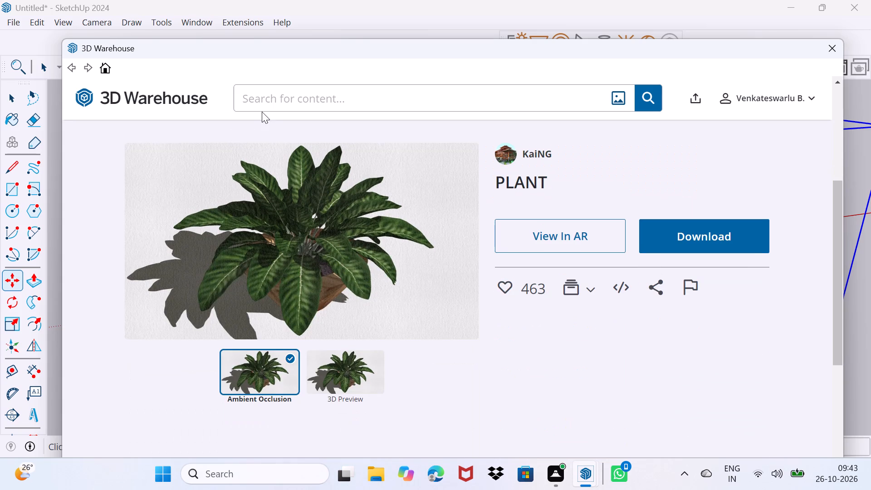
left_click(274, 96)
left_click(309, 102)
type("pl")
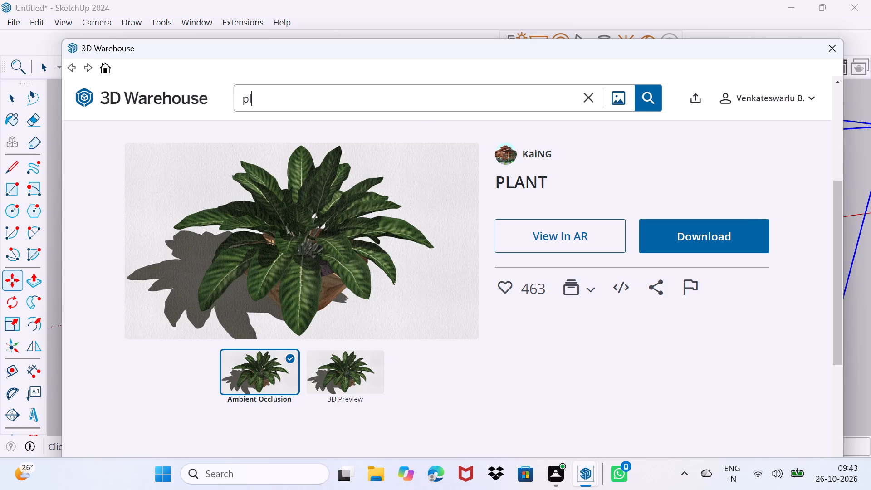
type("ant")
key("Return")
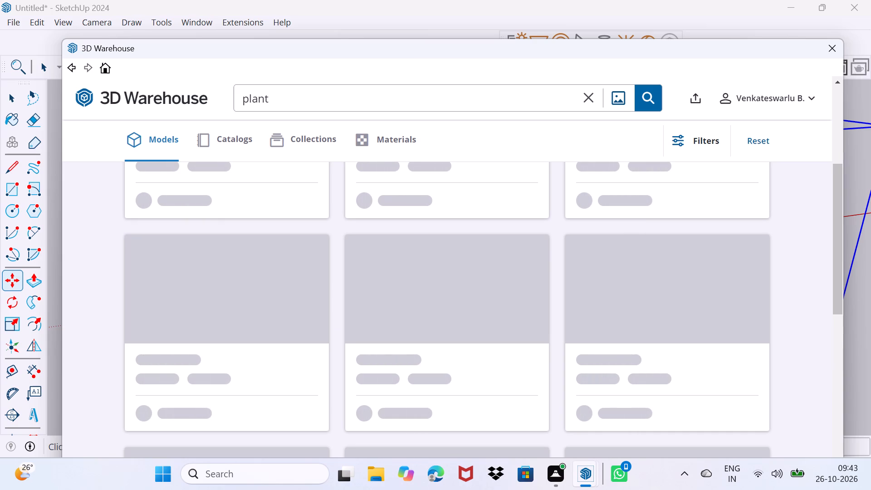
scroll(380, 228, "down", 4)
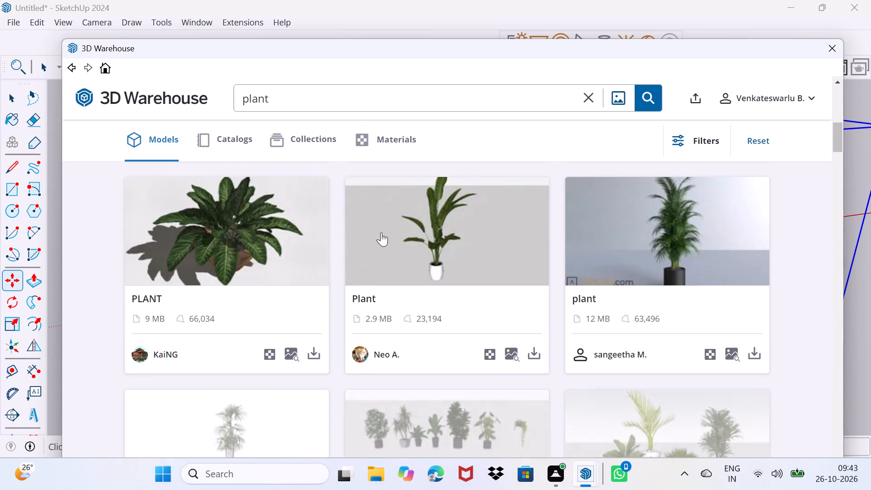
scroll(406, 276, "down", 3)
Browse the 3D Warehouse collections for "plant" through the first batch, looking for further plants suited to the house.
left_click(319, 137)
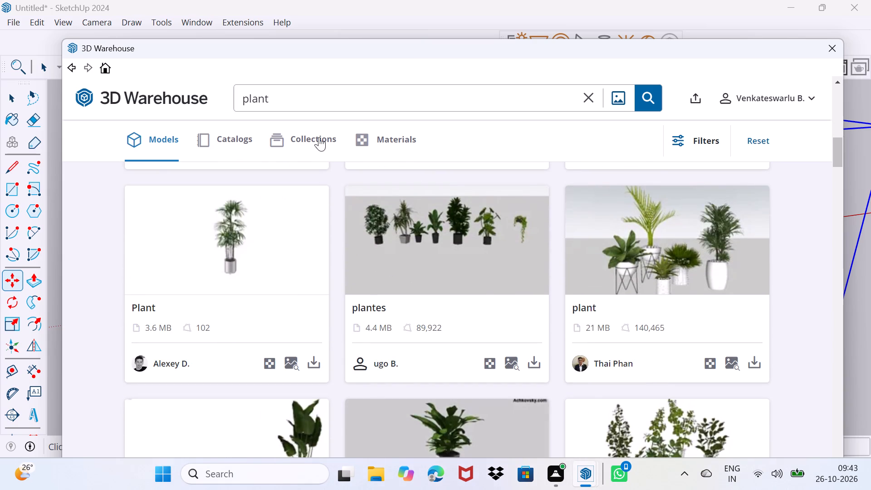
scroll(386, 309, "down", 2)
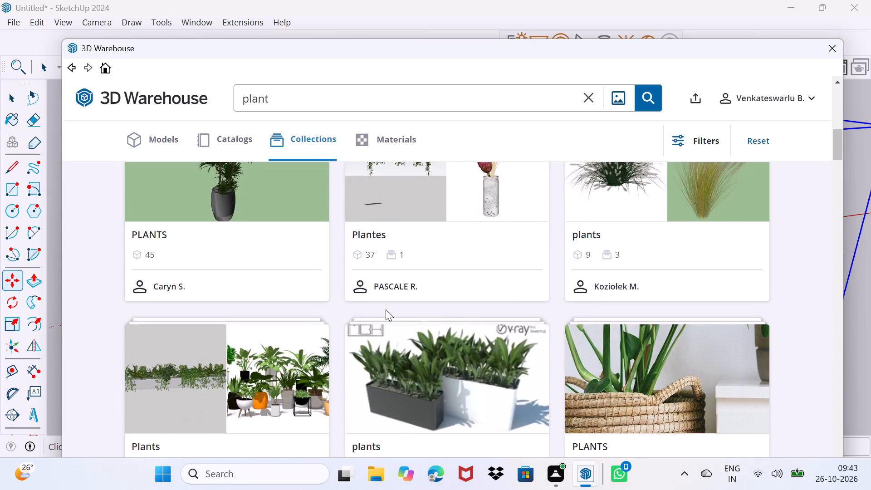
scroll(386, 308, "down", 15)
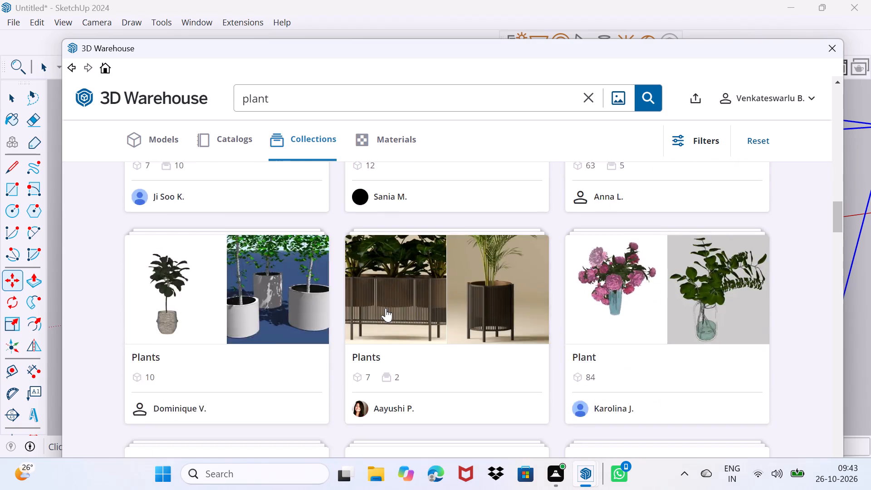
scroll(386, 308, "up", 3)
scroll(386, 308, "down", 7)
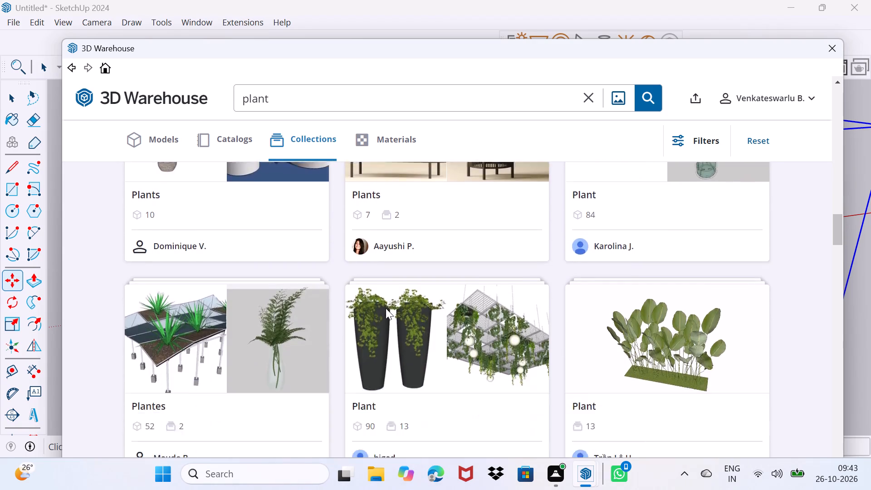
scroll(386, 308, "down", 10)
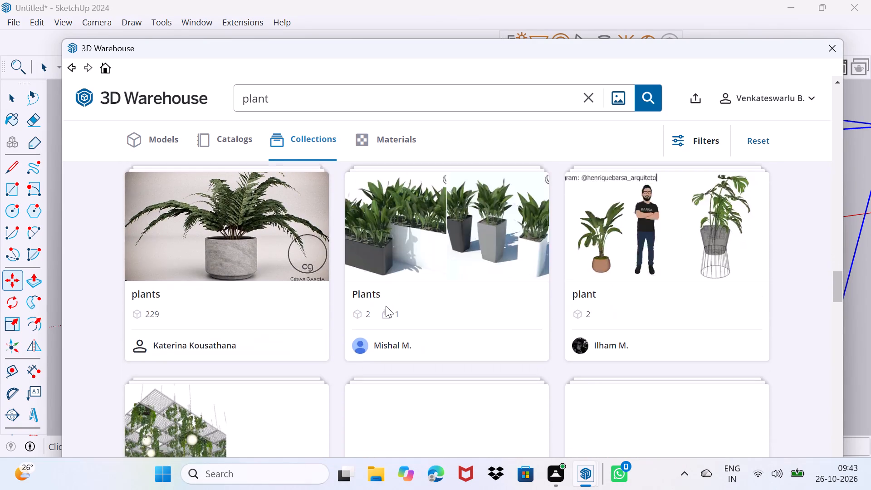
scroll(386, 306, "down", 3)
scroll(386, 304, "up", 3)
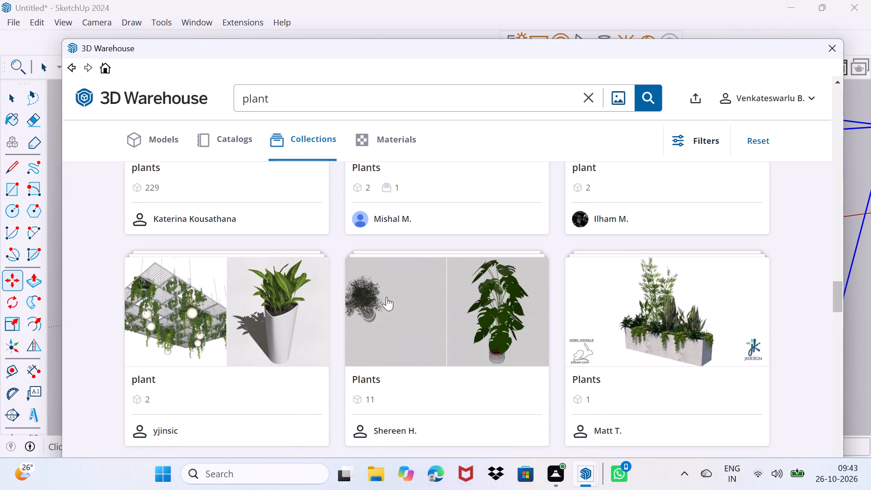
scroll(387, 297, "up", 16)
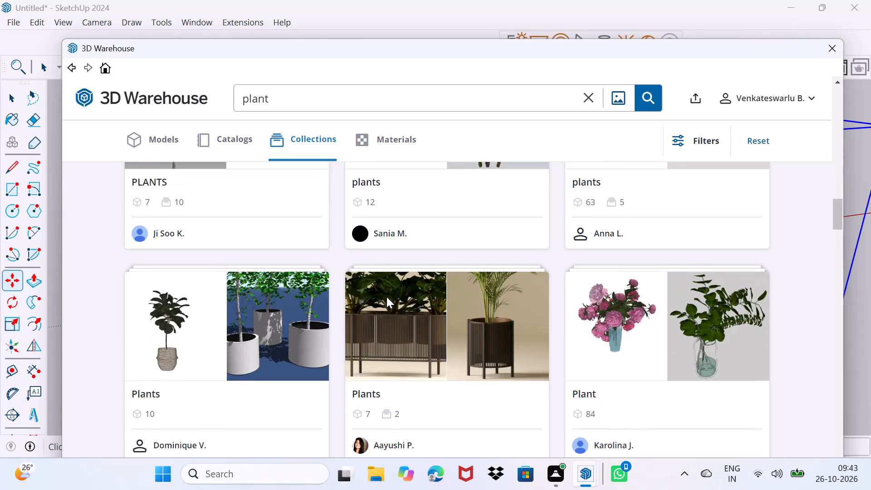
scroll(387, 297, "down", 8)
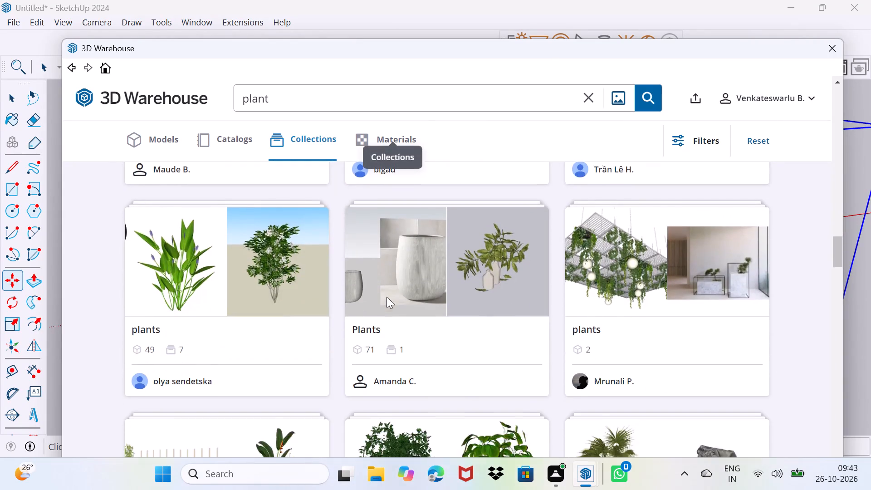
scroll(387, 297, "down", 18)
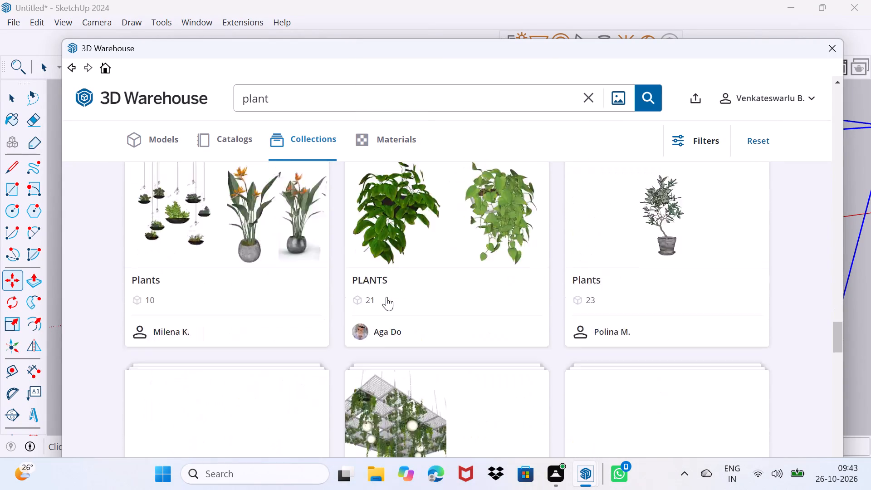
scroll(387, 297, "down", 9)
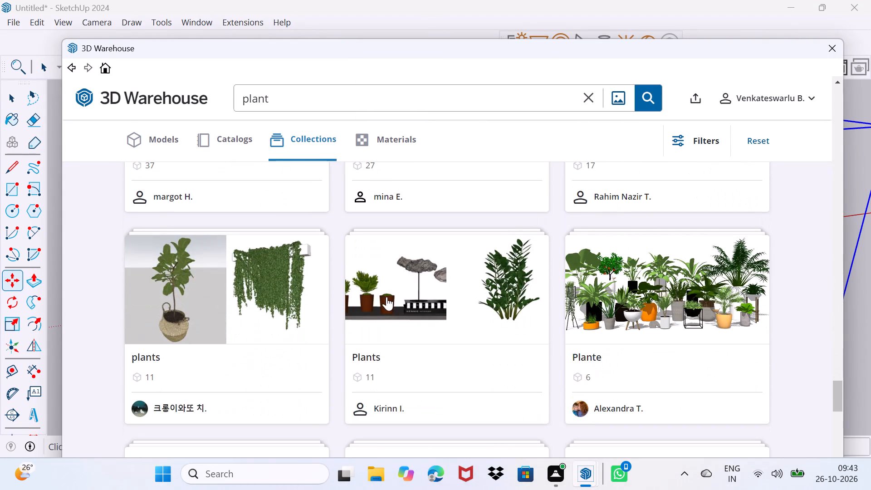
scroll(387, 297, "down", 7)
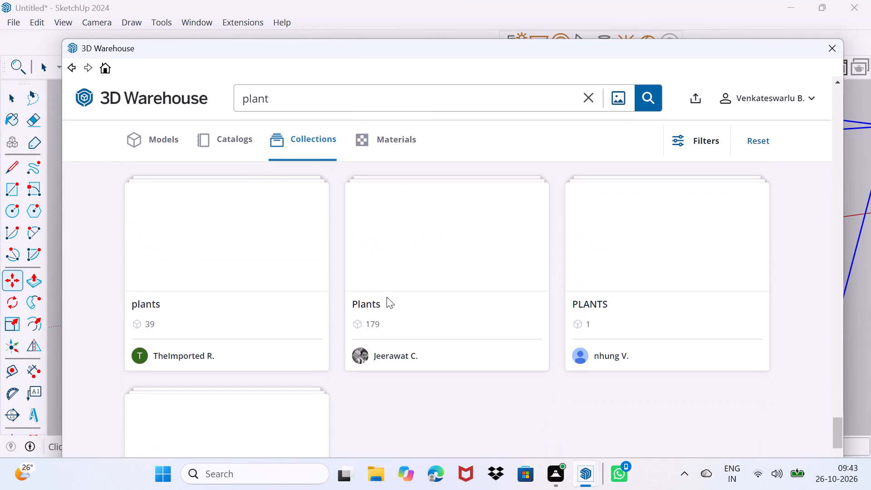
scroll(387, 297, "up", 10)
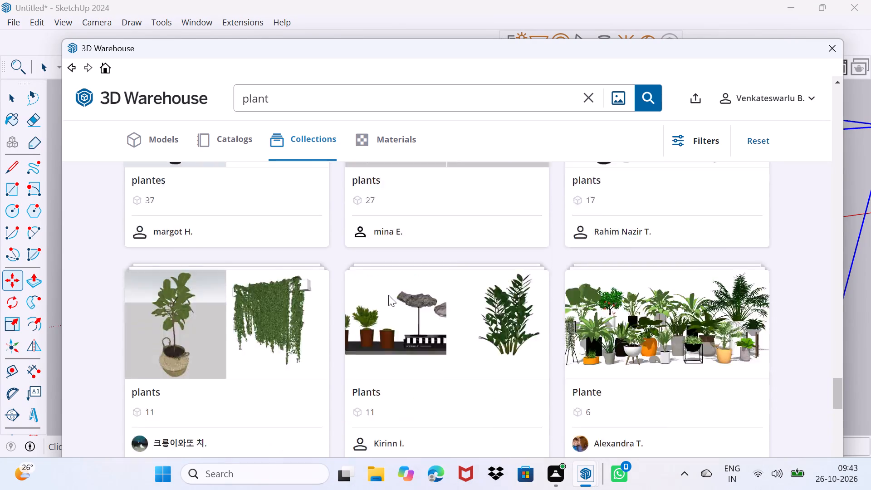
scroll(388, 295, "up", 18)
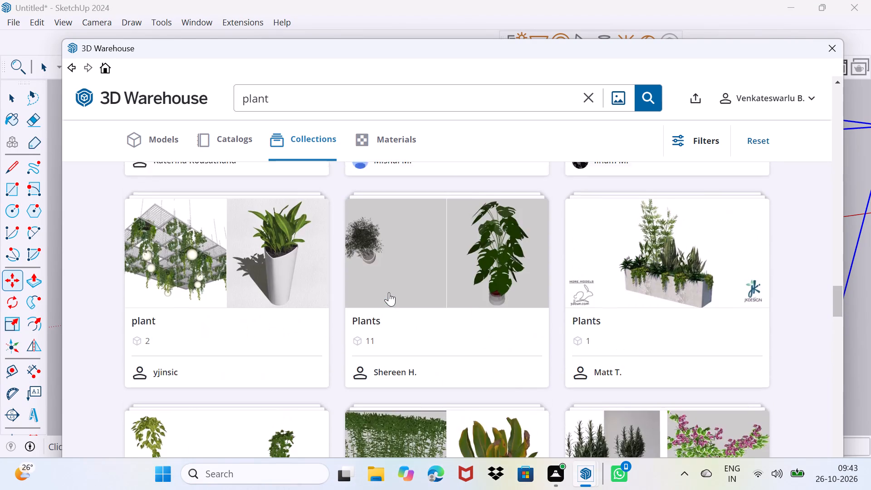
scroll(389, 292, "up", 20)
scroll(389, 292, "up", 4)
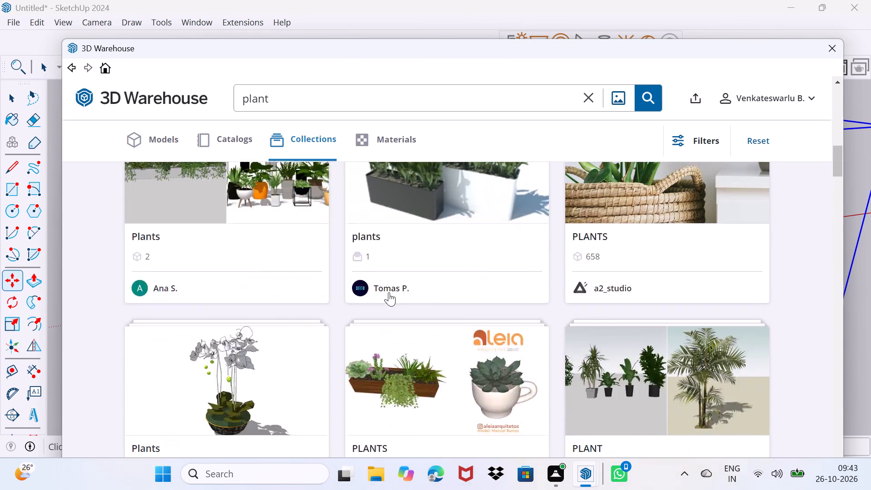
scroll(389, 292, "up", 8)
scroll(389, 292, "down", 2)
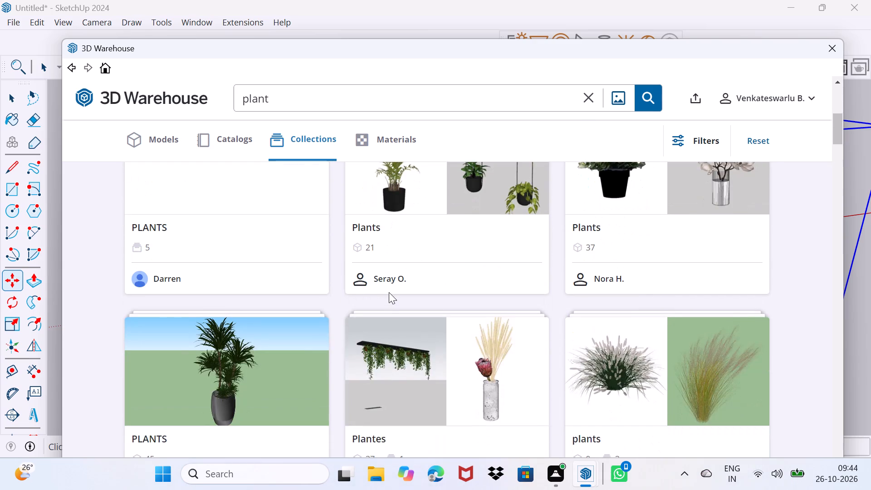
scroll(389, 292, "down", 2)
scroll(389, 292, "up", 12)
scroll(389, 292, "down", 19)
scroll(389, 292, "down", 18)
scroll(389, 292, "down", 5)
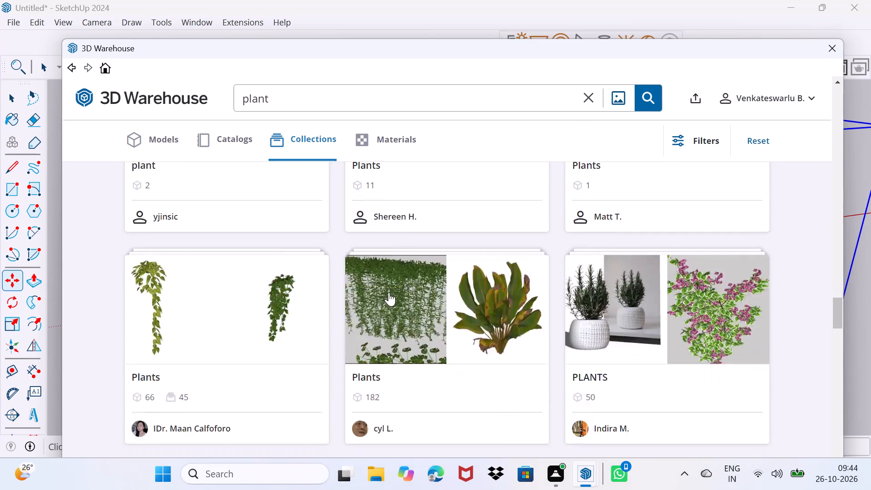
scroll(389, 292, "down", 10)
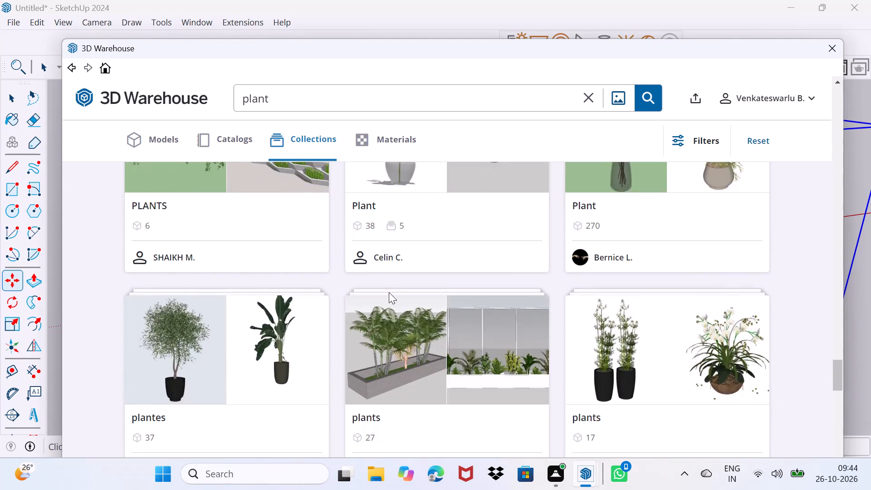
scroll(389, 292, "down", 6)
scroll(389, 291, "up", 8)
scroll(389, 289, "down", 17)
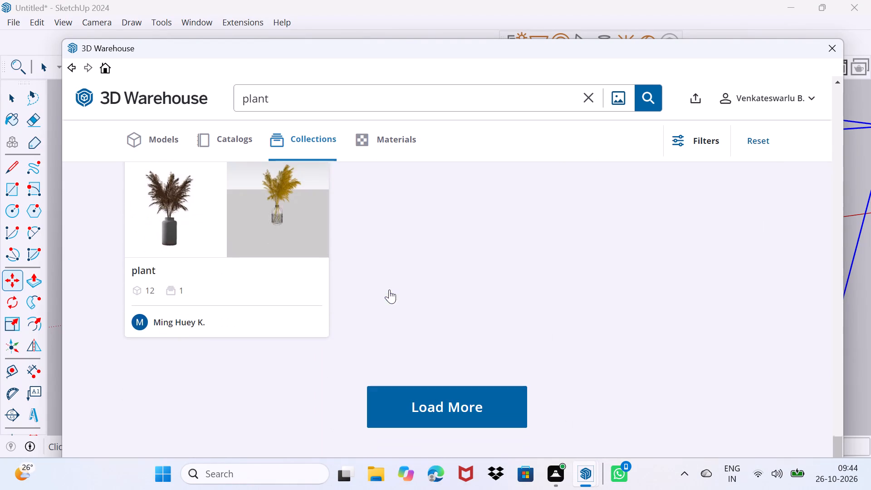
scroll(389, 288, "down", 4)
Load a further batch of the "plant" collections and examine it for plants suited to the house.
left_click(393, 396)
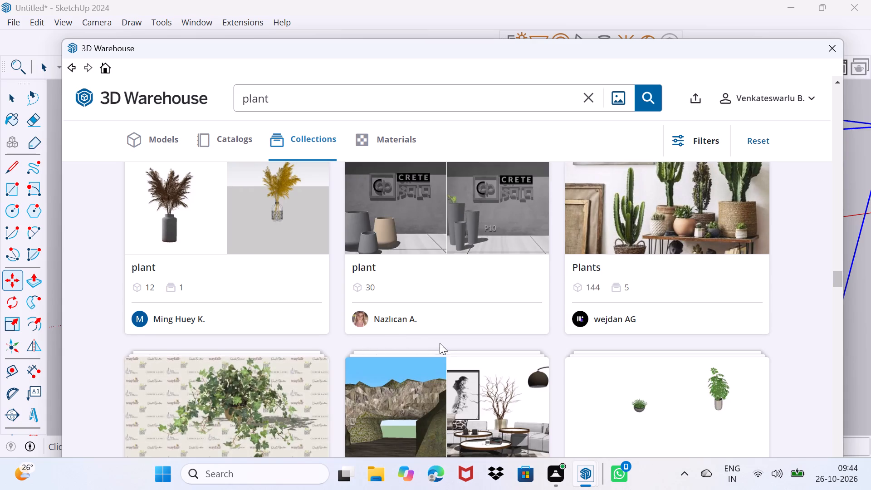
scroll(404, 335, "down", 17)
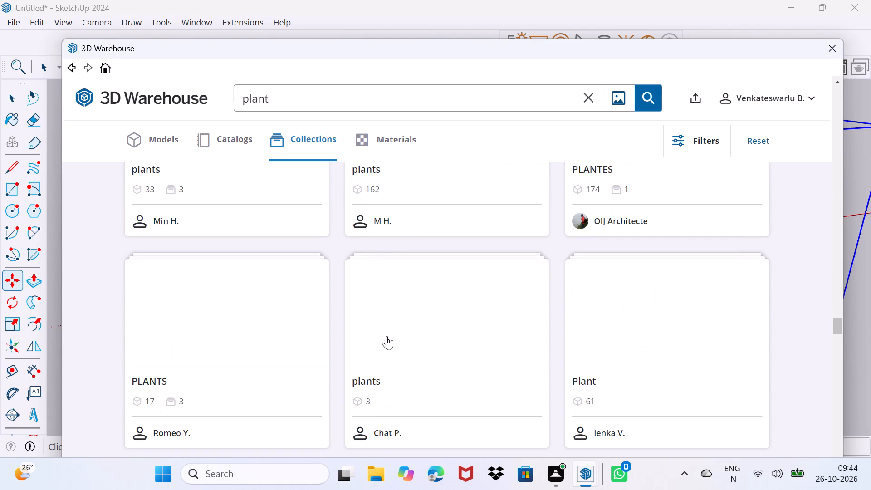
scroll(388, 303, "down", 3)
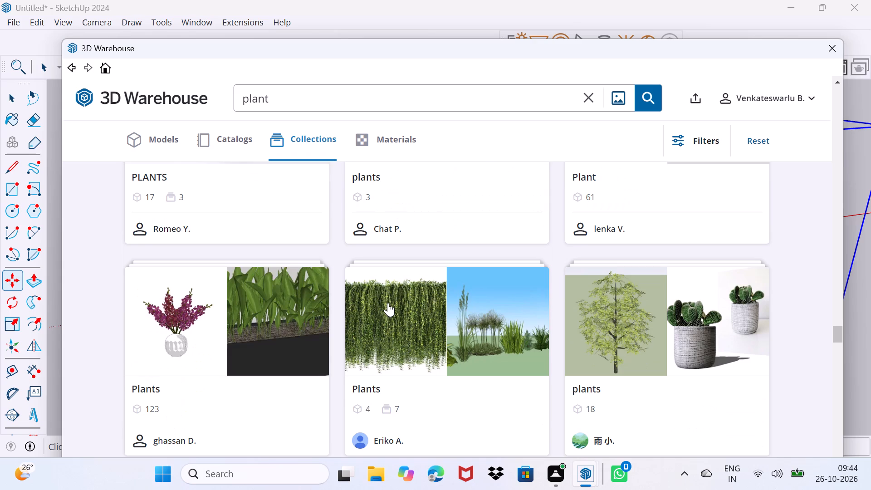
scroll(393, 299, "down", 10)
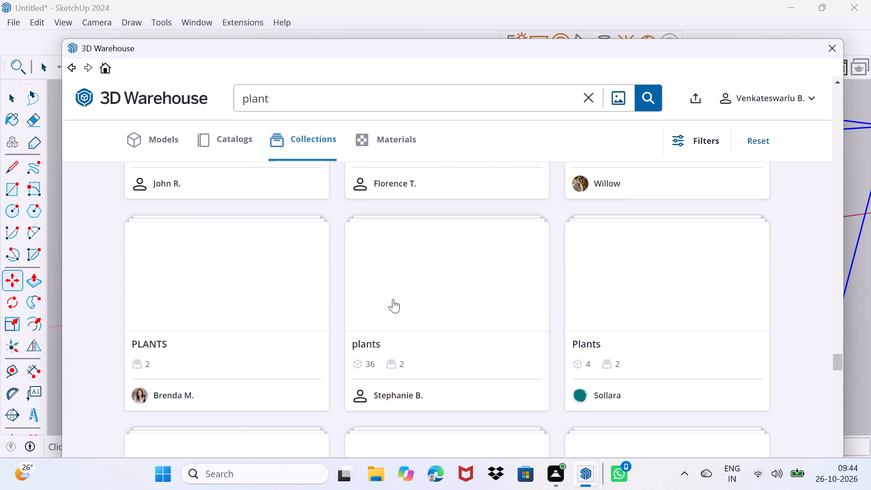
scroll(393, 299, "down", 8)
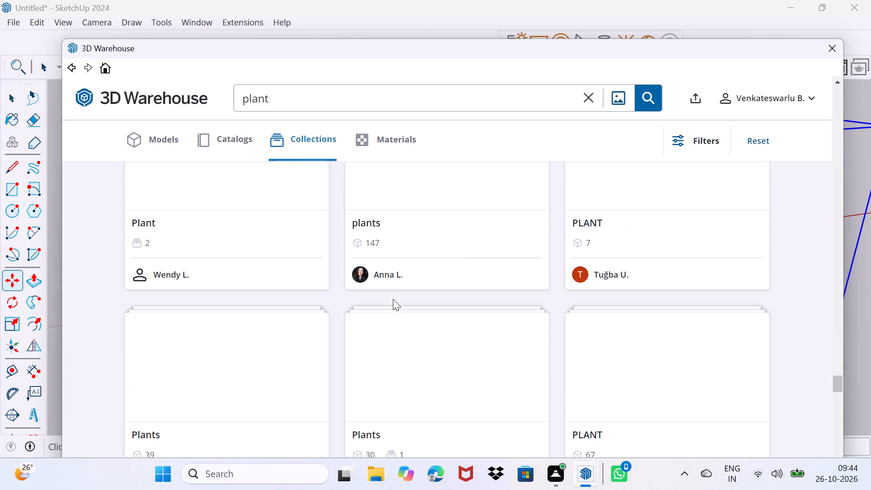
scroll(393, 299, "down", 1)
scroll(393, 299, "up", 3)
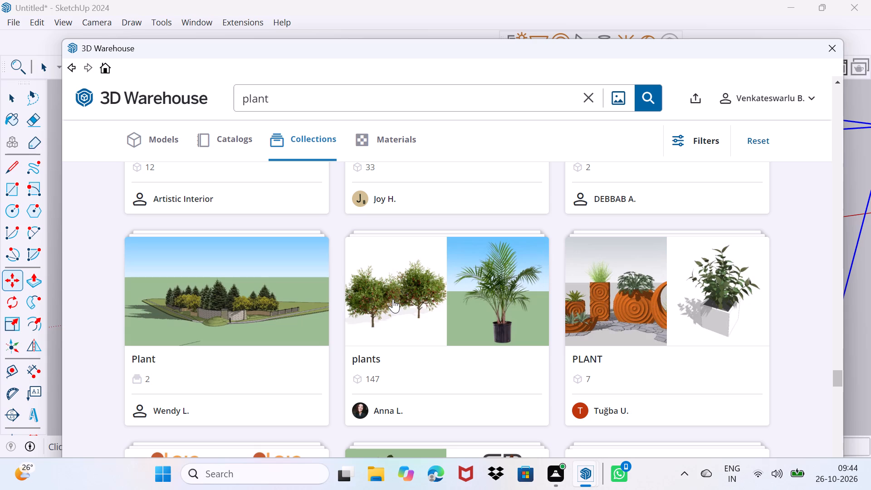
scroll(386, 305, "down", 1)
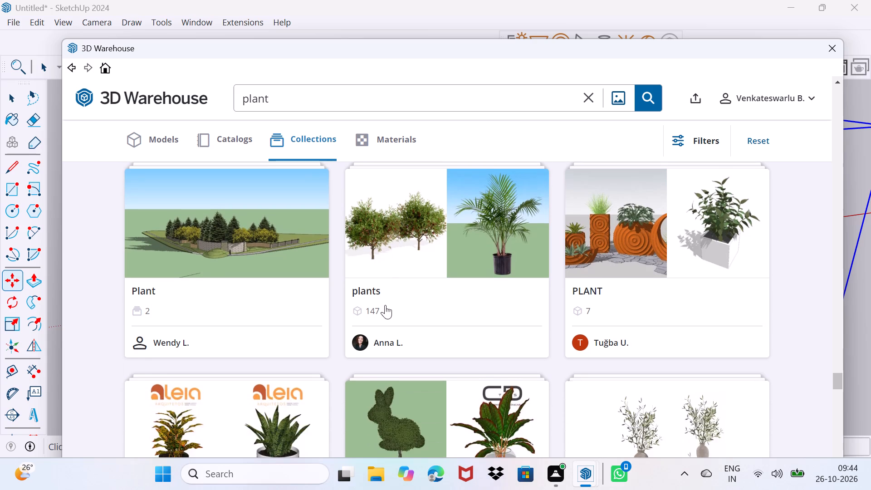
scroll(385, 305, "up", 1)
scroll(385, 305, "down", 7)
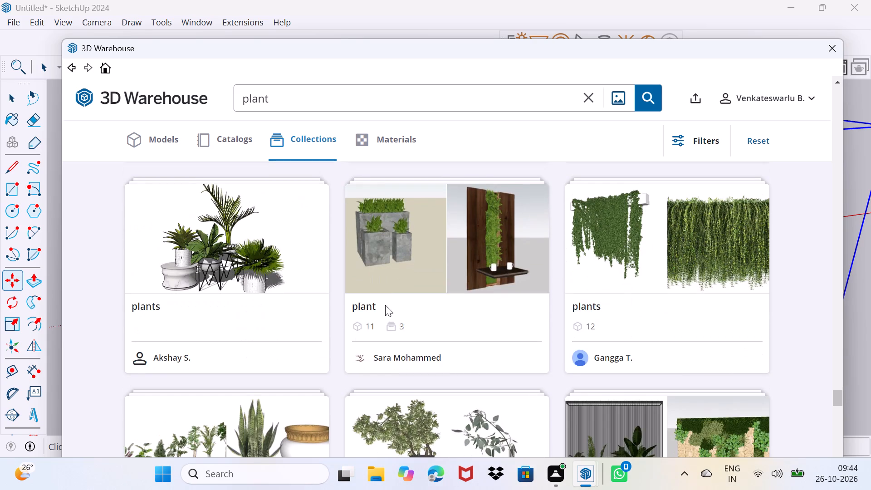
scroll(385, 305, "down", 8)
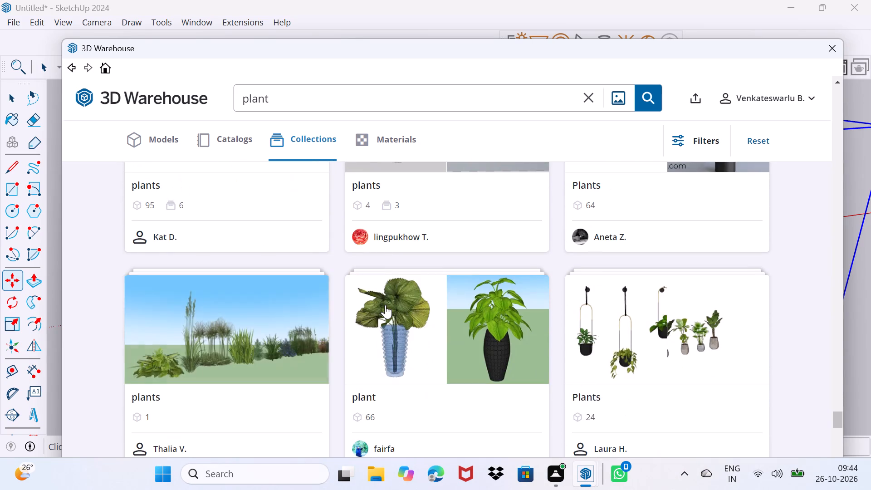
scroll(384, 305, "down", 10)
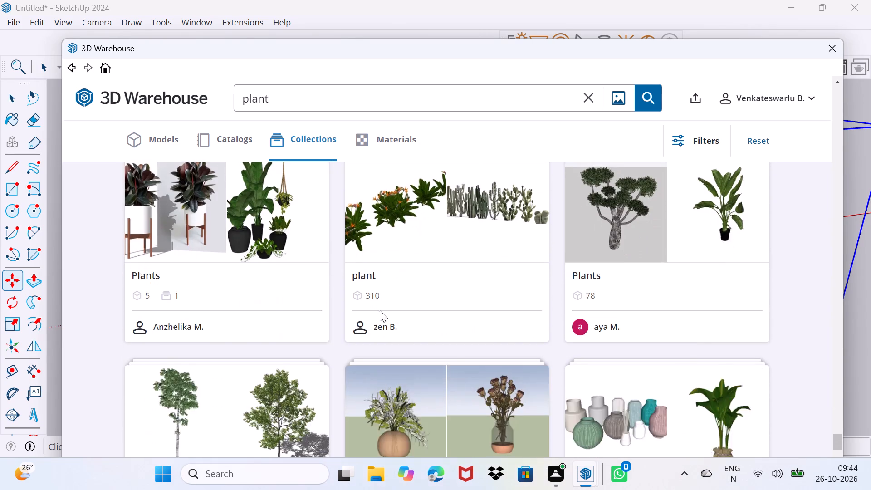
scroll(380, 310, "down", 9)
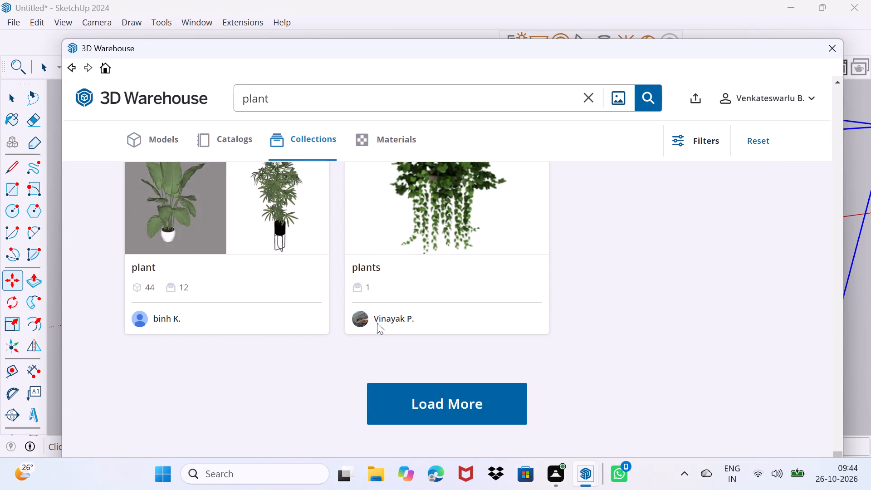
Go back over the loaded "plant" collections and re-examine those at the start of the results for a suitable set.
scroll(316, 227, "up", 18)
scroll(316, 227, "up", 9)
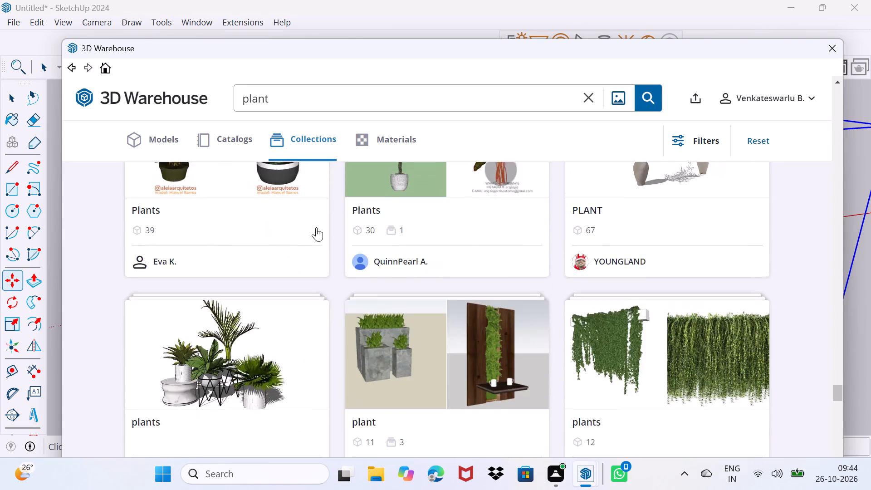
scroll(316, 227, "up", 16)
scroll(316, 227, "up", 12)
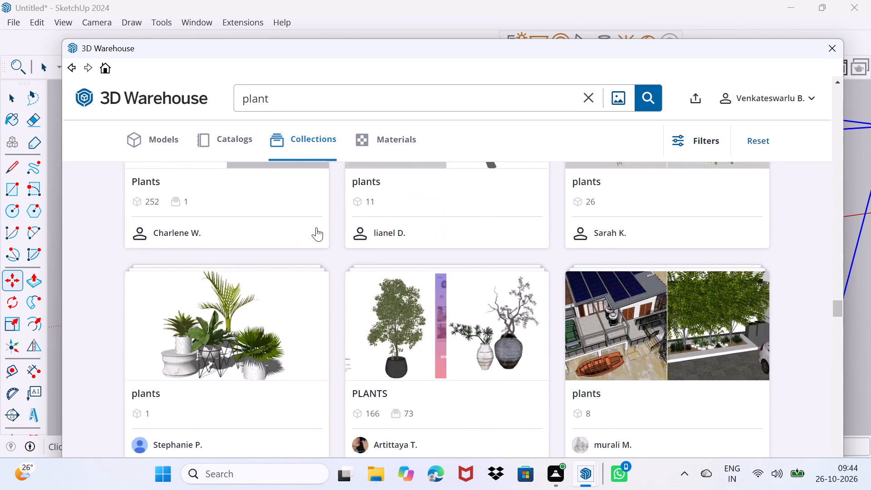
scroll(316, 227, "up", 19)
scroll(316, 227, "up", 7)
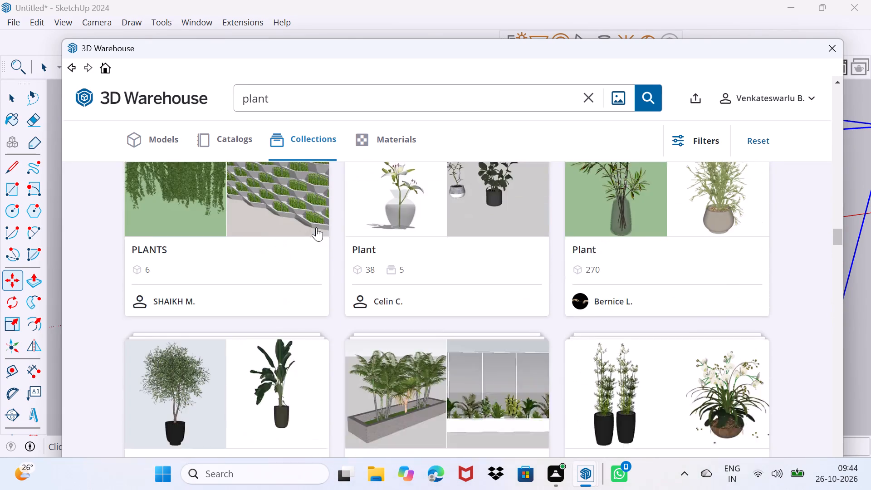
scroll(316, 227, "up", 18)
scroll(316, 227, "up", 7)
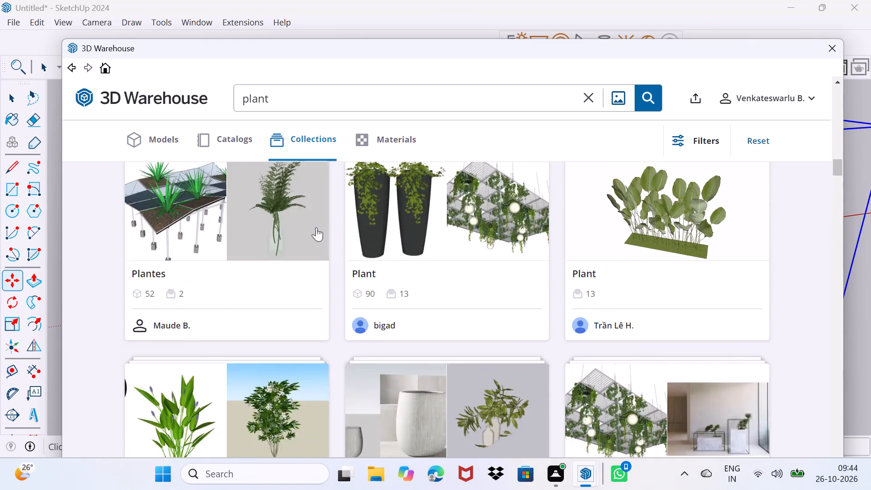
scroll(316, 227, "up", 20)
scroll(316, 227, "up", 7)
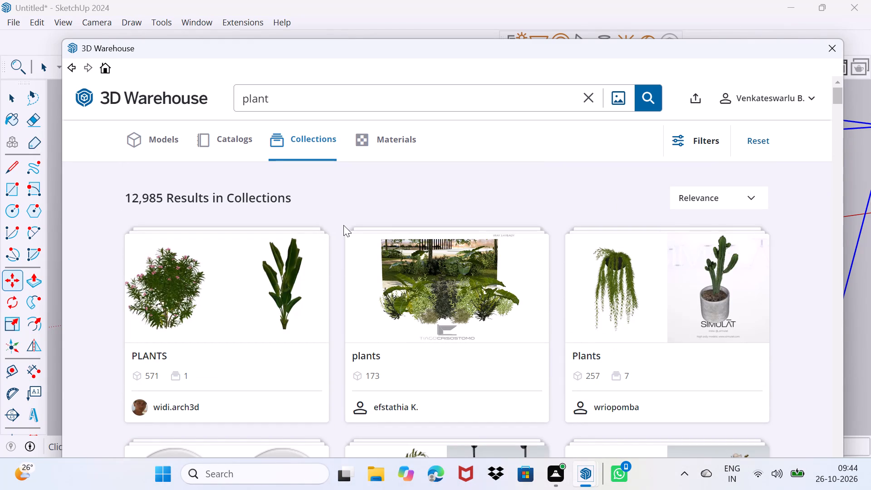
scroll(251, 277, "up", 7)
scroll(248, 293, "down", 3)
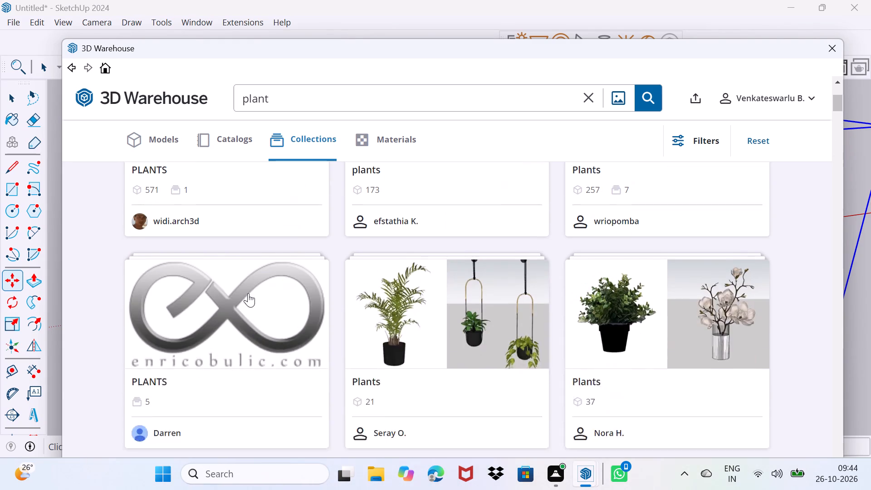
scroll(248, 293, "down", 8)
scroll(248, 293, "up", 2)
scroll(248, 293, "down", 4)
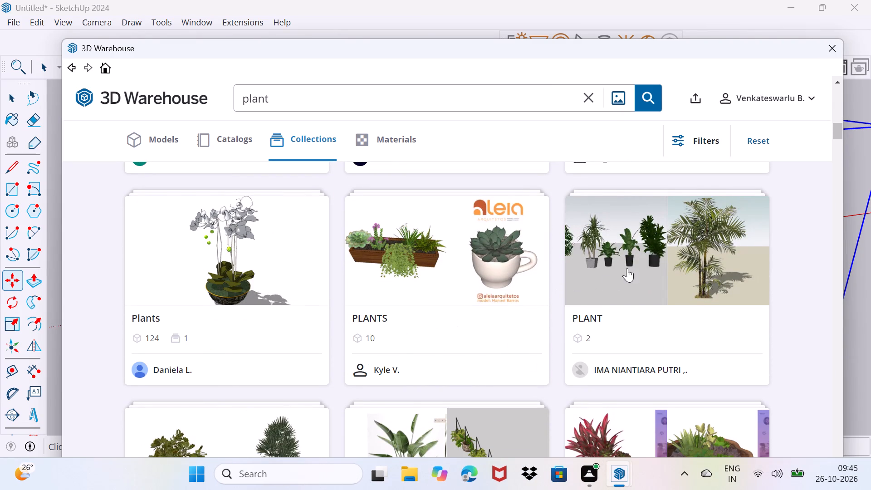
scroll(642, 281, "down", 4)
Open the seven-model PLANTS collection and examine its trees, bamboo and grasses.
left_click(181, 379)
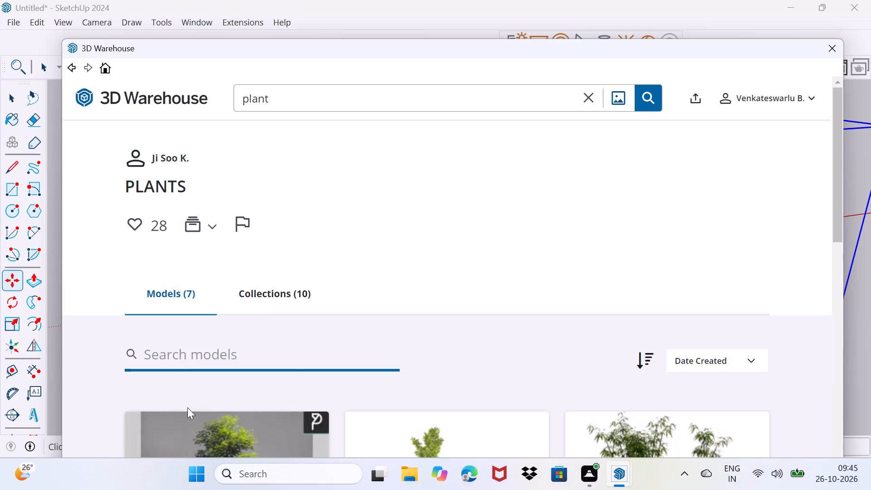
scroll(205, 453, "down", 3)
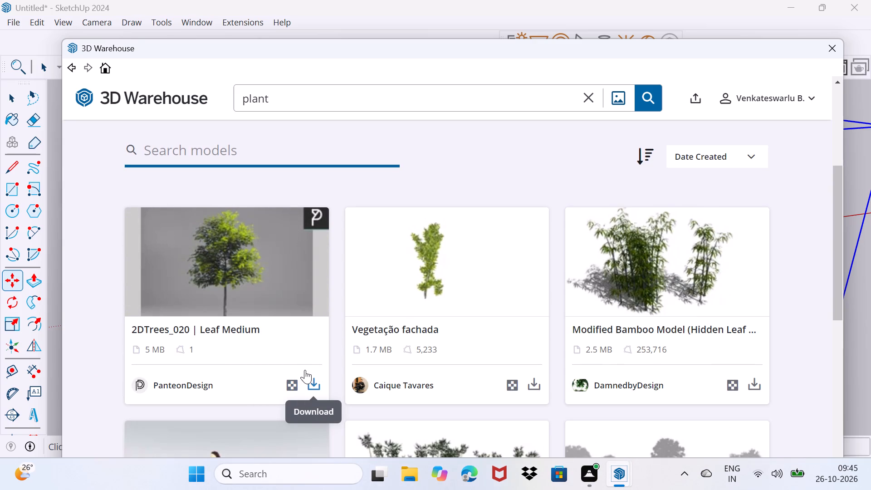
scroll(311, 373, "down", 9)
scroll(311, 373, "up", 5)
scroll(311, 363, "down", 2)
scroll(311, 363, "up", 4)
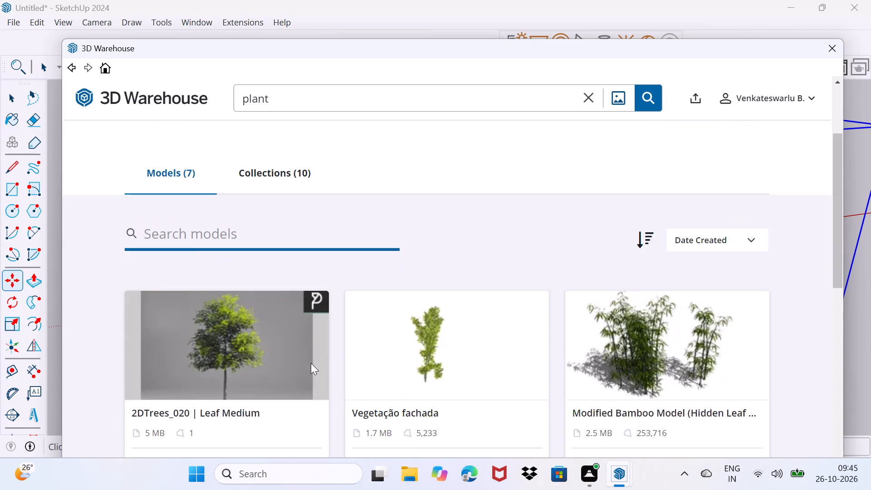
scroll(270, 362, "up", 3)
scroll(270, 362, "down", 4)
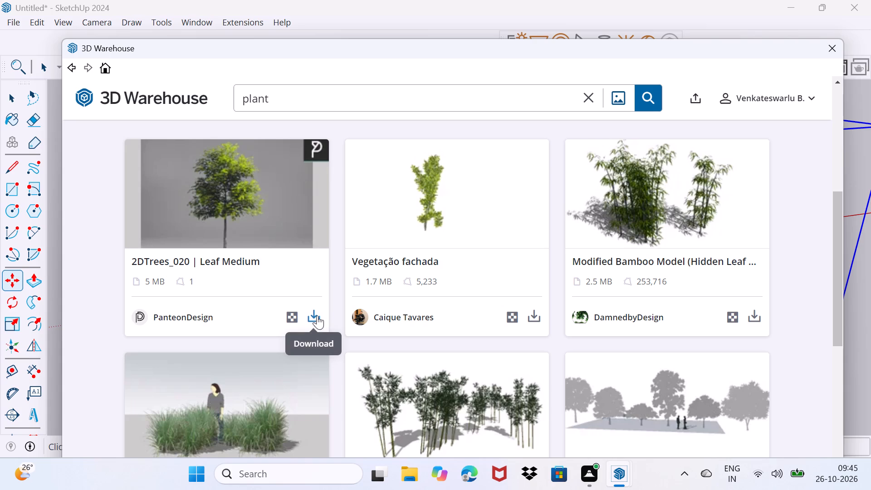
Load the 5 MB "2DTrees_020 | Leaf Medium" tree from the collection directly into the model.
left_click(317, 315)
left_click(400, 276)
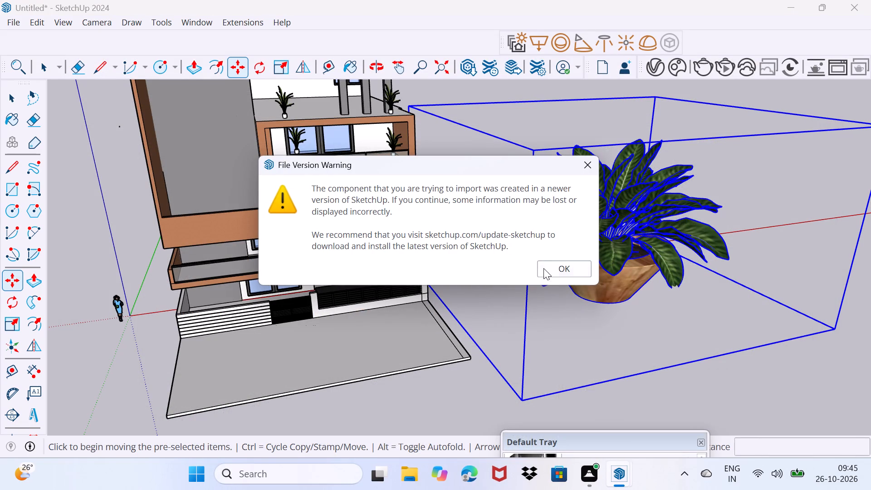
left_click(549, 270)
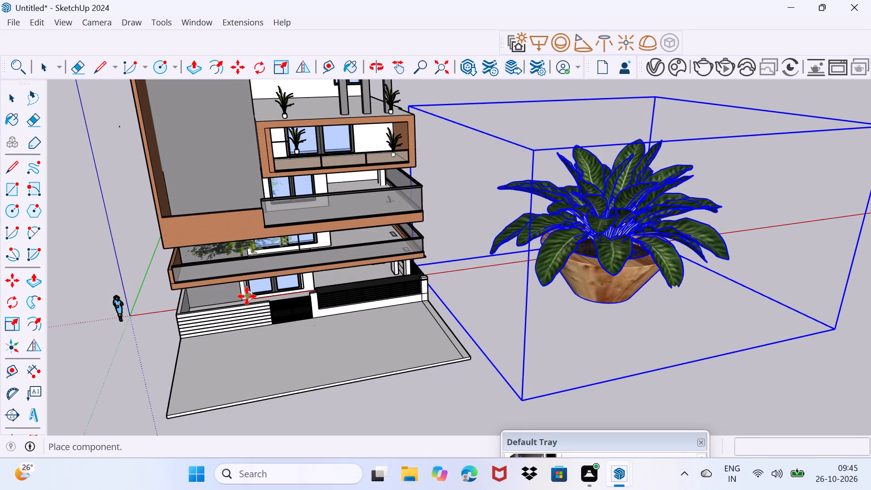
Place the loaded tree near the front edge of the upper balcony floor, before the tall grey wall.
scroll(230, 293, "up", 3)
middle_click_drag(240, 239, 230, 351)
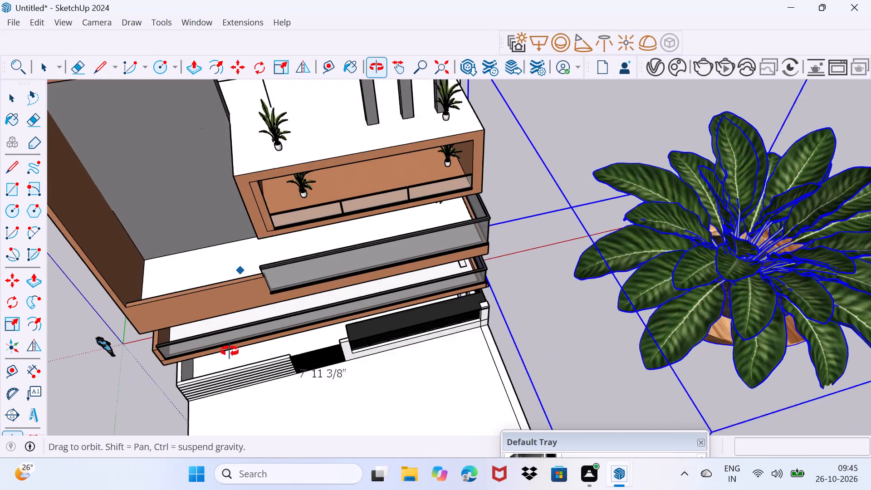
middle_click_drag(230, 351, 227, 331)
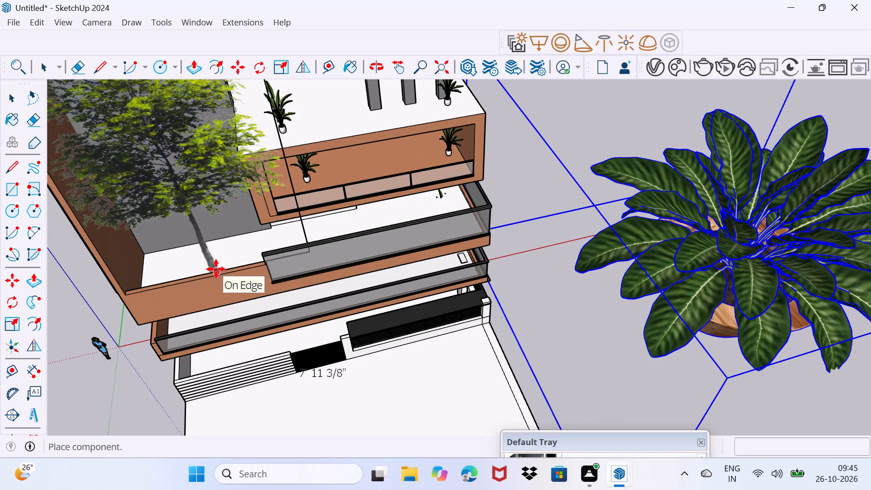
left_click(205, 262)
Scale the balcony tree to 0.77 of its height, about 0.84 of its width and about 0.68 of its depth.
scroll(187, 246, "down", 2)
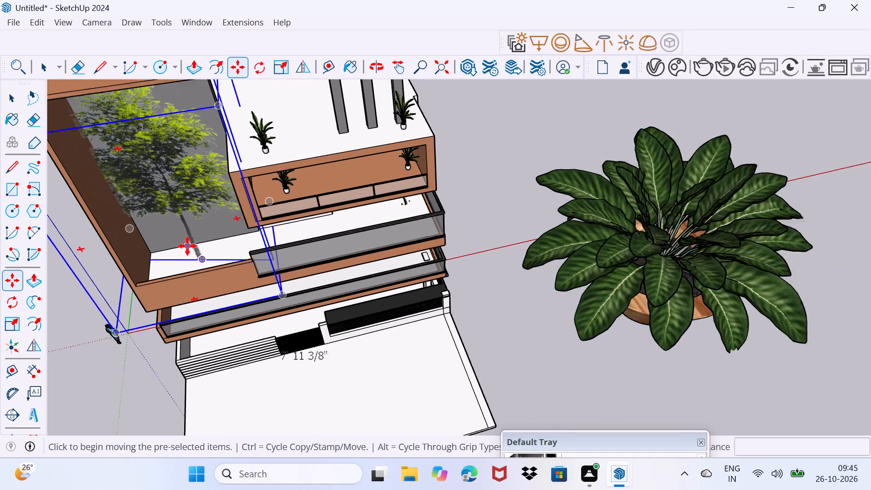
scroll(187, 246, "down", 6)
middle_click_drag(188, 265, 251, 225)
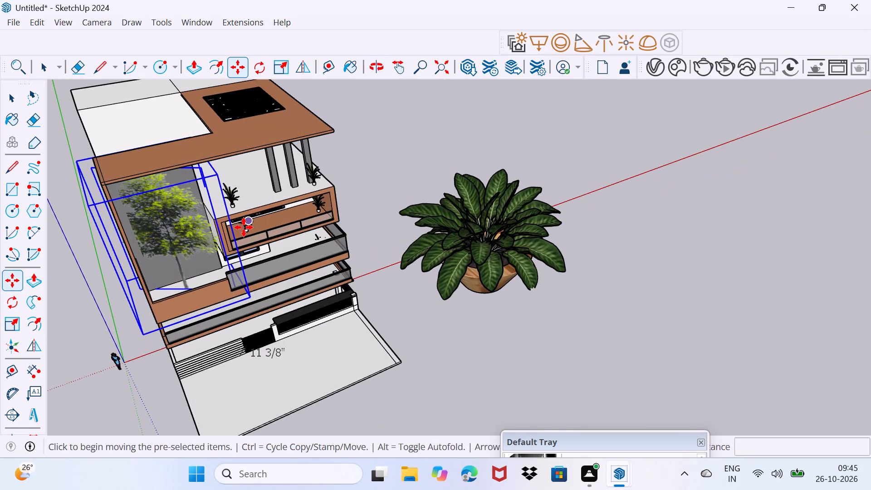
key("s")
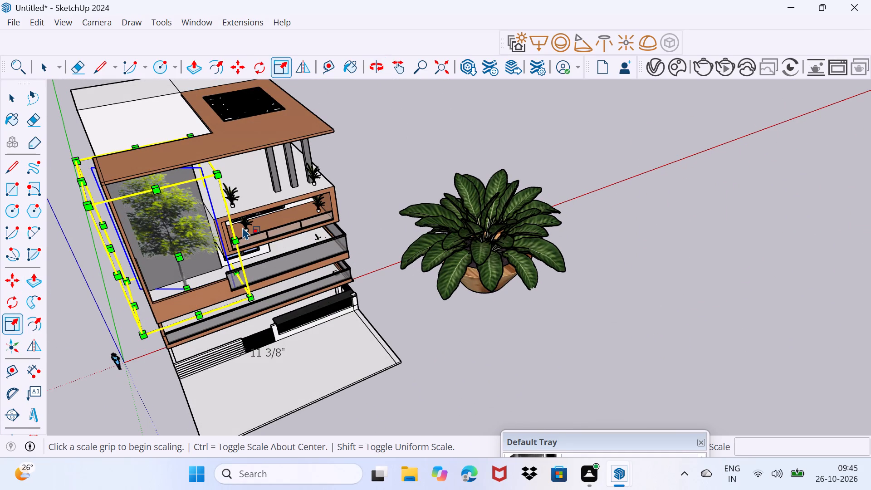
left_click_drag(142, 165, 152, 200)
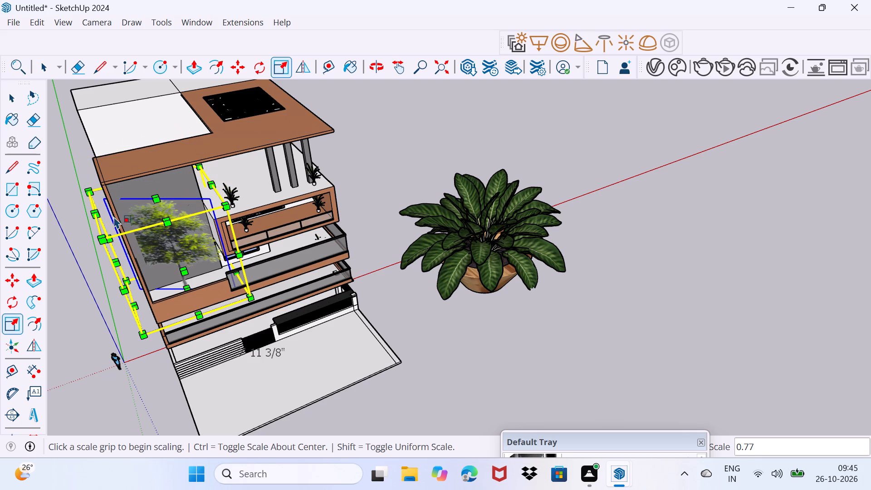
left_click_drag(117, 259, 137, 258)
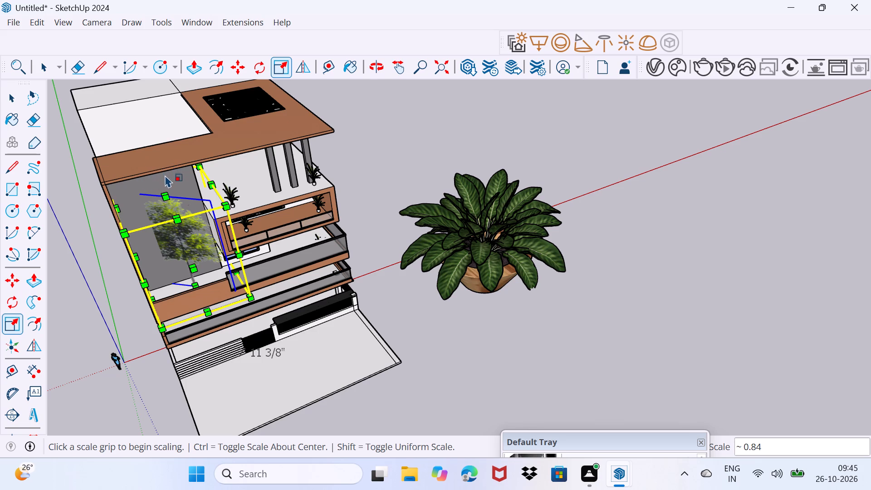
left_click_drag(157, 173, 161, 183)
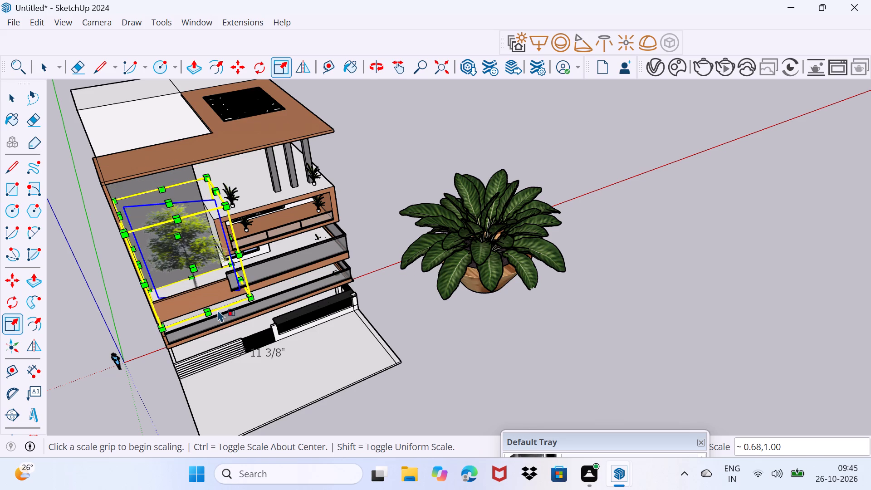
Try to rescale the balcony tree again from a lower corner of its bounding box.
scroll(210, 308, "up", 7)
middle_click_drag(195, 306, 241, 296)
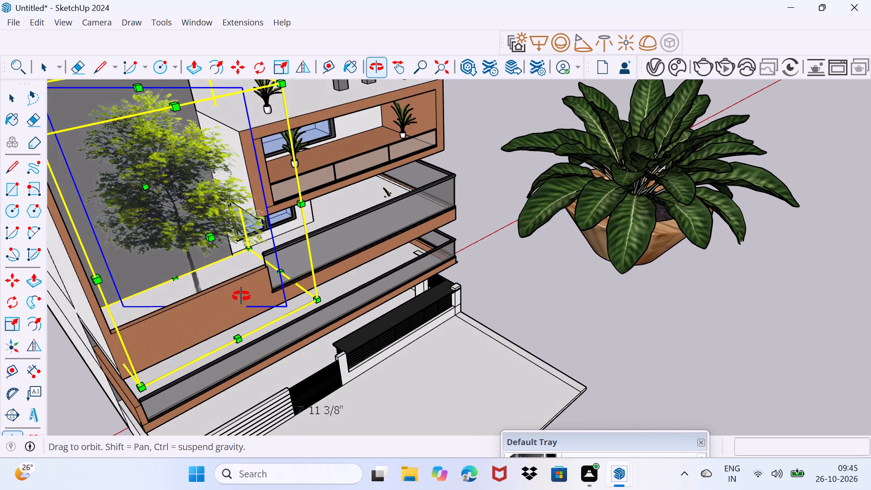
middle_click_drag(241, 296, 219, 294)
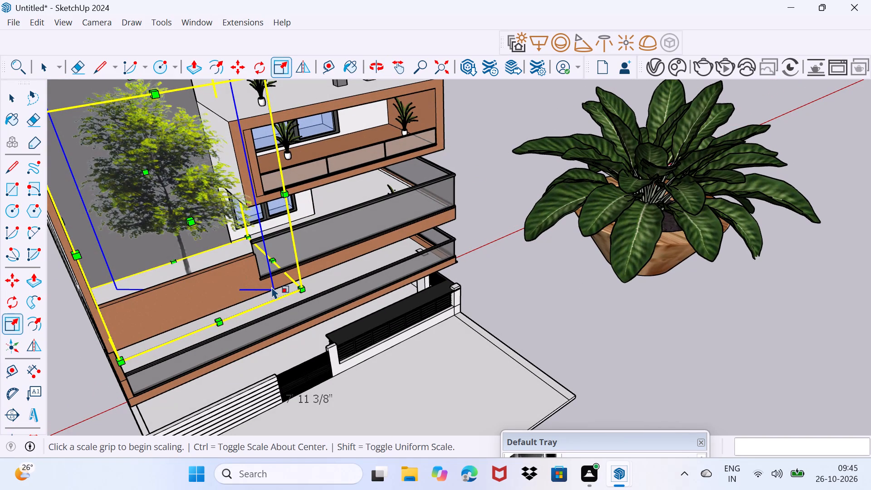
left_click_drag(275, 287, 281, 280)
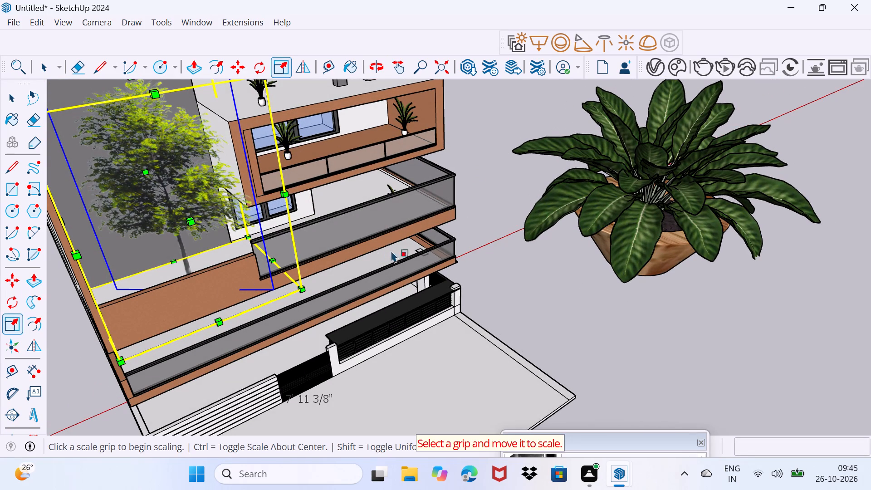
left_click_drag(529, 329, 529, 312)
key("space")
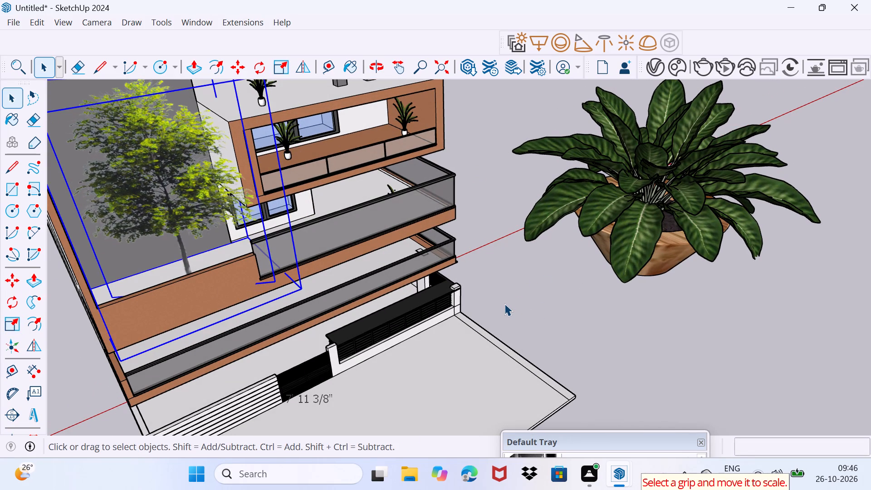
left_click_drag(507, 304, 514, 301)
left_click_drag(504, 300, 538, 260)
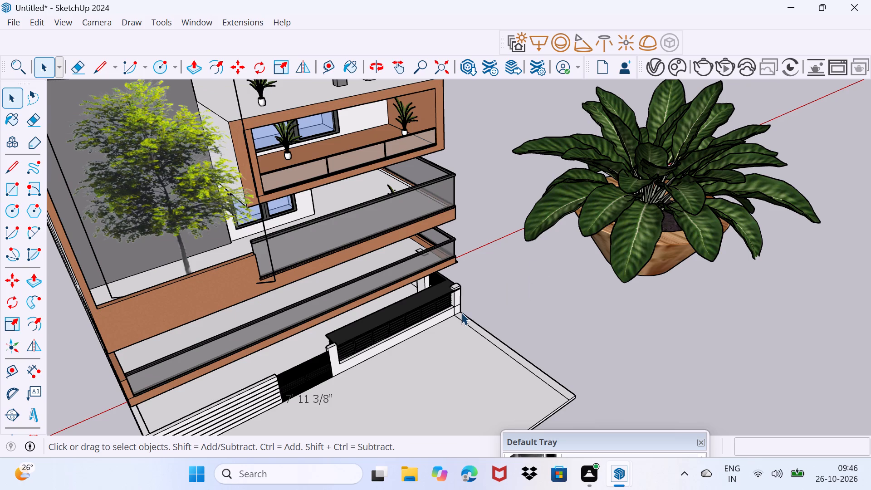
Scale the balcony tree down uniformly about its opposite corner to a little over half its size.
scroll(462, 313, "down", 4)
middle_click_drag(442, 300, 280, 313)
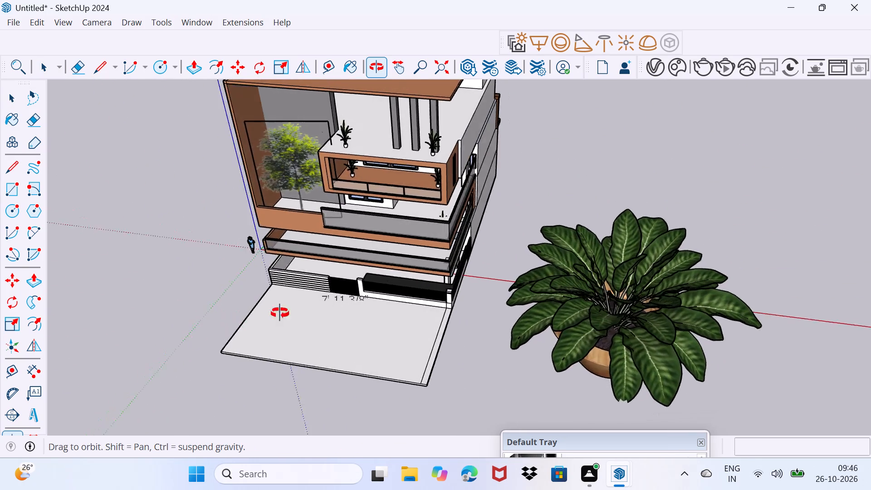
middle_click_drag(280, 313, 108, 396)
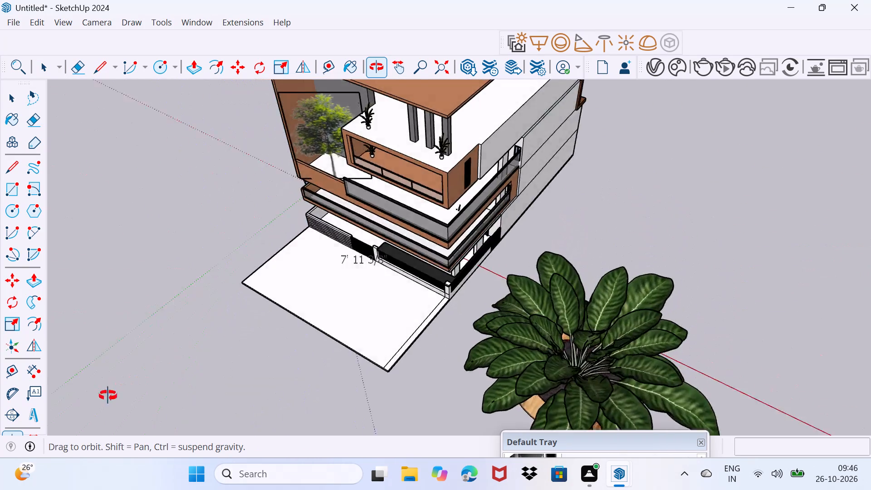
middle_click_drag(108, 396, 246, 418)
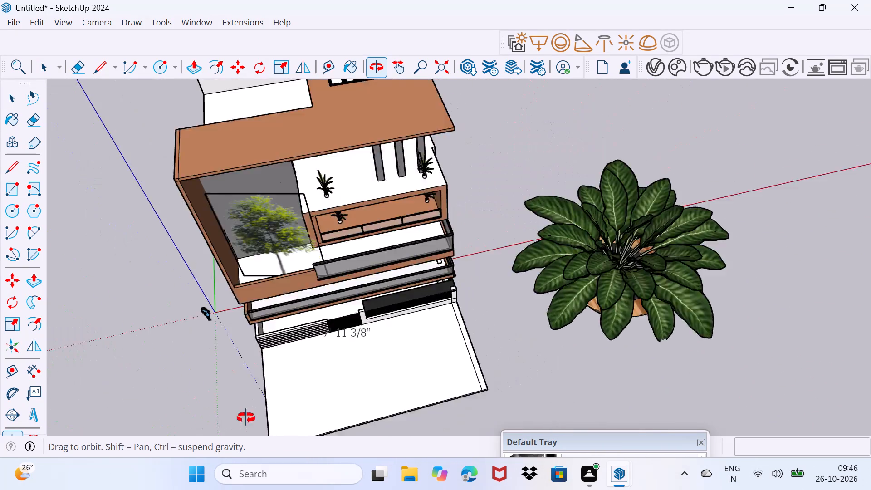
middle_click_drag(246, 418, 303, 372)
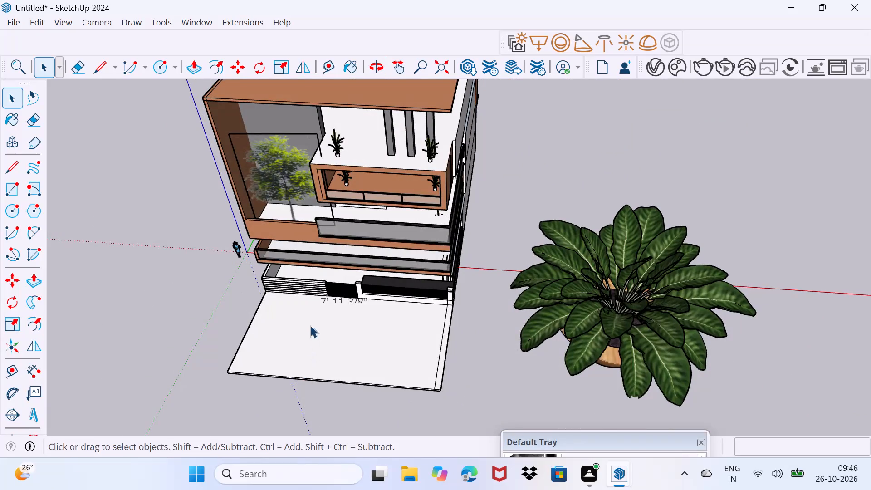
middle_click_drag(274, 305, 261, 309)
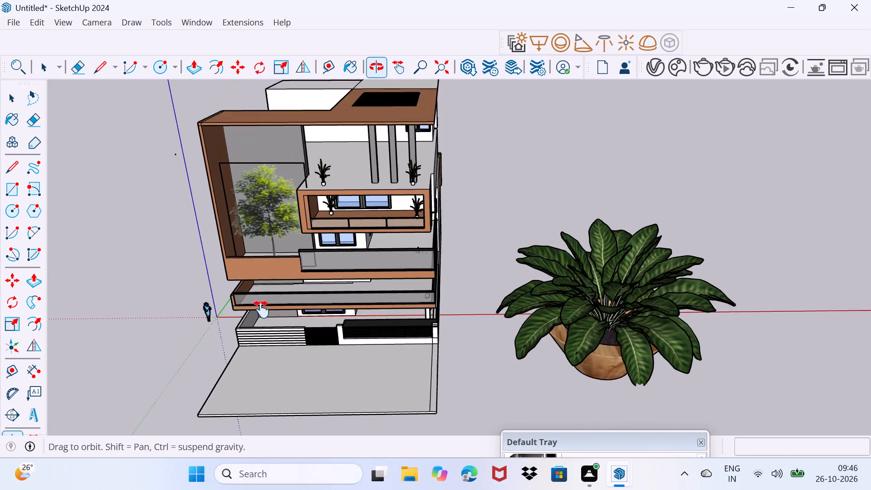
middle_click_drag(261, 309, 247, 328)
middle_click_drag(251, 373, 282, 319)
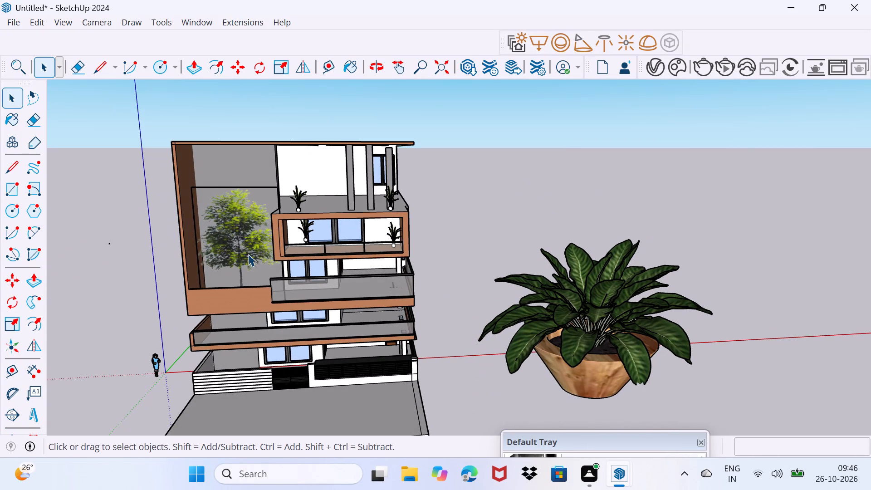
left_click(253, 247)
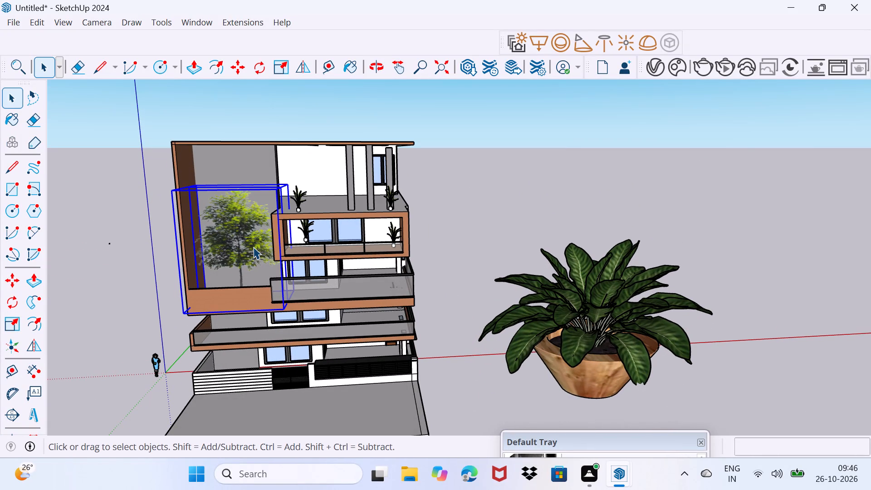
key("s")
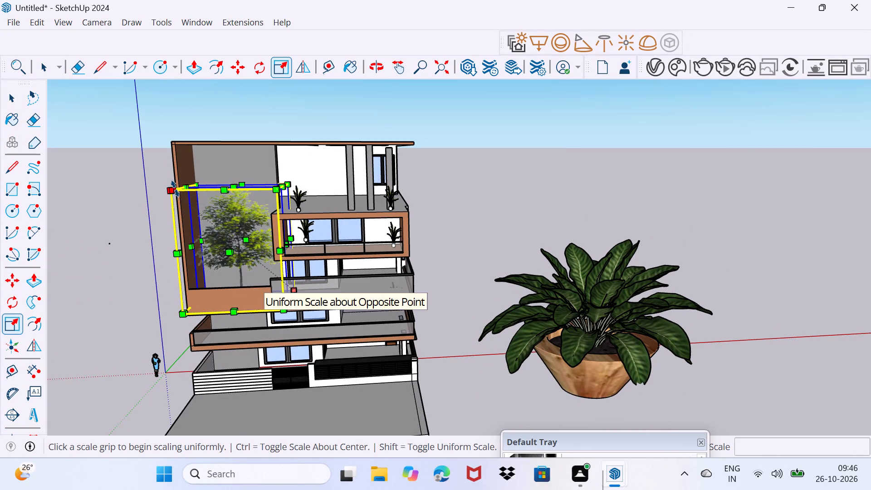
left_click_drag(175, 189, 225, 239)
Move the reduced tree along the upper balcony toward the brown side wall, just behind the solid brown parapet.
scroll(274, 294, "up", 4)
middle_click_drag(289, 296, 210, 307)
key("m")
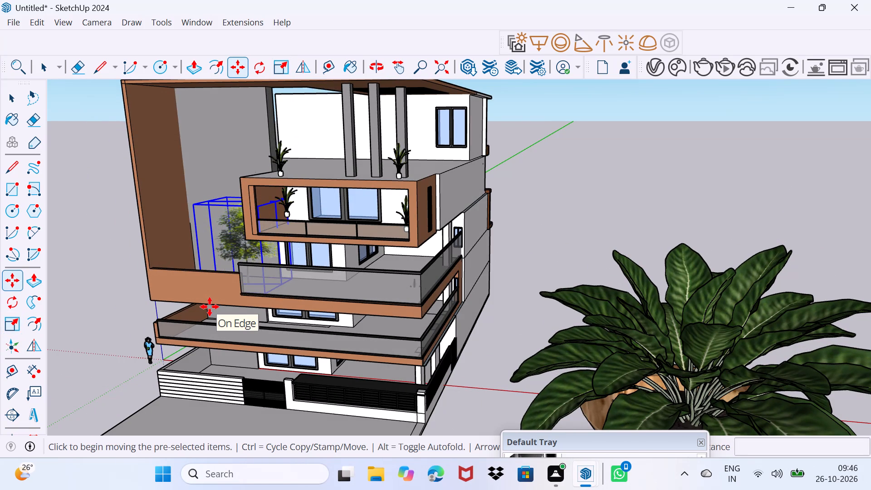
left_click(231, 276)
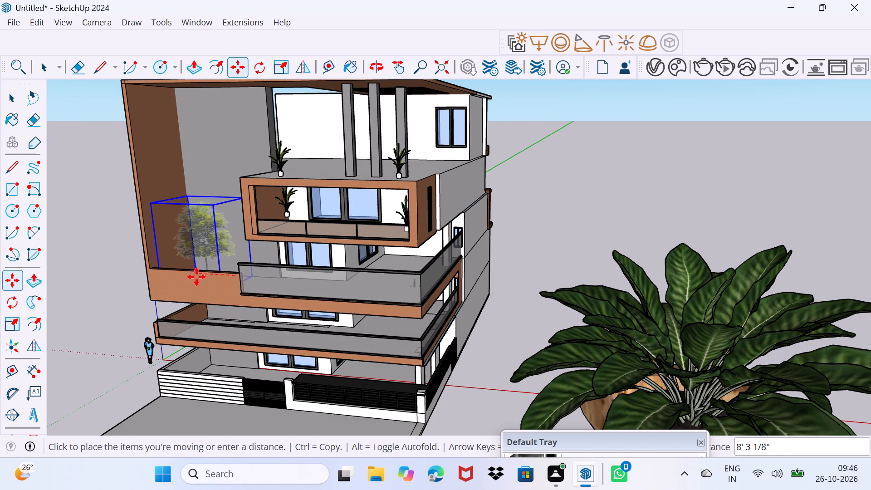
left_click(201, 279)
key("space")
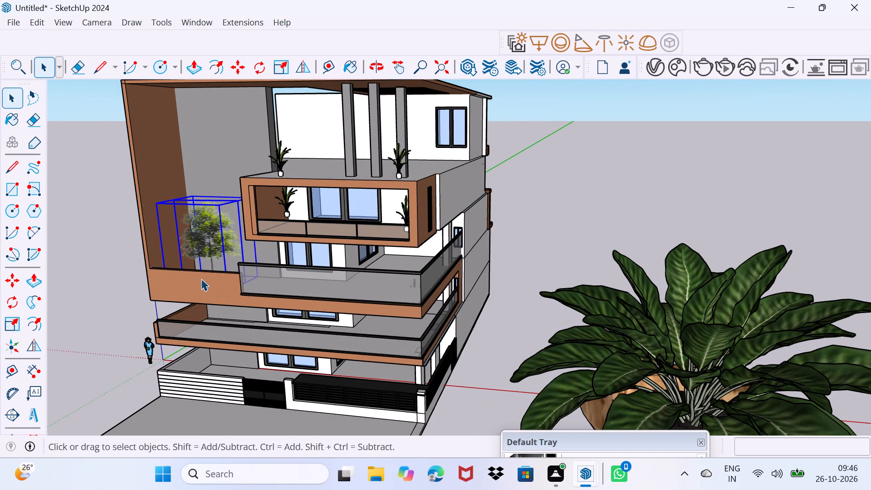
left_click_drag(553, 255, 584, 220)
Scale the oversized potted plant beside the house down uniformly to about 0.17.
middle_click_drag(110, 339, 310, 336)
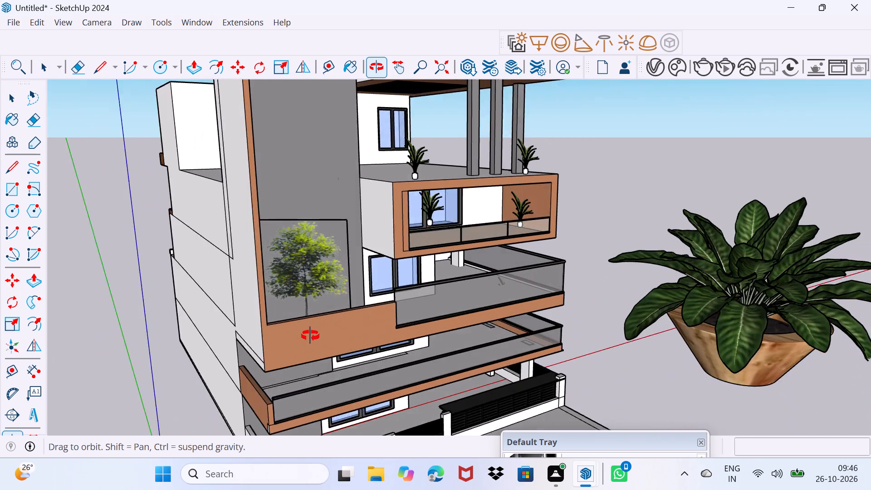
middle_click_drag(310, 336, 266, 334)
scroll(266, 334, "down", 1)
scroll(343, 336, "down", 2)
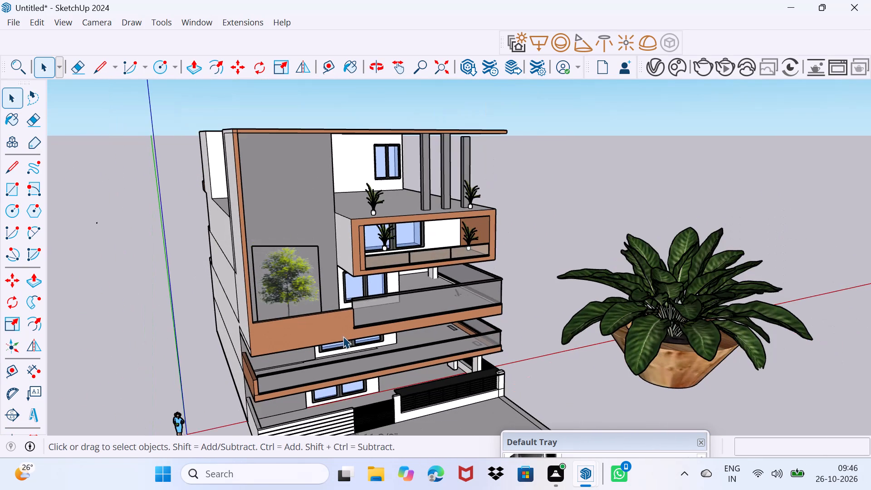
scroll(566, 392, "down", 1)
middle_click_drag(566, 391, 348, 331)
left_click(480, 319)
key("s")
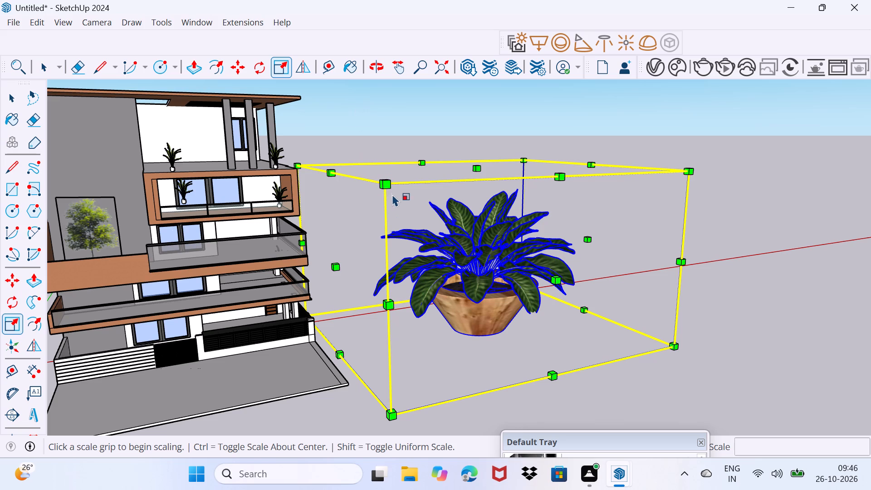
left_click_drag(387, 186, 515, 272)
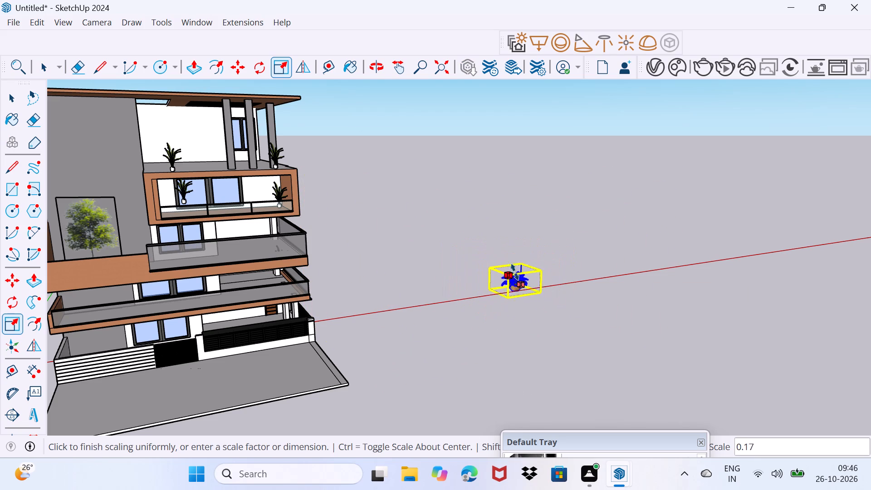
left_click_drag(515, 272, 515, 272)
Move the reduced potted plant about 116' 4" to the paved forecourt's corner, in front of the white slatted boundary wall.
scroll(521, 309, "up", 4)
key("m")
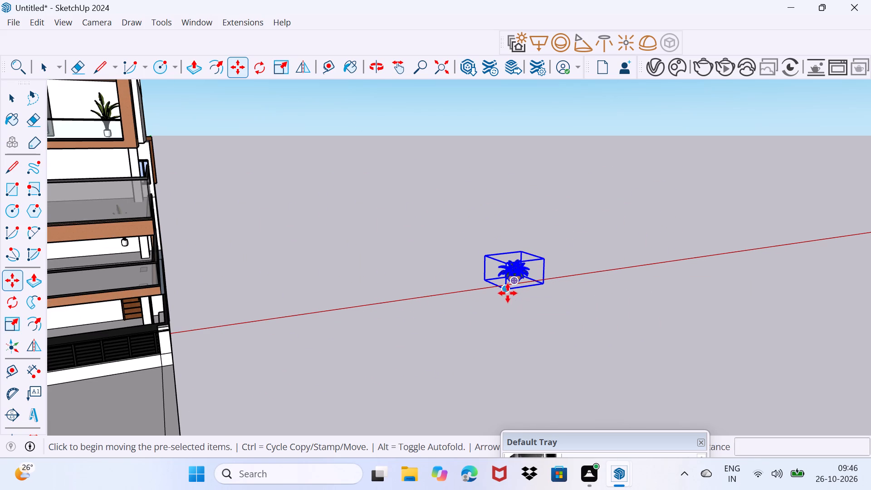
left_click(507, 294)
scroll(162, 331, "down", 6)
middle_click_drag(116, 397, 436, 404)
middle_click_drag(208, 431, 203, 390)
scroll(208, 385, "up", 8)
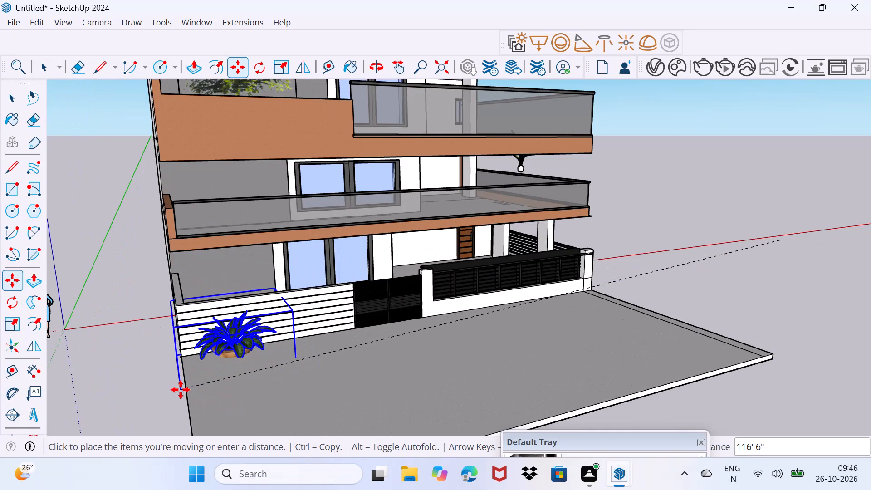
left_click(186, 382)
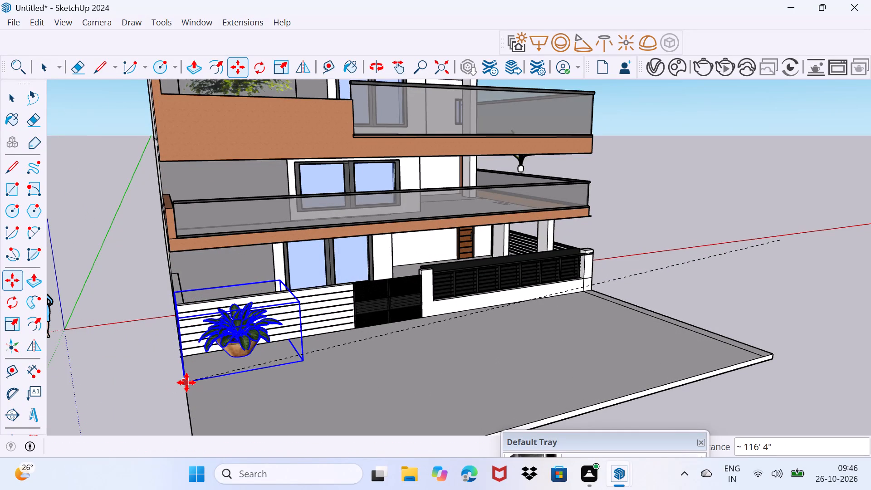
Copy the potted plant about 4' 11" along the slatted wall, and again to the far end of the black-railed wall.
left_click(307, 361)
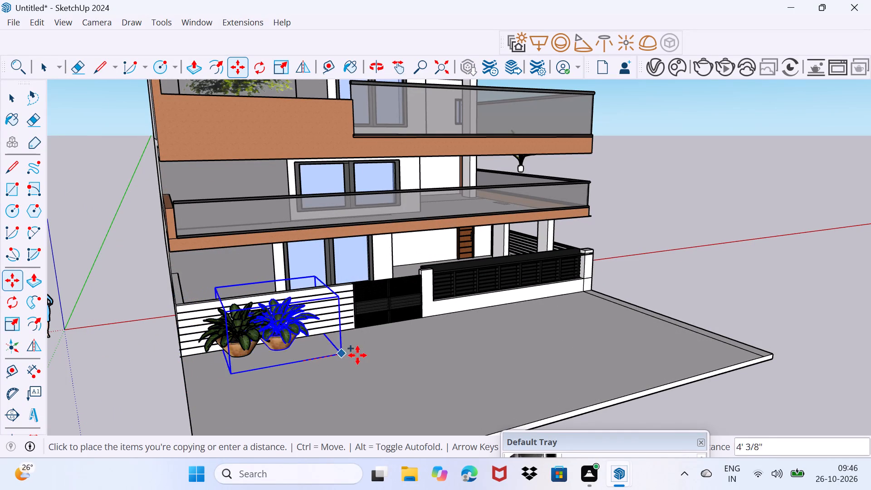
left_click(355, 355)
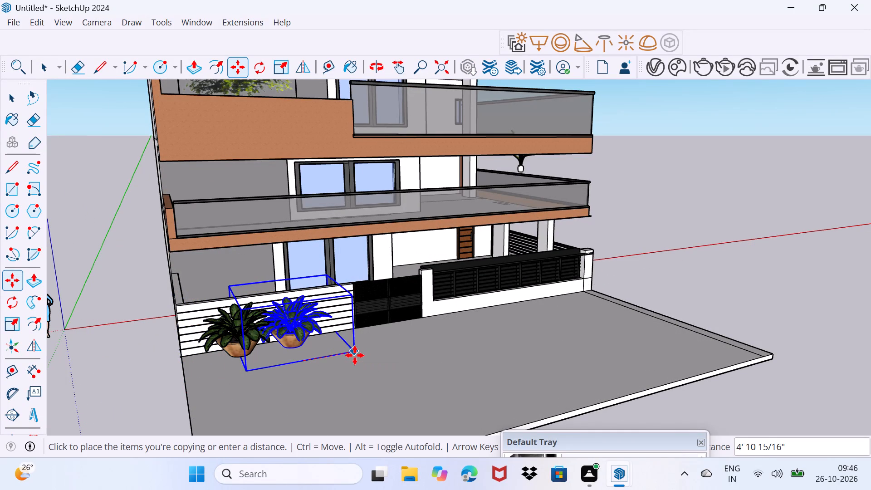
left_click(355, 355)
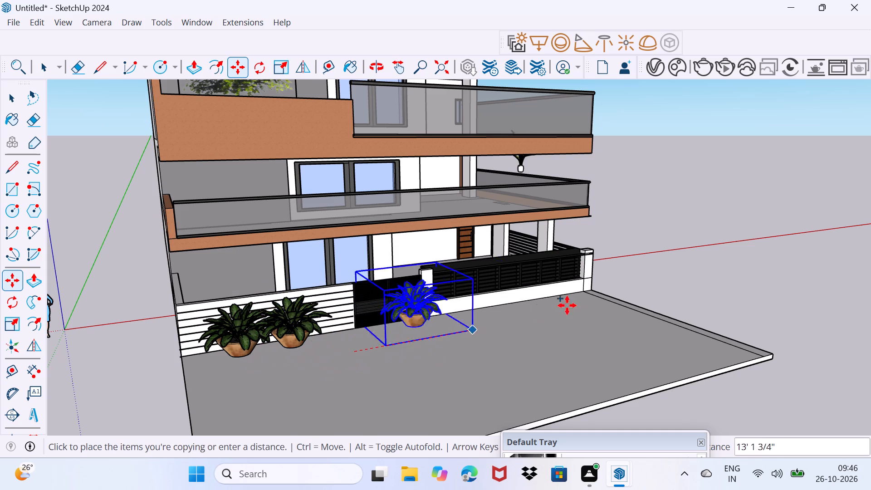
left_click(620, 307)
type("m")
key("space")
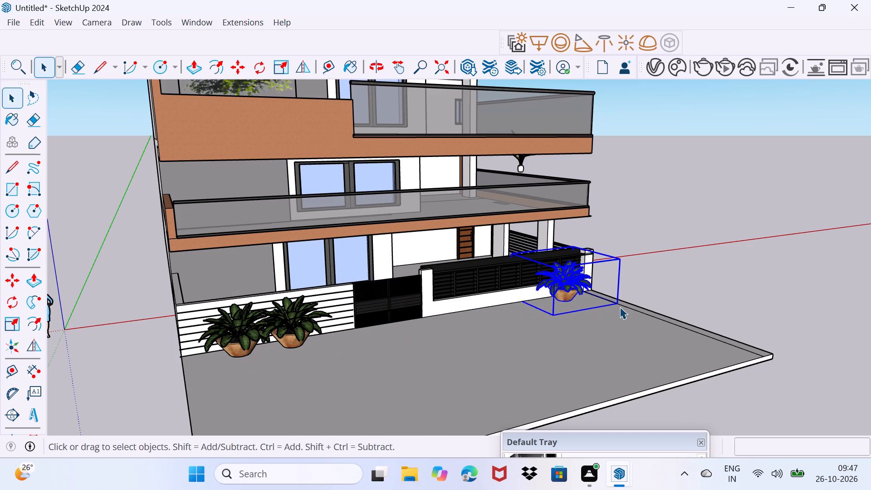
left_click_drag(623, 332, 633, 320)
scroll(647, 304, "down", 5)
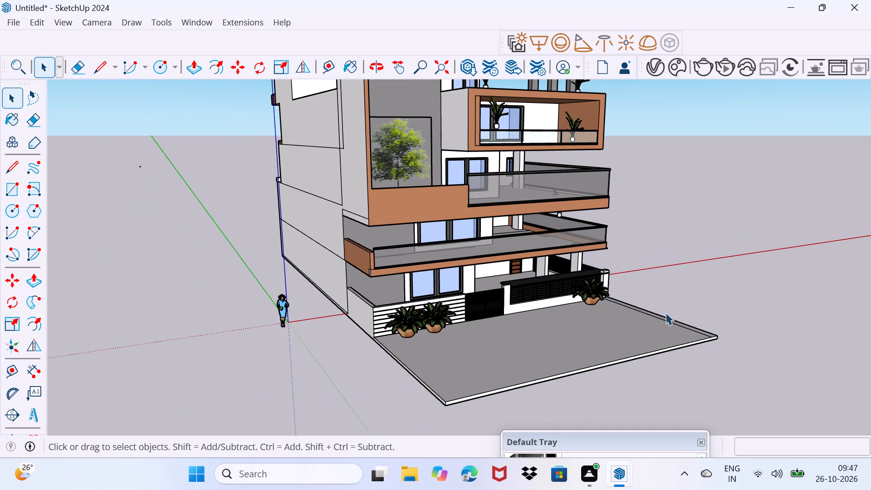
middle_click_drag(674, 314, 576, 306)
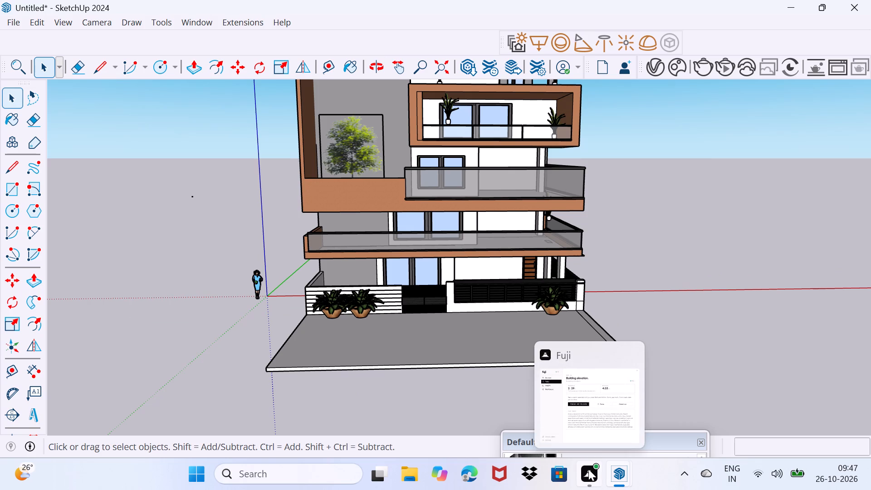
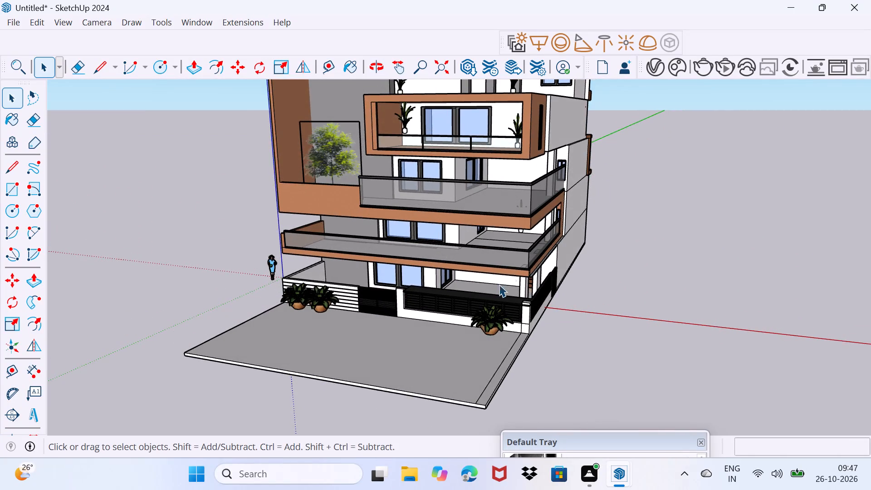
Move the potted plant hanging below the upper glass-railed balcony's slab up about 12' 7" to that balcony's front corner.
scroll(508, 272, "up", 2)
middle_click_drag(519, 265, 478, 260)
scroll(478, 260, "up", 5)
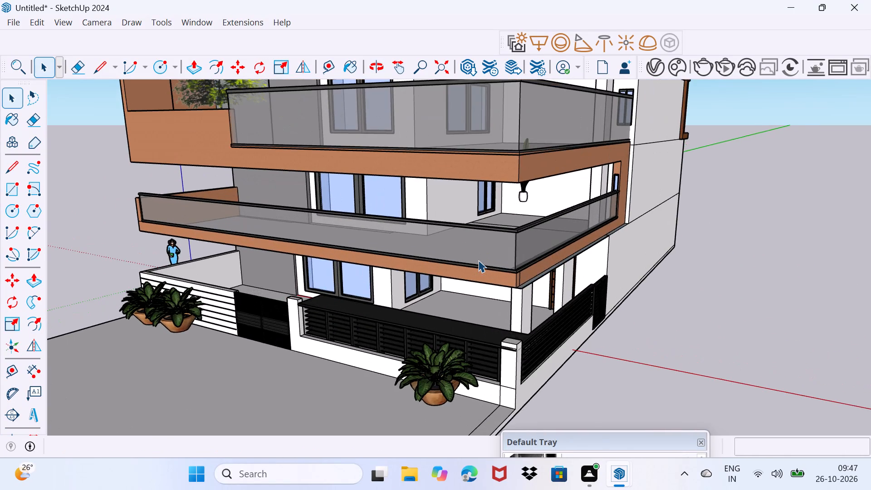
middle_click_drag(491, 260, 434, 269)
scroll(490, 233, "up", 3)
left_click(498, 201)
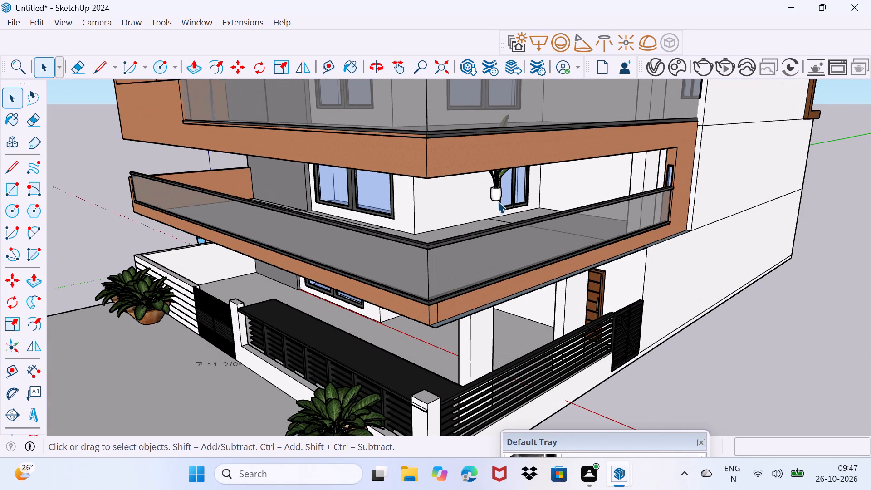
middle_click_drag(467, 191, 474, 211)
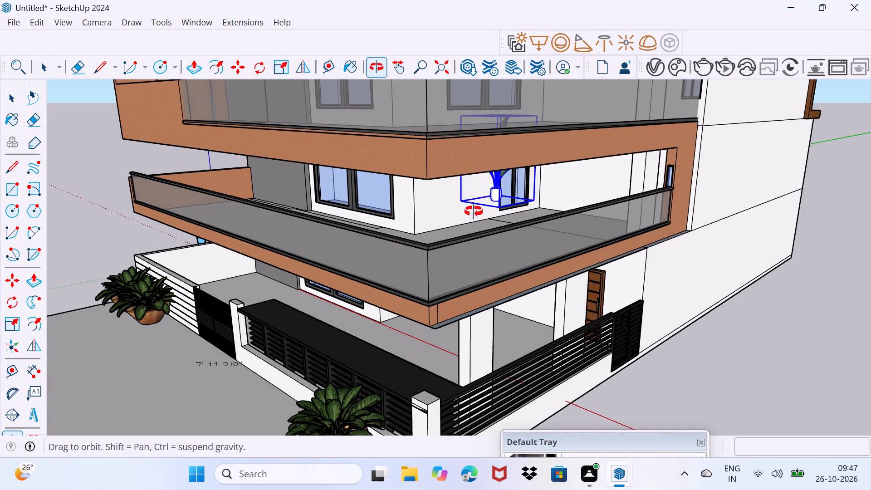
middle_click_drag(474, 211, 528, 303)
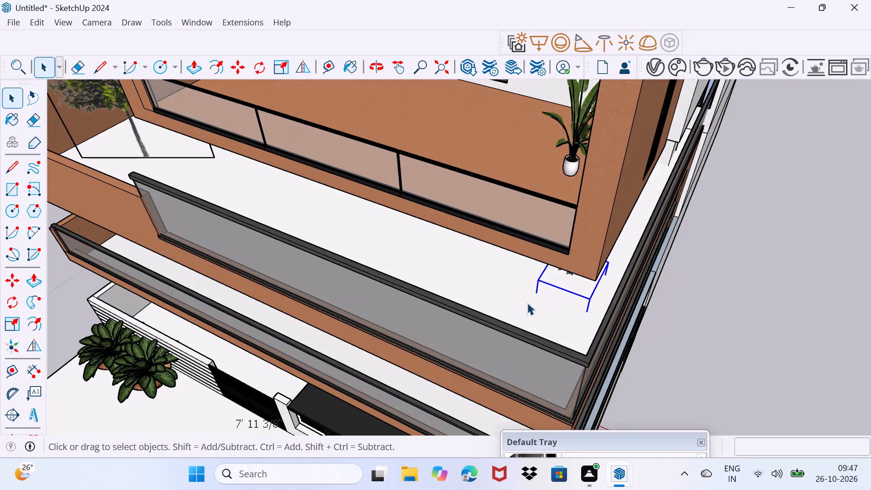
key("m")
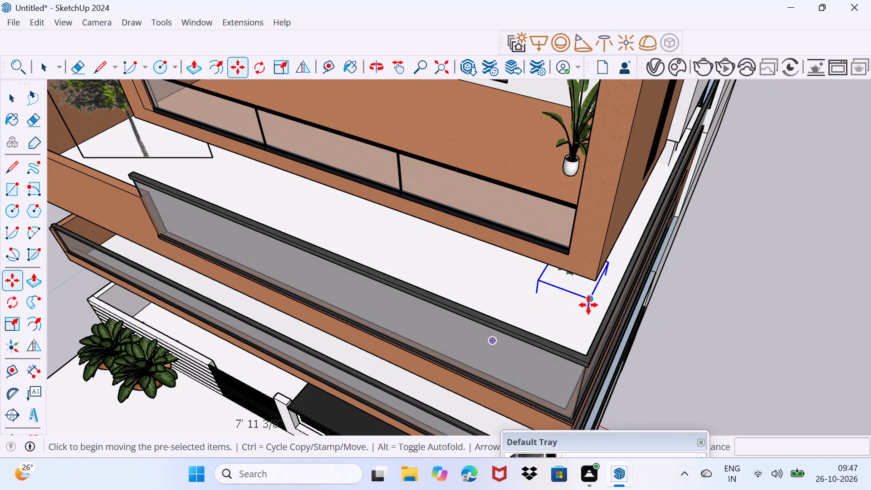
left_click(589, 304)
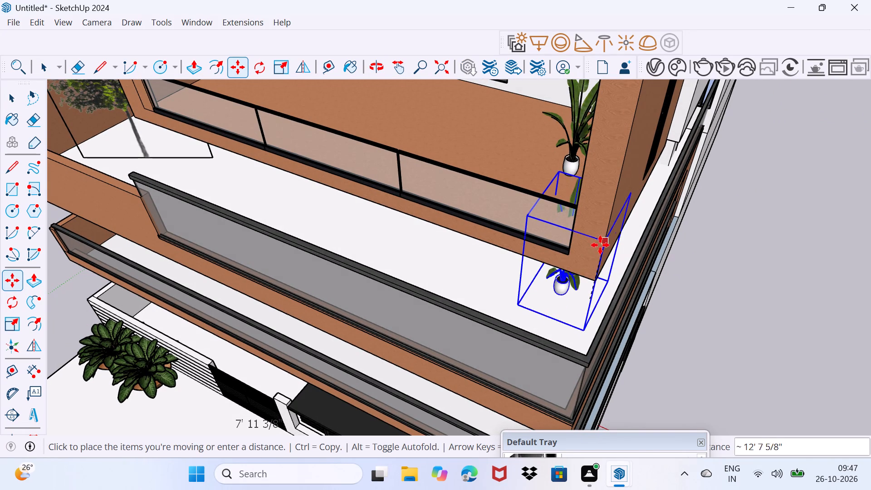
left_click(600, 246)
Move the same potted plant about 5' 5" so it stands on the balcony floor inside the glass railing's corner.
middle_click_drag(576, 340, 324, 332)
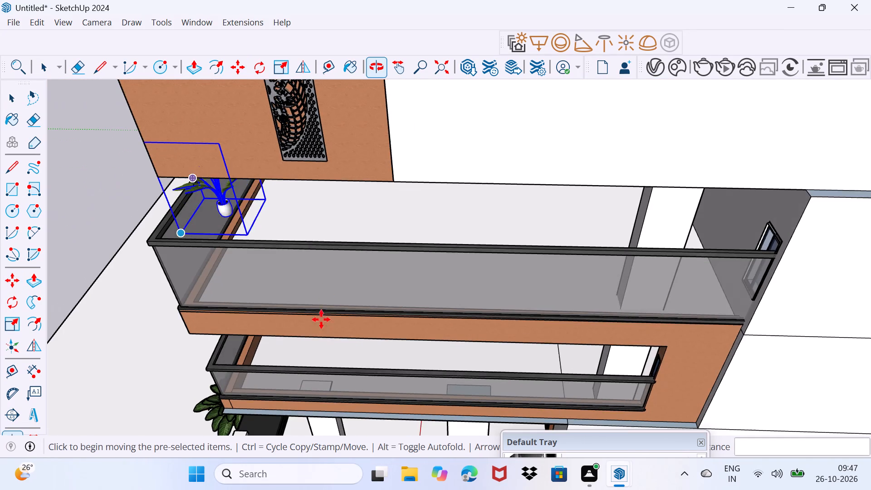
scroll(319, 275, "up", 4)
middle_click_drag(321, 257, 209, 212)
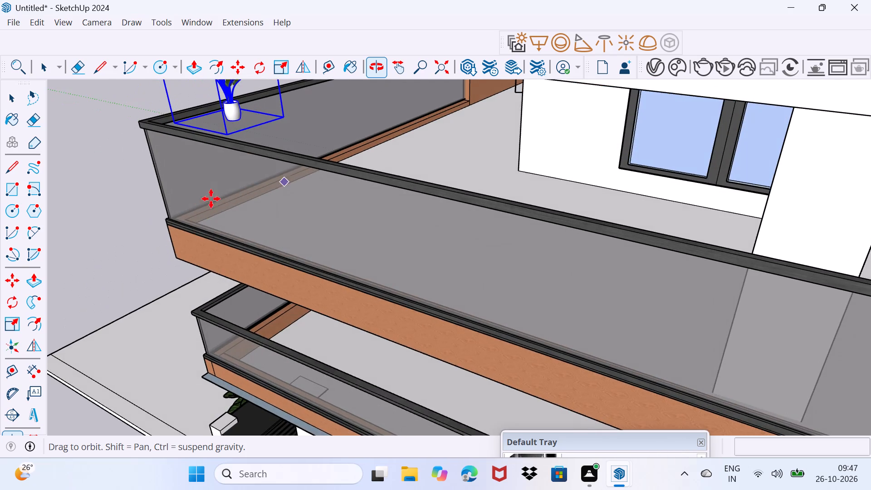
scroll(339, 178, "up", 11)
middle_click_drag(366, 159, 391, 211)
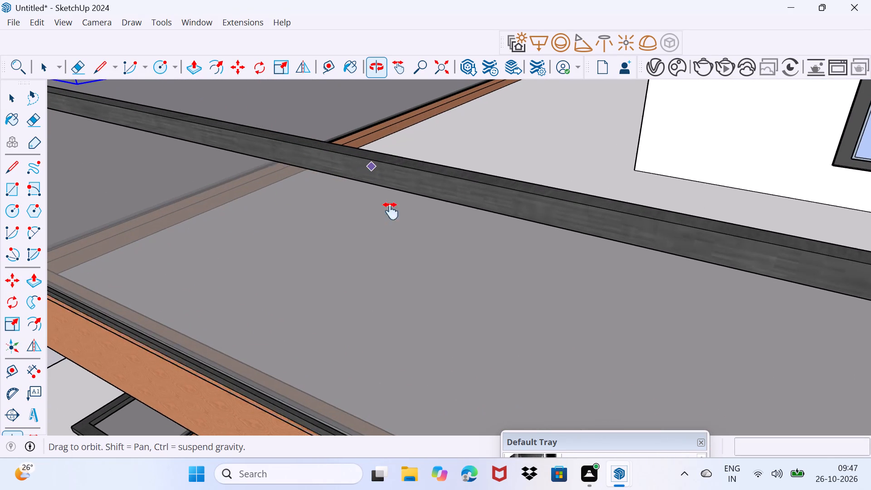
middle_click_drag(391, 211, 411, 290)
middle_click_drag(411, 290, 274, 287)
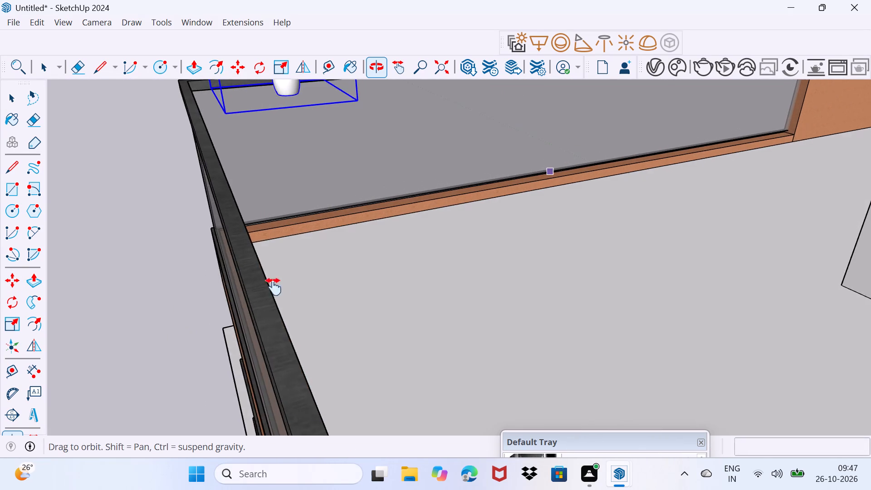
middle_click_drag(274, 287, 186, 307)
left_click(252, 129)
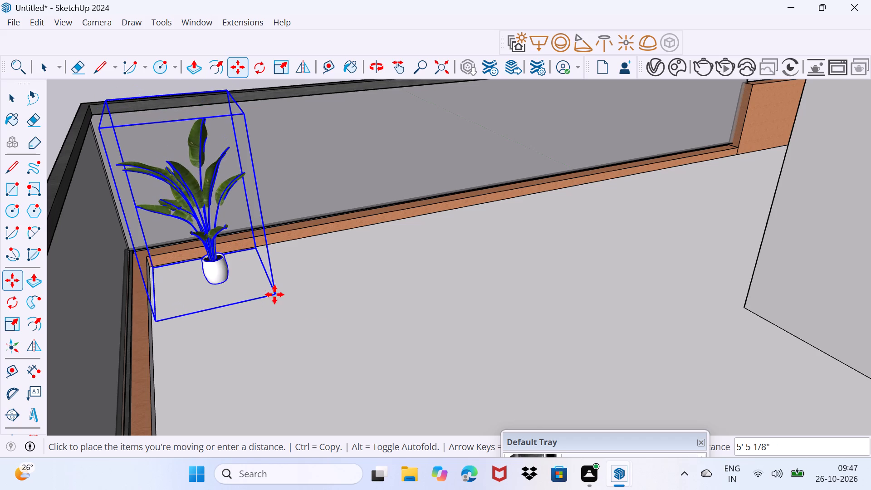
left_click(274, 294)
Lower the floating potted plant beside the tree-side wall of the brown-framed balcony about 3' 2 11/16" to the floor behind the railing.
scroll(185, 324, "down", 2)
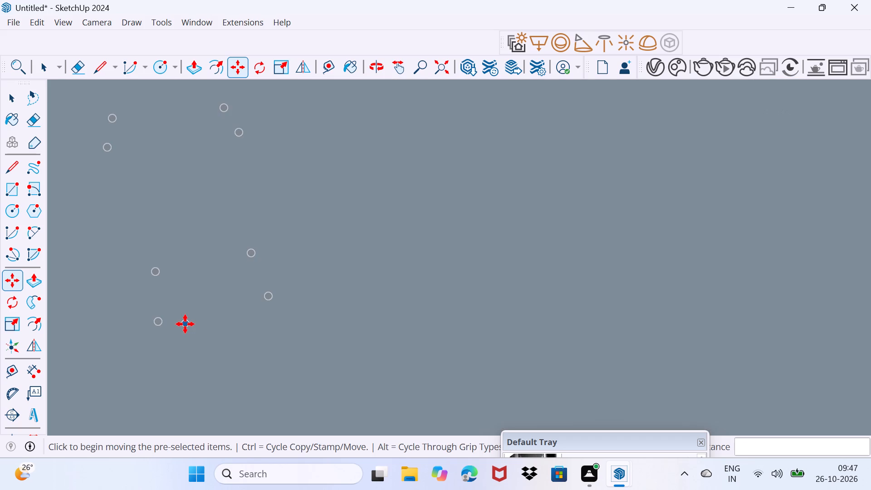
scroll(185, 324, "down", 2)
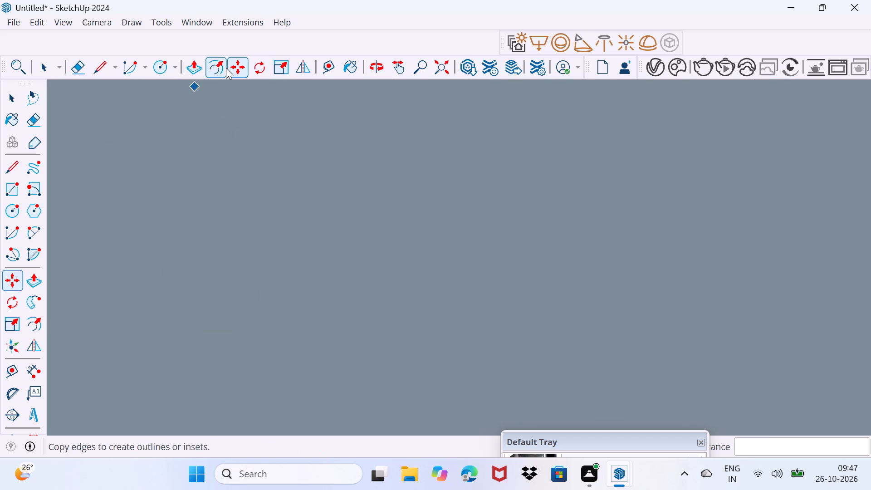
left_click(437, 65)
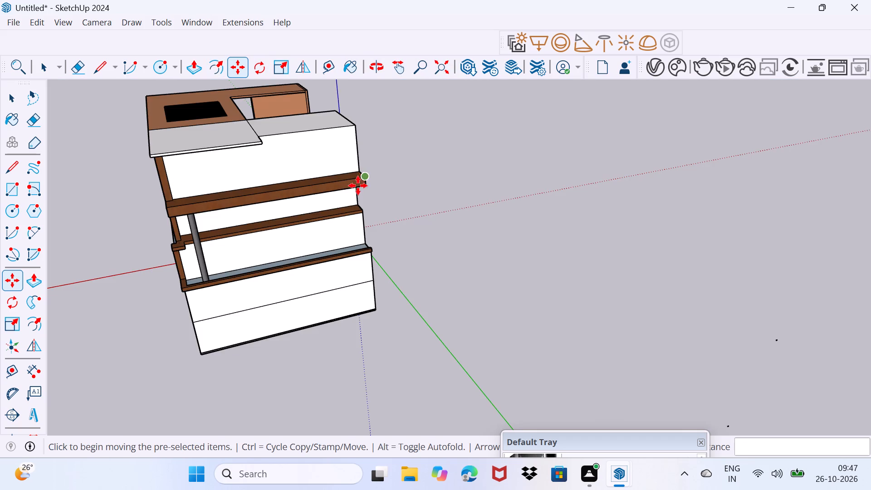
middle_click_drag(209, 225, 447, 190)
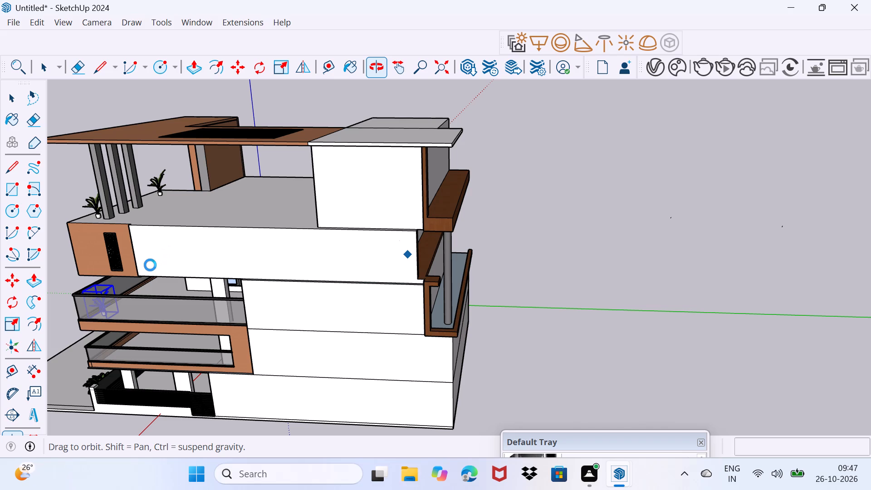
scroll(110, 203, "up", 2)
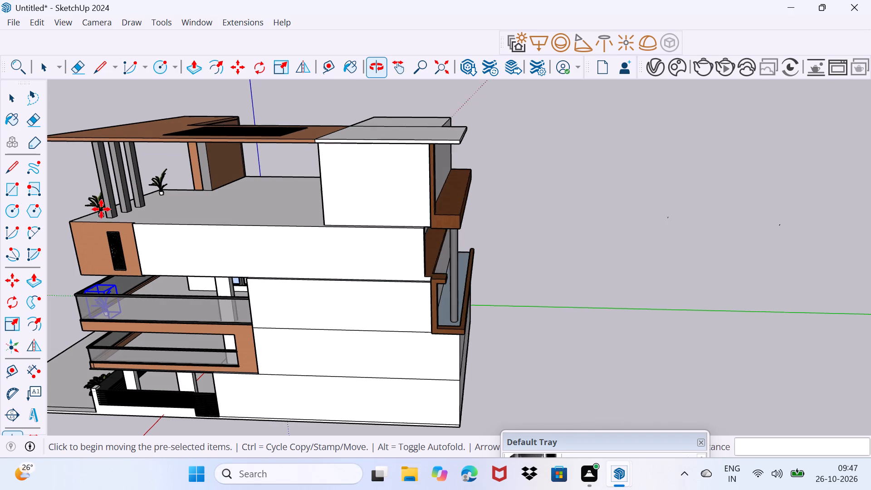
scroll(101, 209, "up", 8)
middle_click_drag(79, 228, 279, 165)
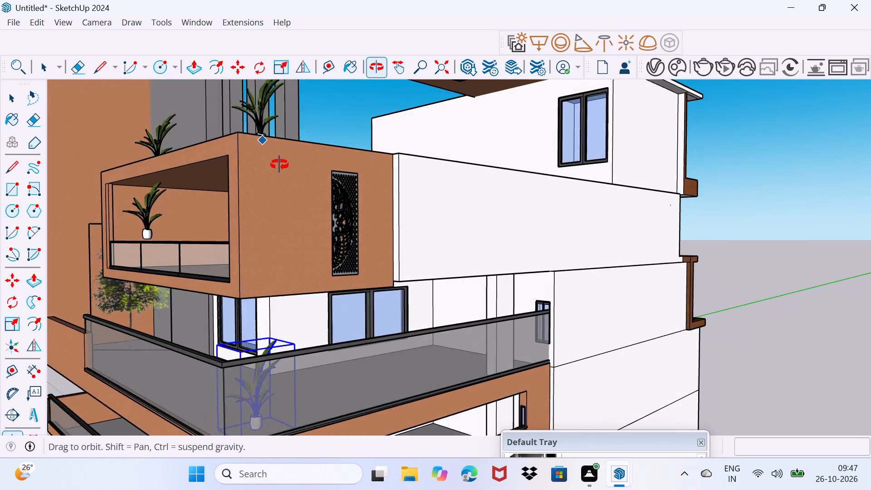
middle_click_drag(279, 165, 294, 211)
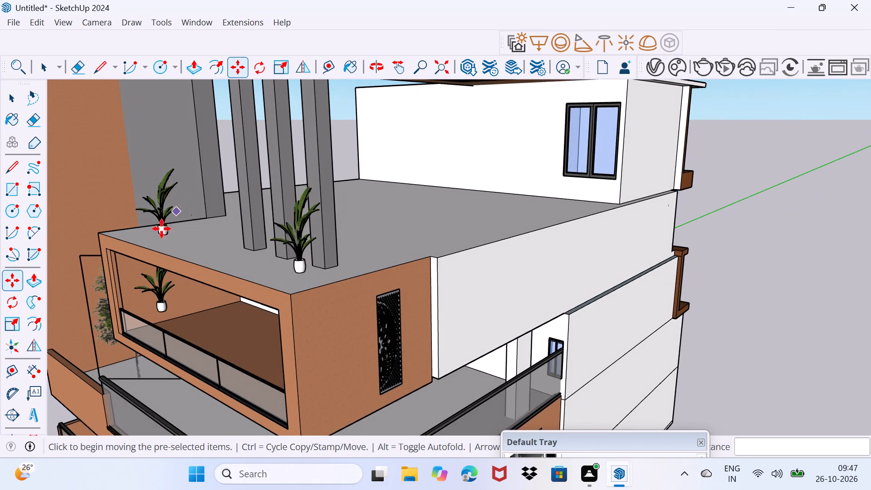
scroll(161, 231, "up", 3)
scroll(160, 294, "up", 9)
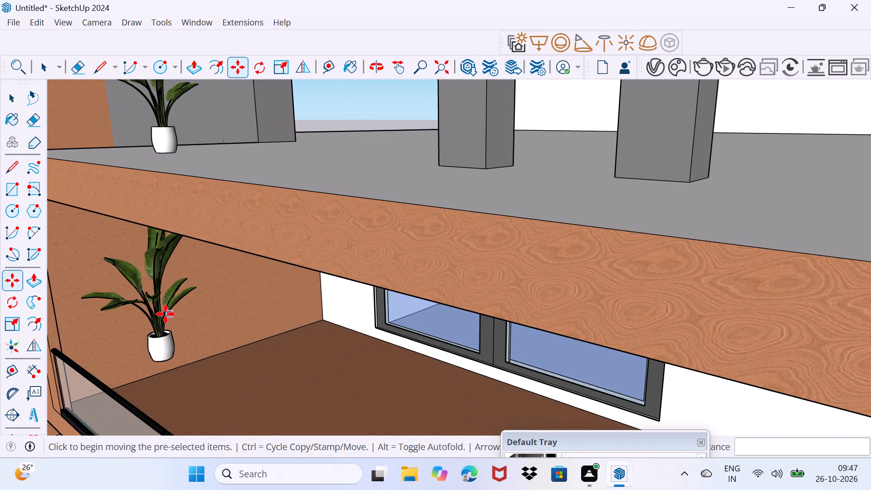
key("space")
middle_click_drag(230, 355, 113, 321)
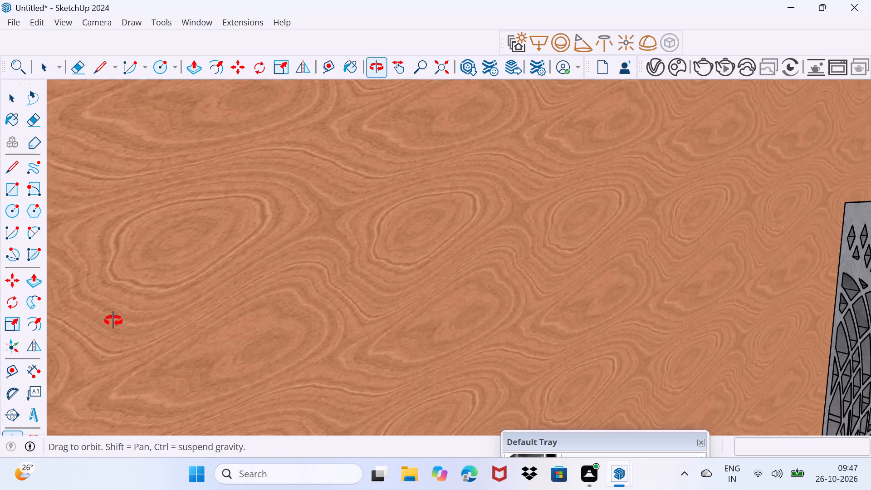
middle_click_drag(113, 321, 296, 323)
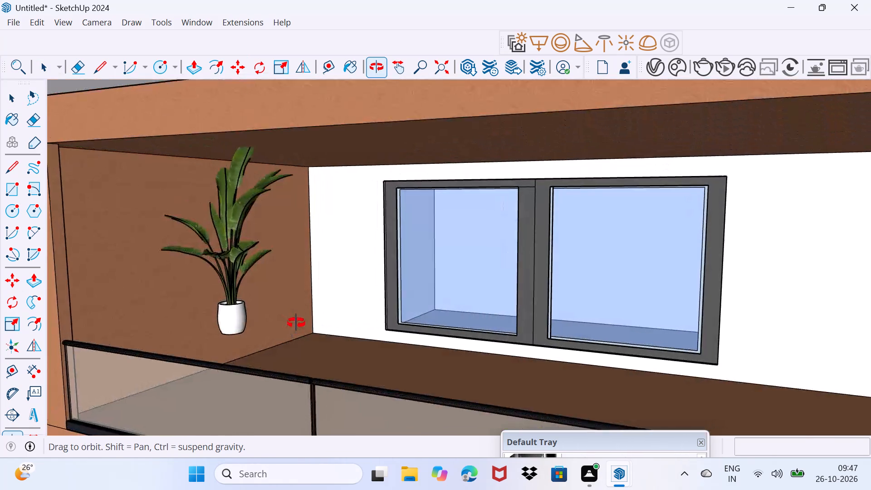
middle_click_drag(296, 323, 317, 309)
left_click(281, 279)
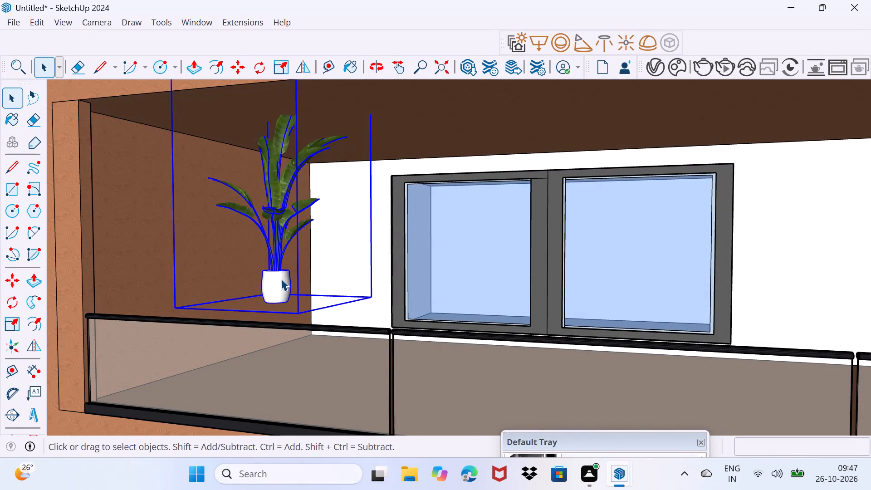
key("m")
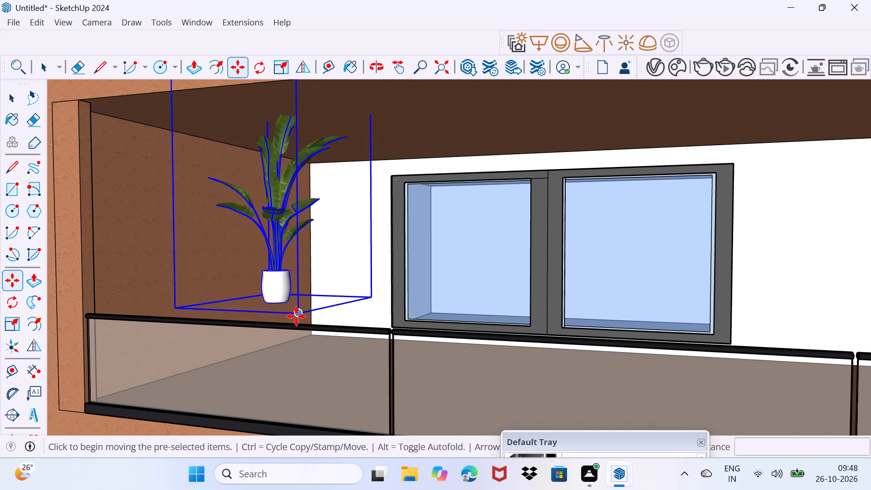
left_click(298, 315)
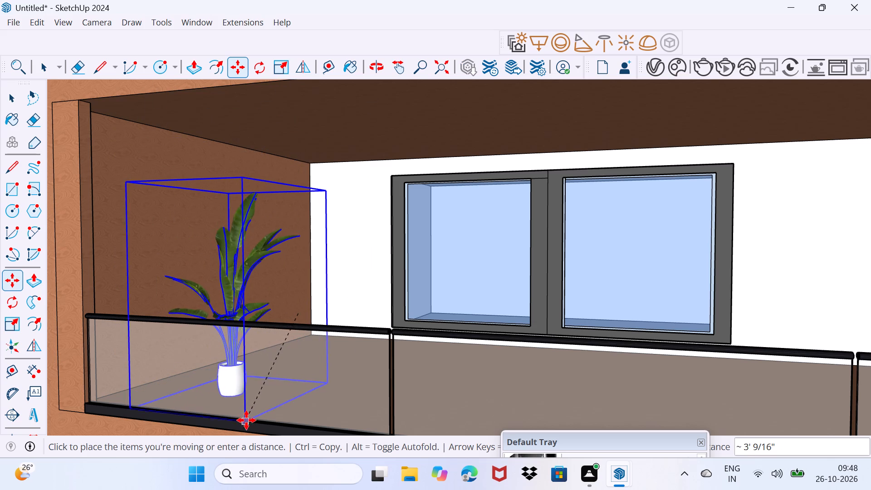
left_click(240, 427)
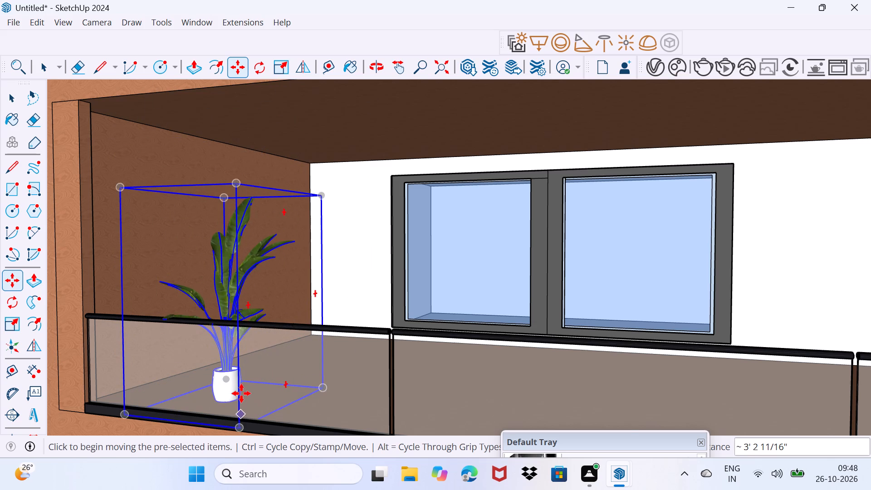
Move the potted plant at the brown-framed balcony's opposite end about 3' 4 5/8" to the floor edge behind the glass railing.
scroll(241, 392, "down", 11)
middle_click_drag(375, 400, 360, 385)
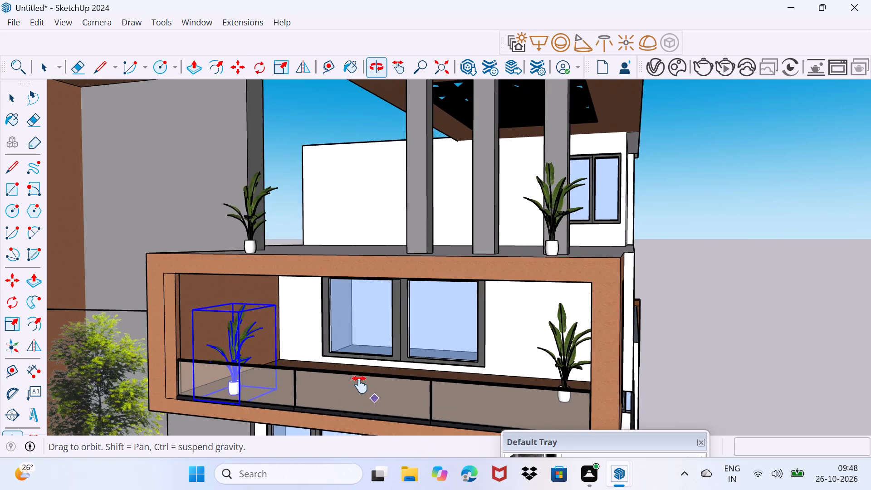
middle_click_drag(360, 385, 199, 309)
middle_click_drag(221, 330, 340, 331)
type("m")
key("space")
left_click_drag(340, 331, 373, 304)
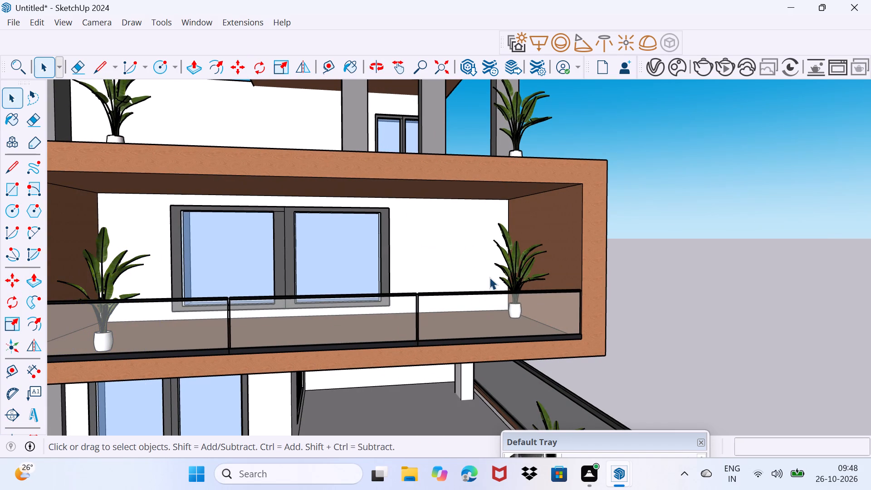
left_click(523, 276)
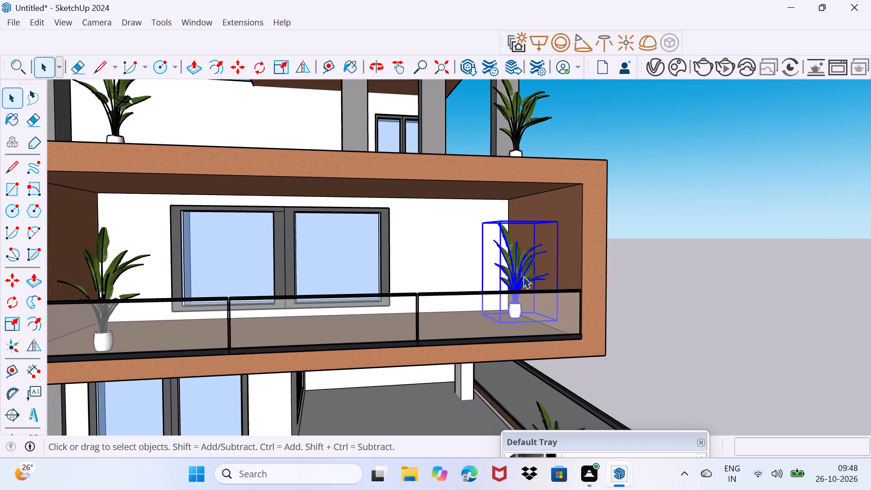
key("m")
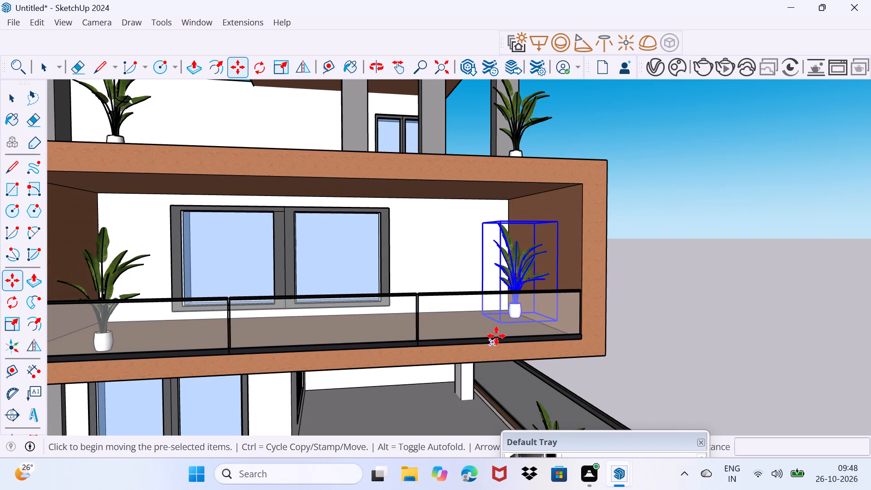
left_click(503, 322)
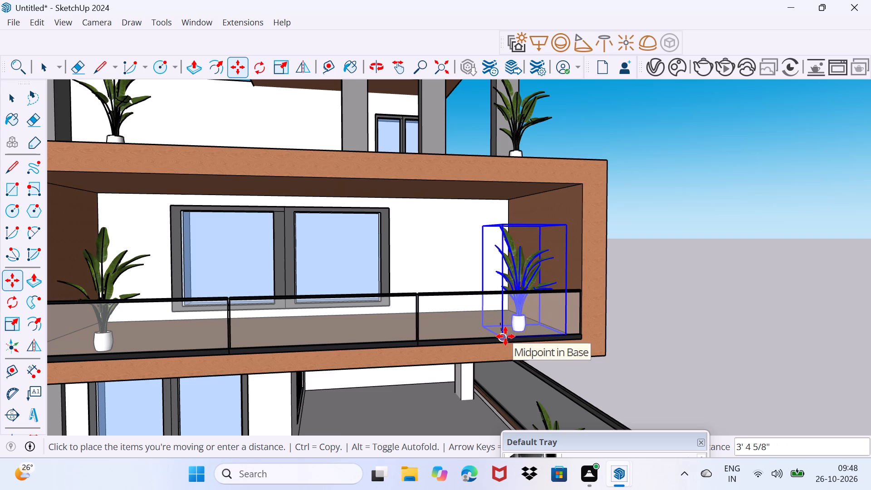
left_click(505, 336)
key("space")
left_click_drag(512, 336, 543, 325)
Examine the plant placement on the roof terrace, balconies and forecourt from the front and the side of the house.
scroll(445, 340, "down", 3)
scroll(182, 145, "down", 2)
scroll(288, 297, "down", 4)
middle_click_drag(367, 293, 344, 347)
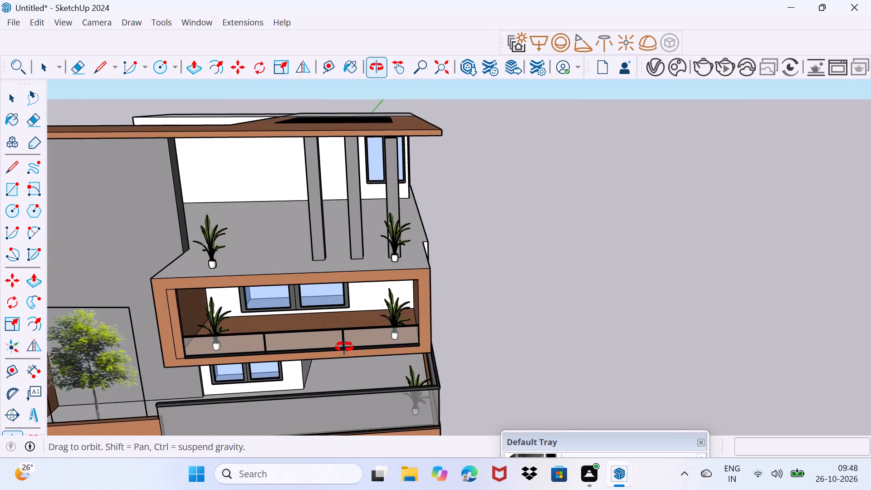
middle_click_drag(344, 347, 393, 259)
scroll(393, 259, "down", 11)
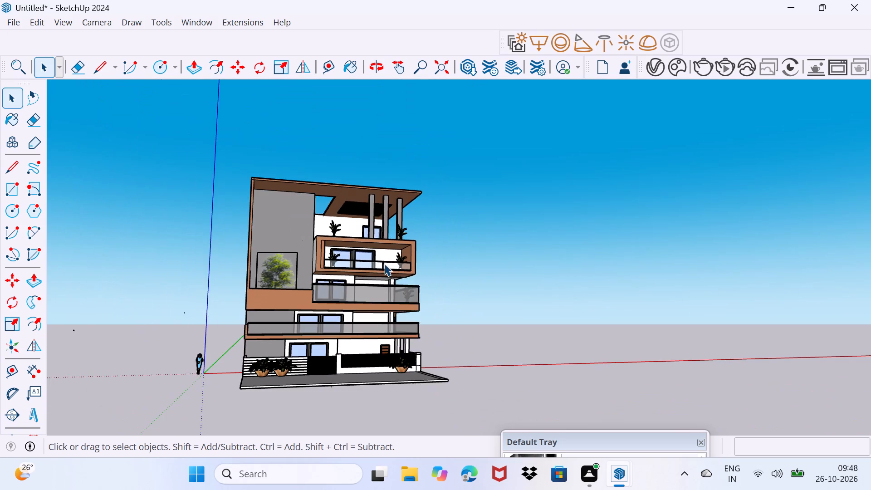
middle_click_drag(424, 299, 327, 324)
scroll(366, 318, "up", 3)
middle_click_drag(366, 317, 321, 319)
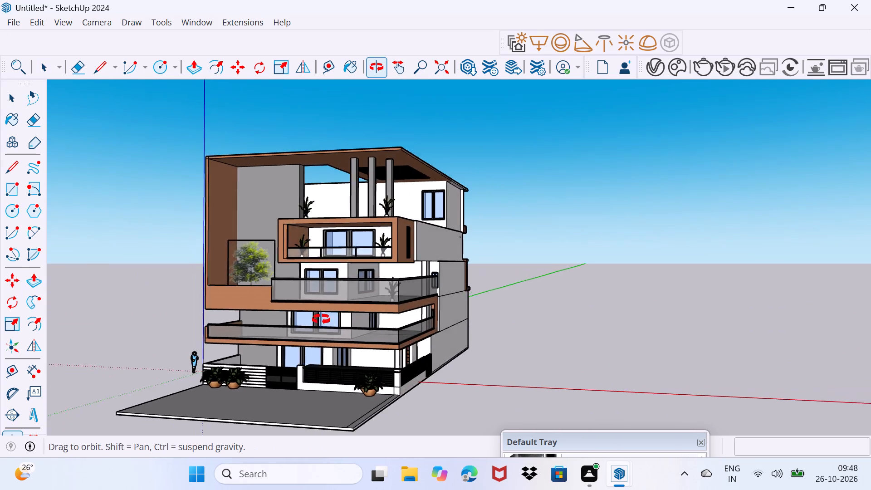
middle_click_drag(321, 319, 282, 328)
scroll(383, 318, "up", 4)
middle_click_drag(380, 312, 336, 310)
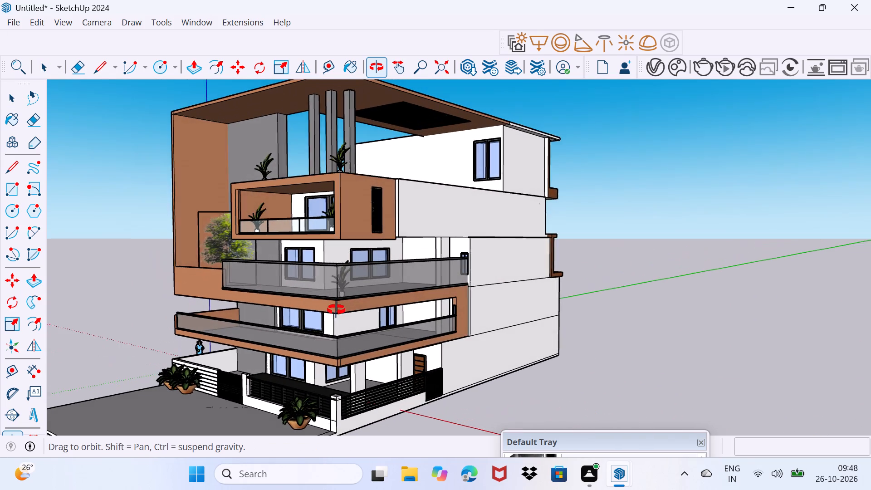
middle_click_drag(336, 310, 361, 342)
middle_click_drag(367, 358, 357, 358)
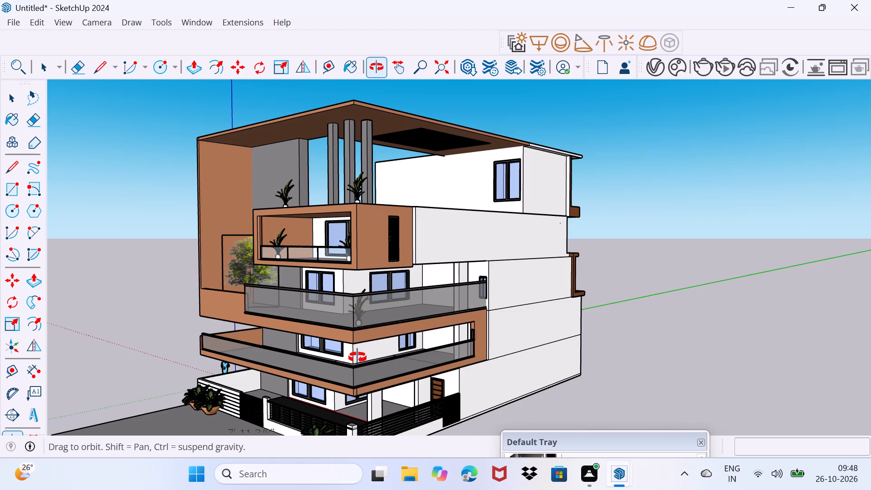
Save the house model with the view on the front corner showing its balconies and side wall.
middle_click_drag(357, 358, 125, 367)
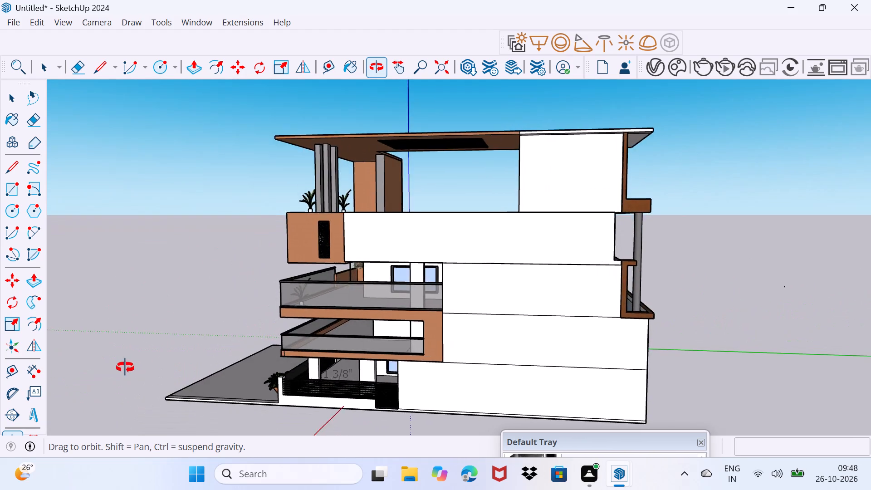
middle_click_drag(125, 367, 379, 353)
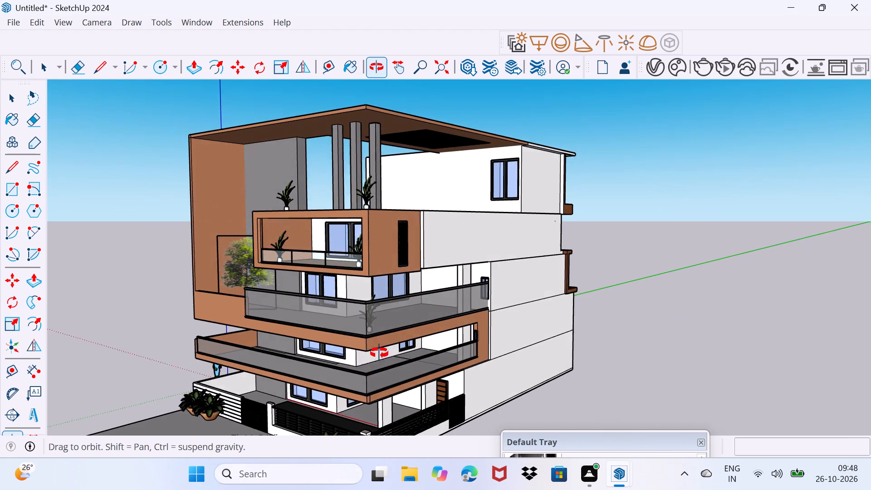
middle_click_drag(379, 353, 373, 338)
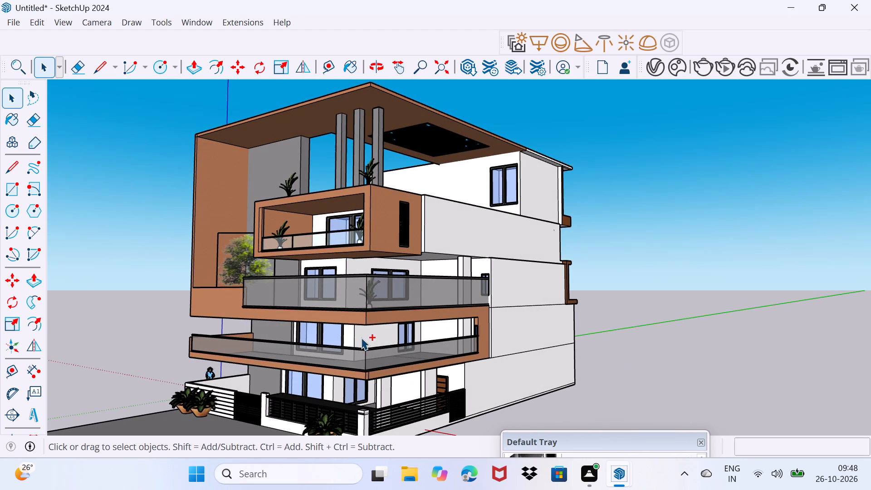
key("ctrl+s")
Draw a chain of connected lines in the open area beside the house's side wall, with red-axis segments about 10' 7 9/16" long.
key("l")
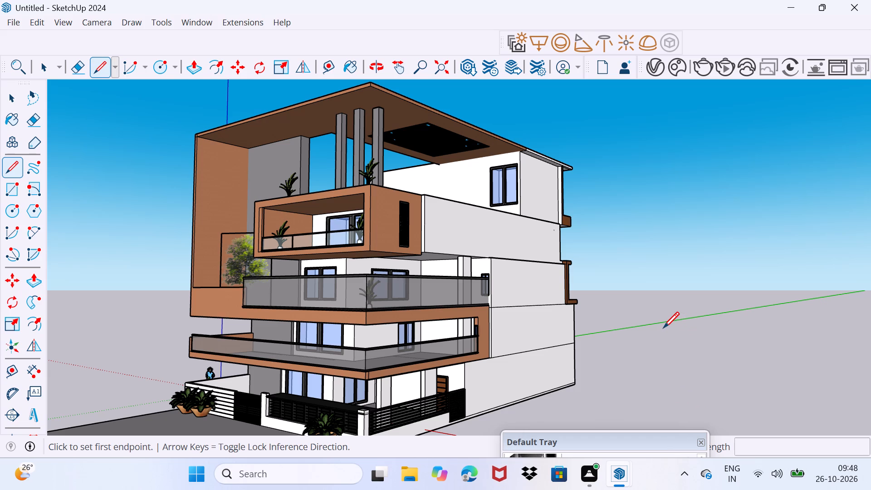
left_click_drag(666, 376, 678, 371)
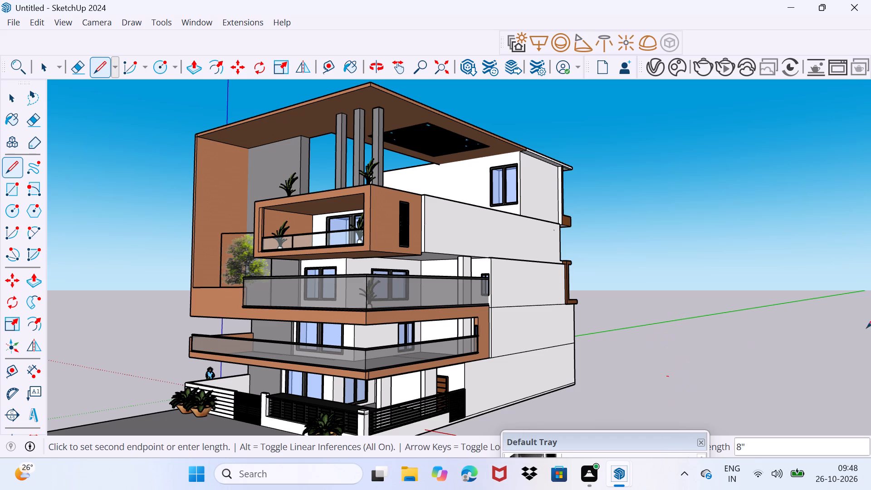
left_click(636, 353)
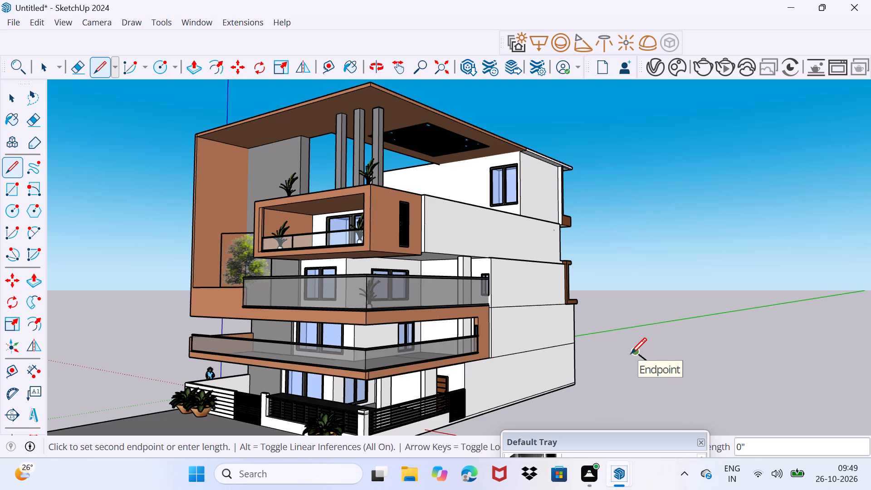
left_click(665, 353)
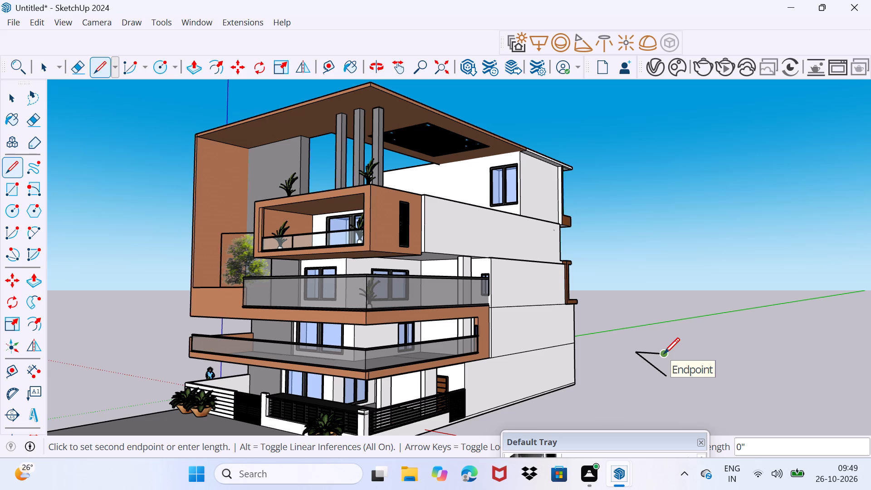
left_click(664, 353)
left_click(683, 338)
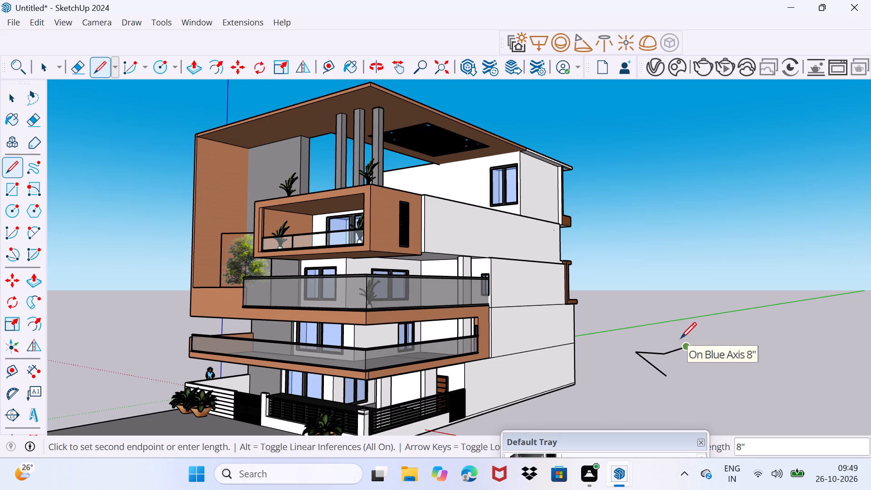
left_click(680, 338)
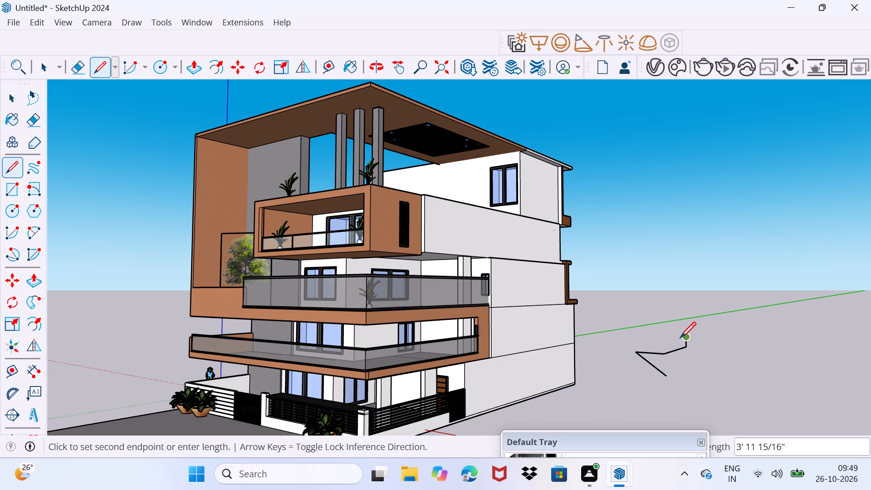
left_click(691, 330)
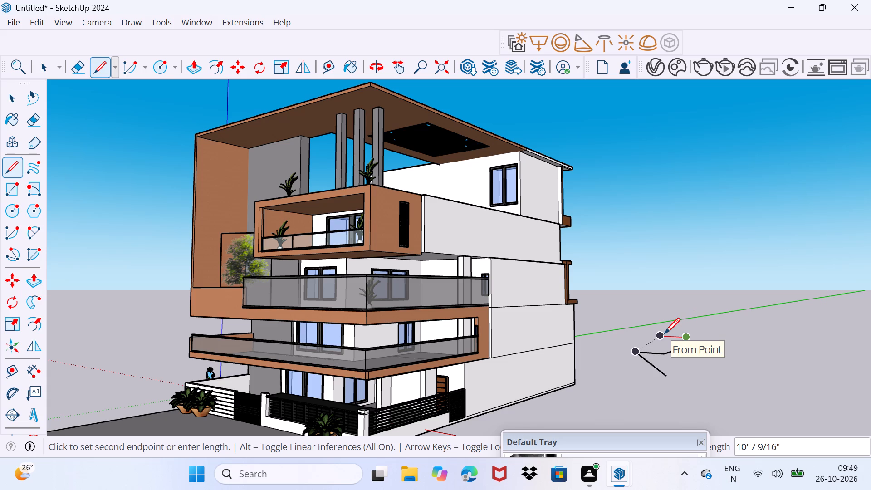
left_click(664, 333)
left_click(679, 367)
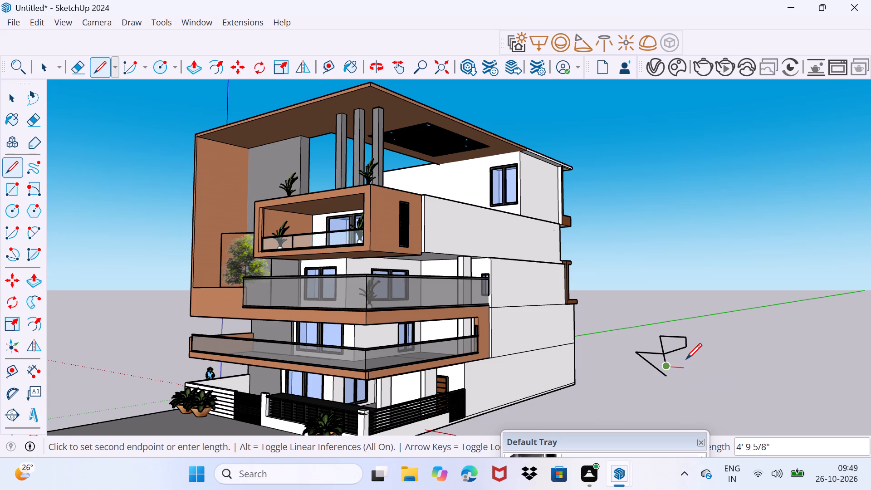
Extend the line chain away from the house with a blue-axis segment about 7' 11 7/16" and a slanted segment about 17' 7".
left_click(686, 359)
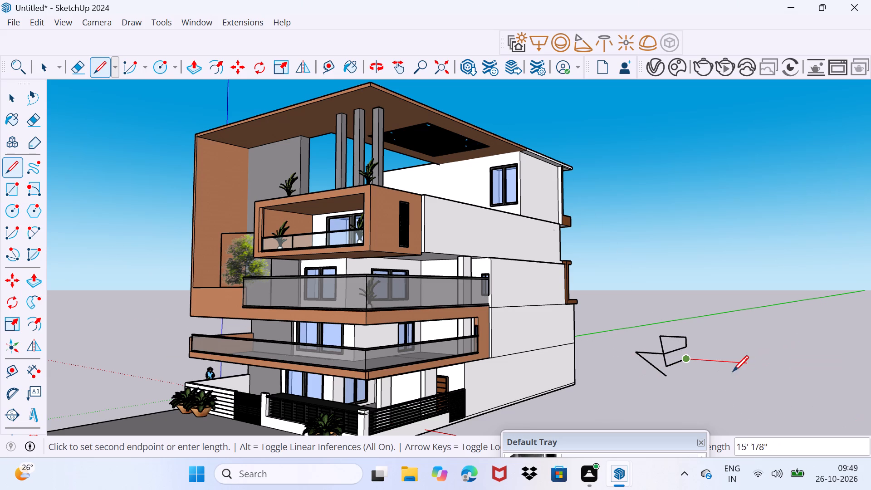
left_click(709, 333)
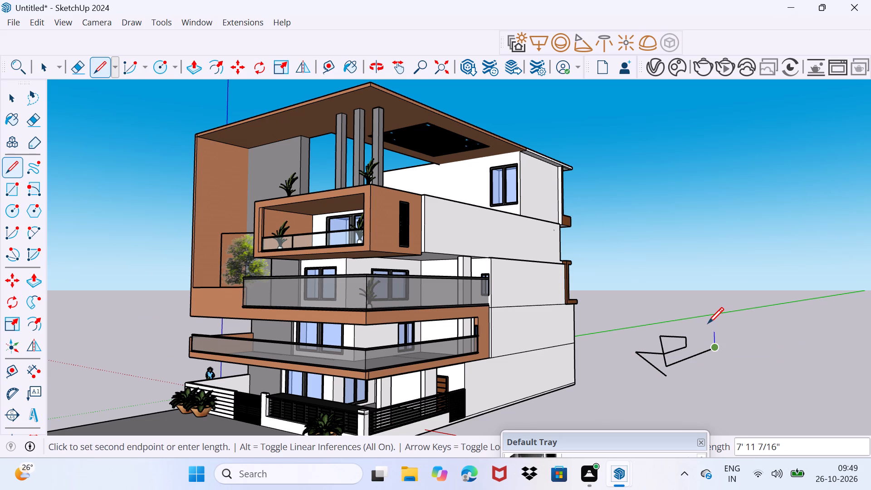
left_click(708, 323)
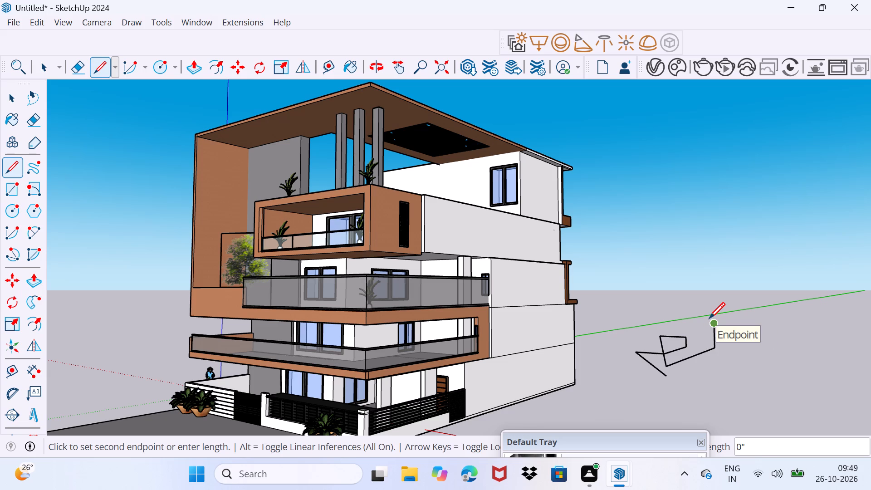
left_click(709, 318)
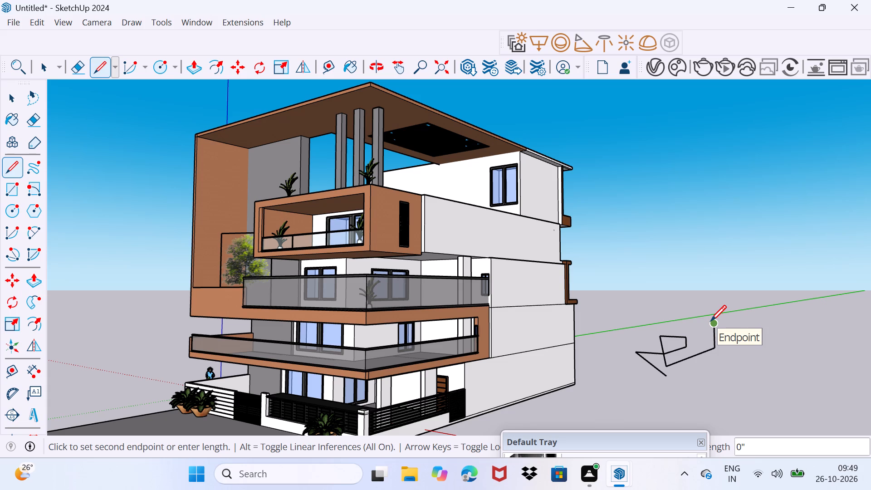
left_click(710, 321)
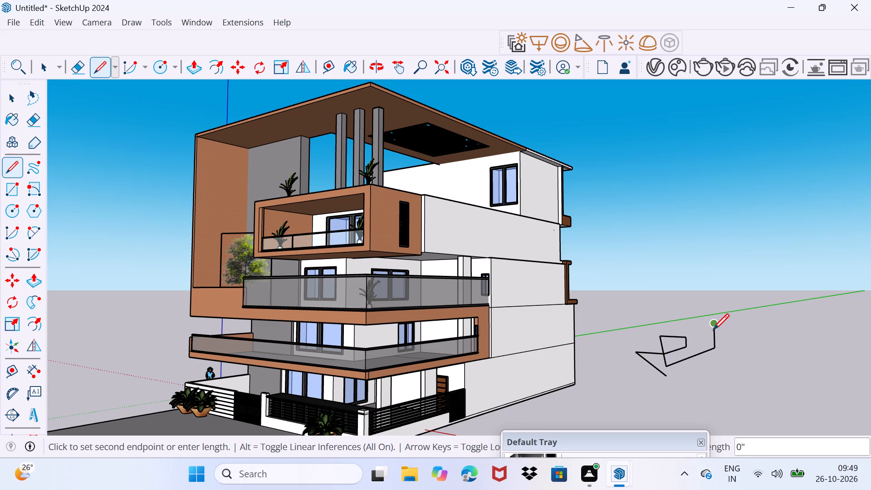
left_click(713, 329)
left_click(711, 328)
left_click(695, 308)
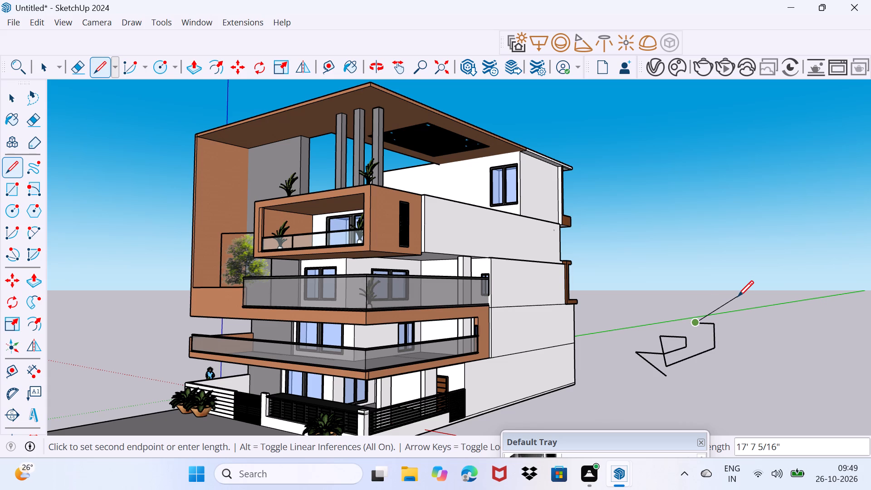
left_click(738, 296)
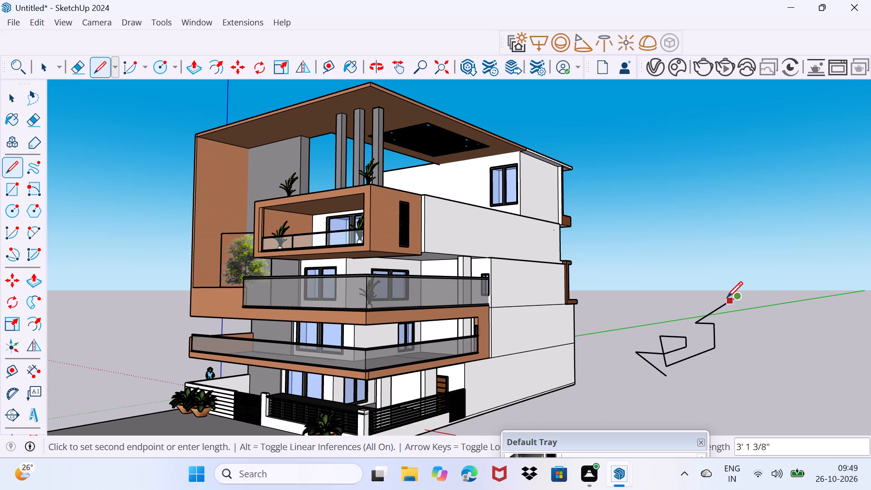
left_click(727, 302)
left_click(726, 302)
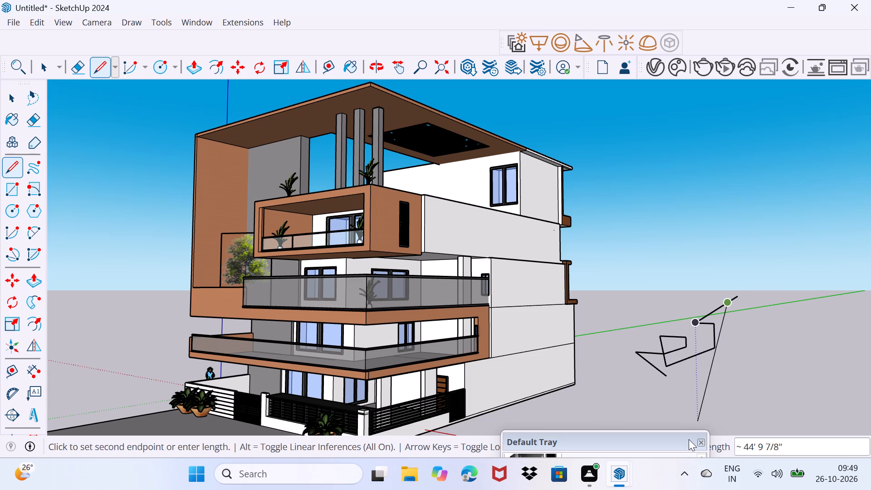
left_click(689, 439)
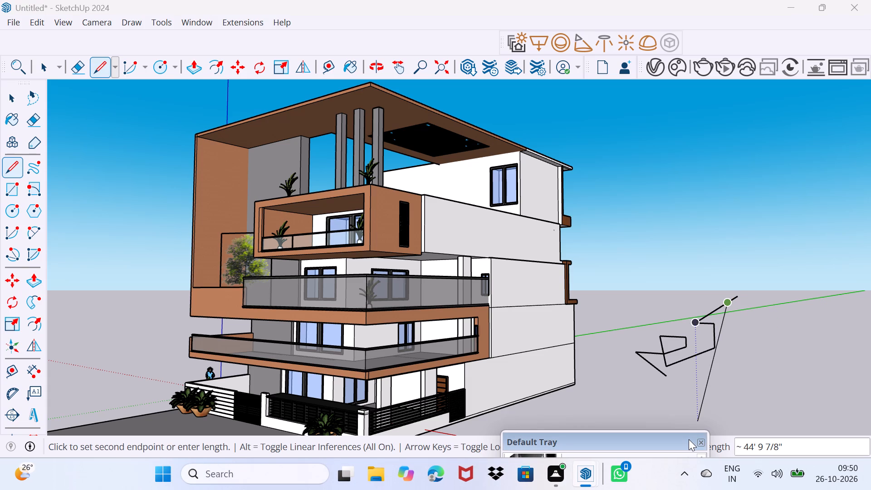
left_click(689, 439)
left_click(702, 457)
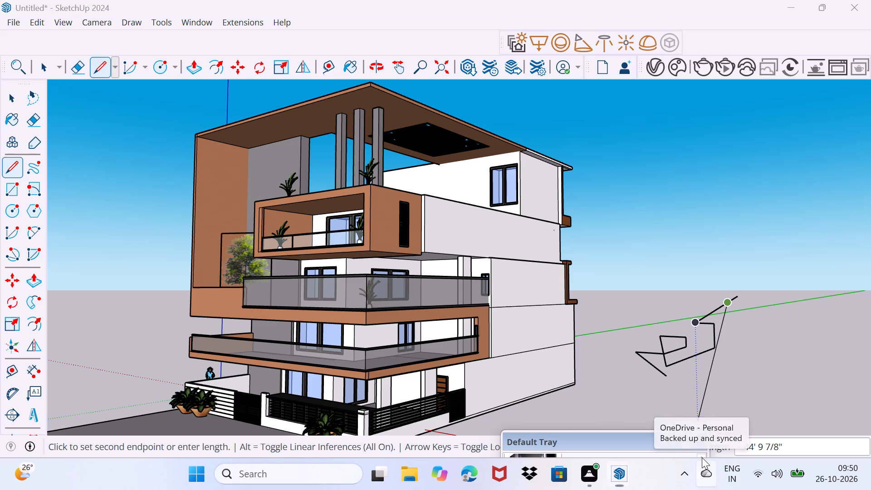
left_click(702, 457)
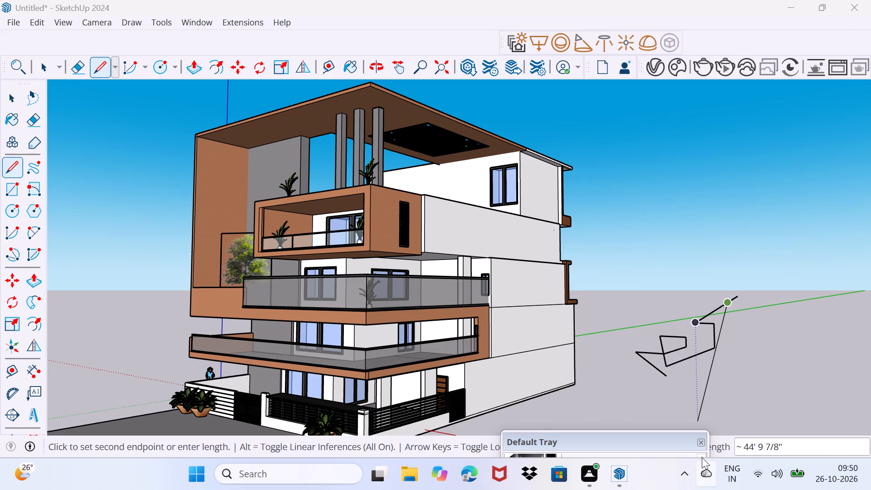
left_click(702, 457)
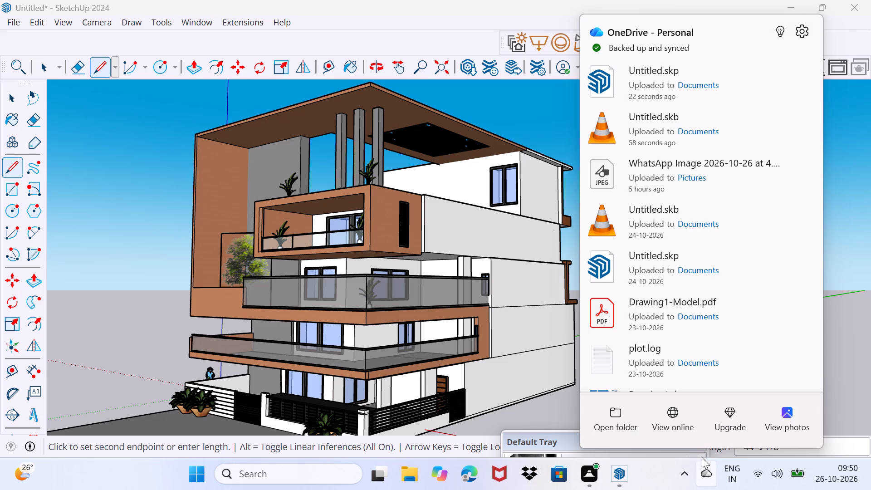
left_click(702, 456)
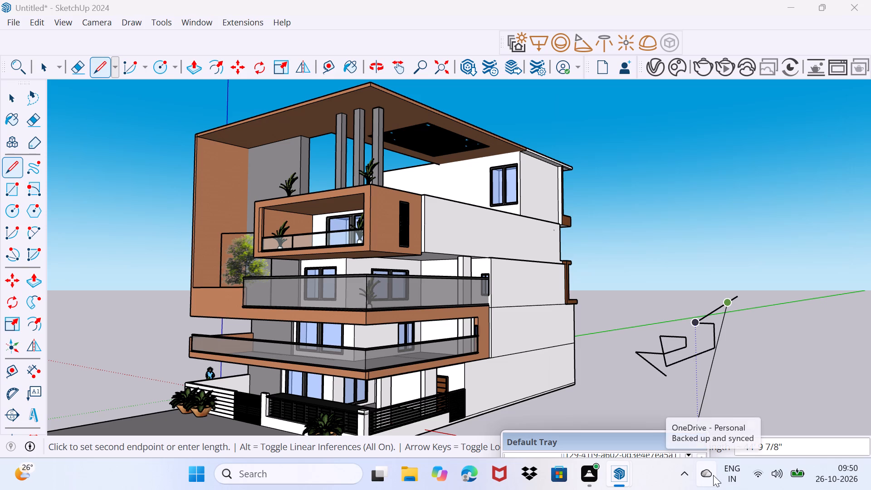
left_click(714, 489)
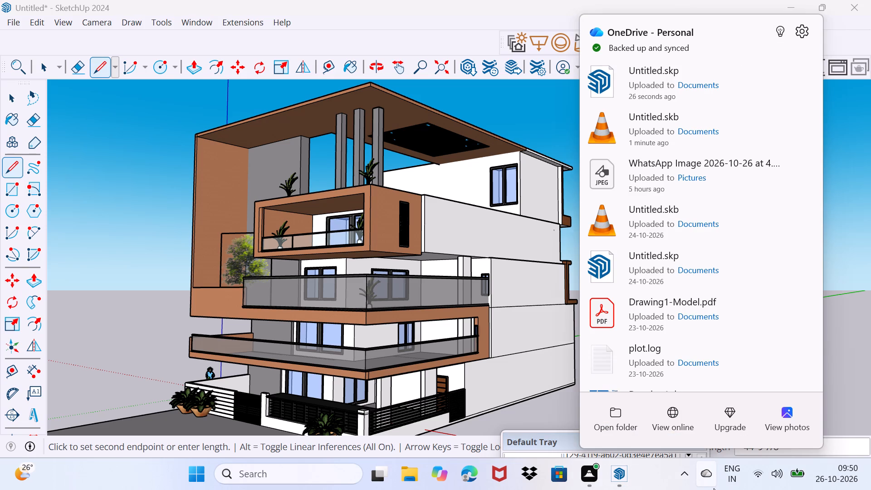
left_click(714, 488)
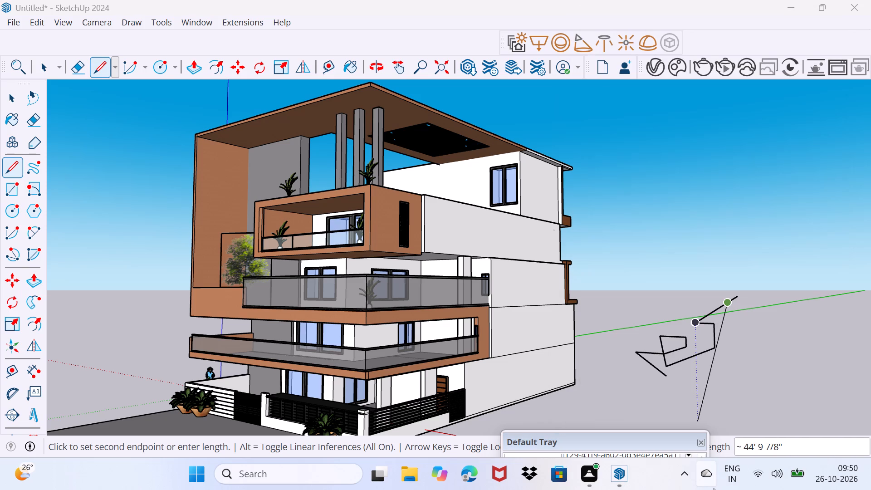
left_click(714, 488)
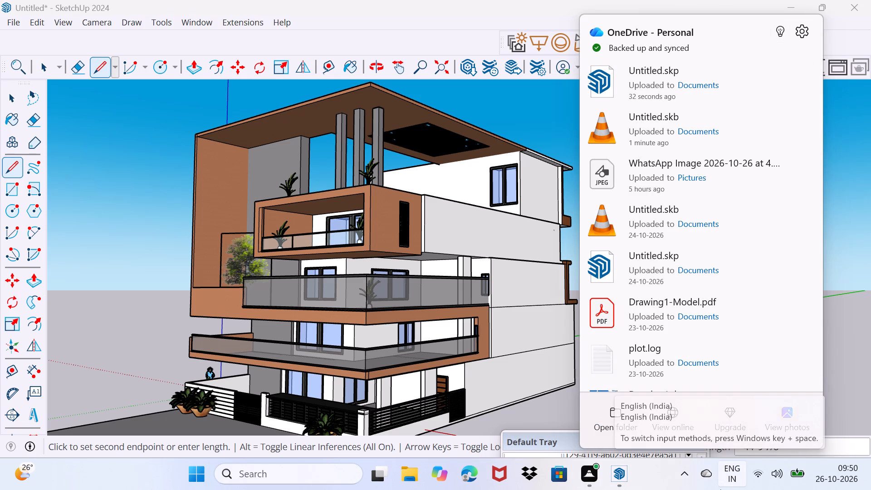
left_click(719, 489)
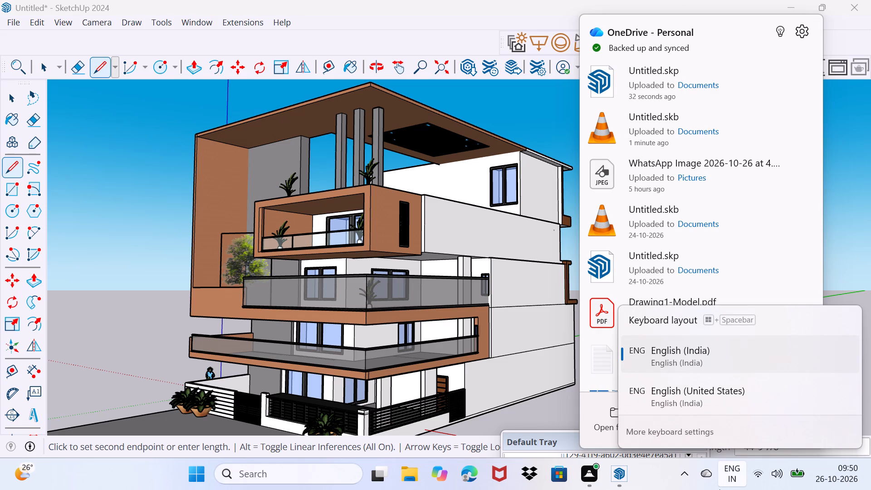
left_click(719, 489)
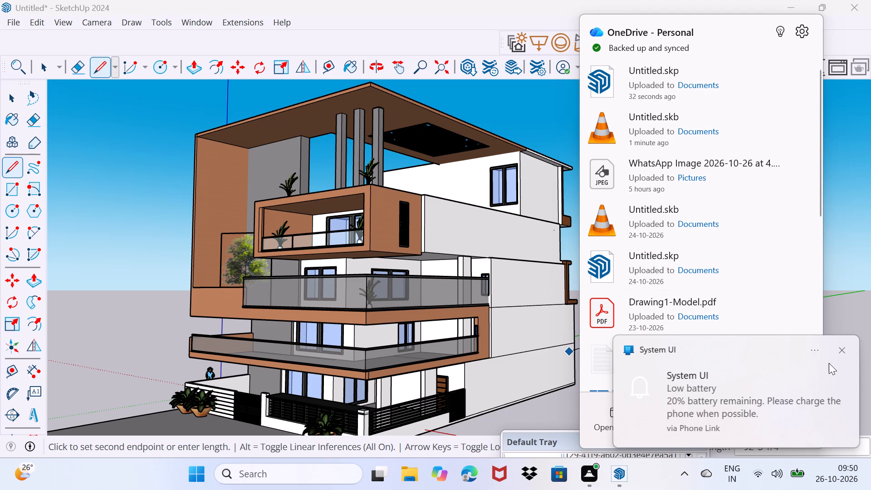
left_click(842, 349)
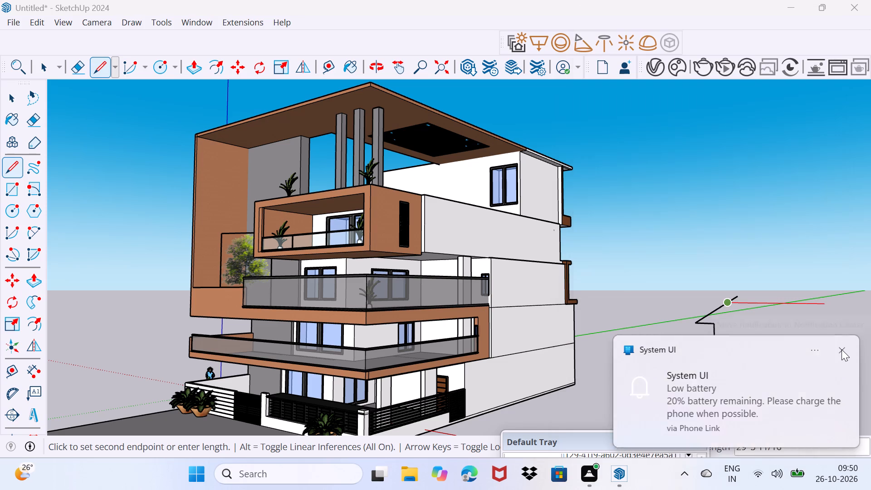
Close the chain's far end into a loop with a red-axis segment, a blue-axis segment about 7' 7 13/16" long, and a slanted line back.
left_click(763, 302)
left_click(763, 328)
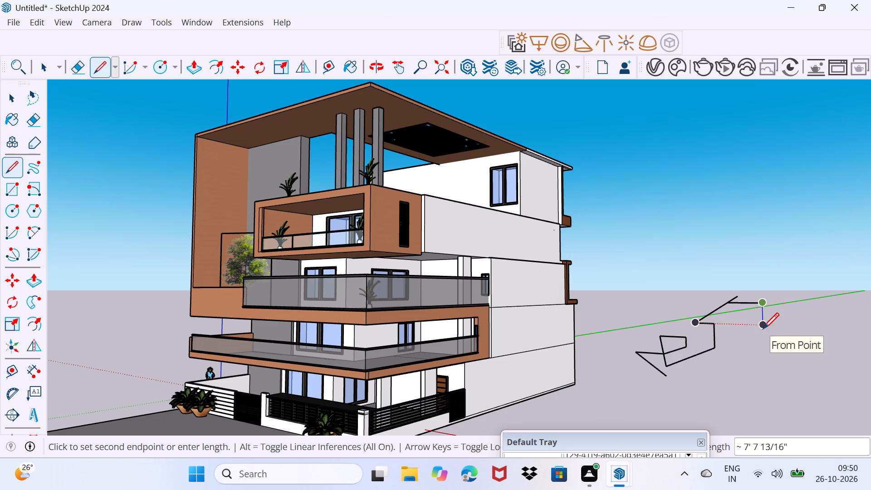
left_click(760, 336)
left_click(760, 336)
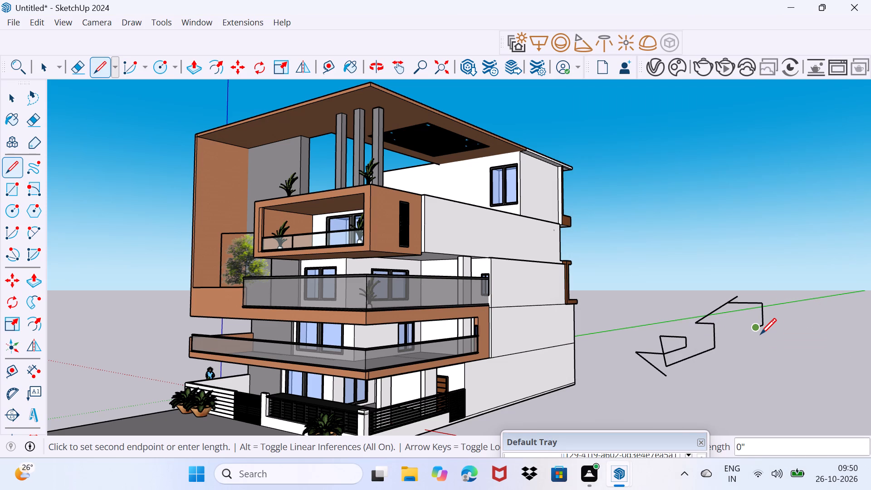
left_click(760, 334)
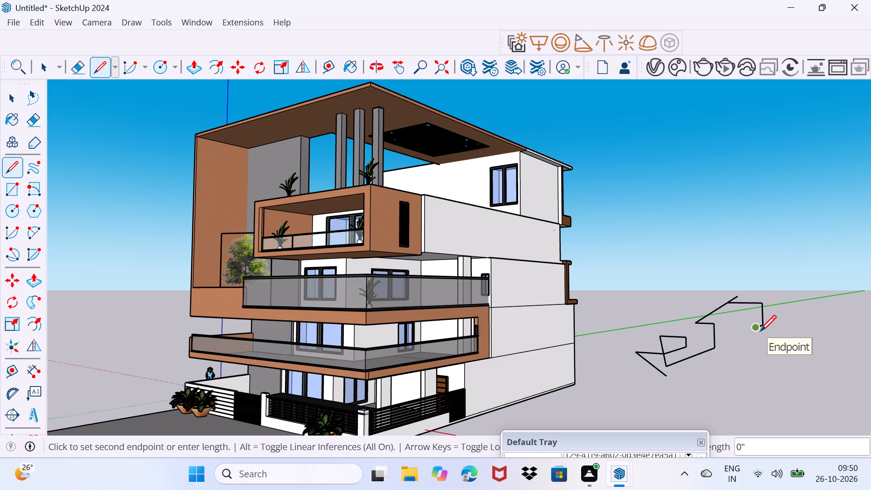
left_click(760, 330)
left_click(724, 303)
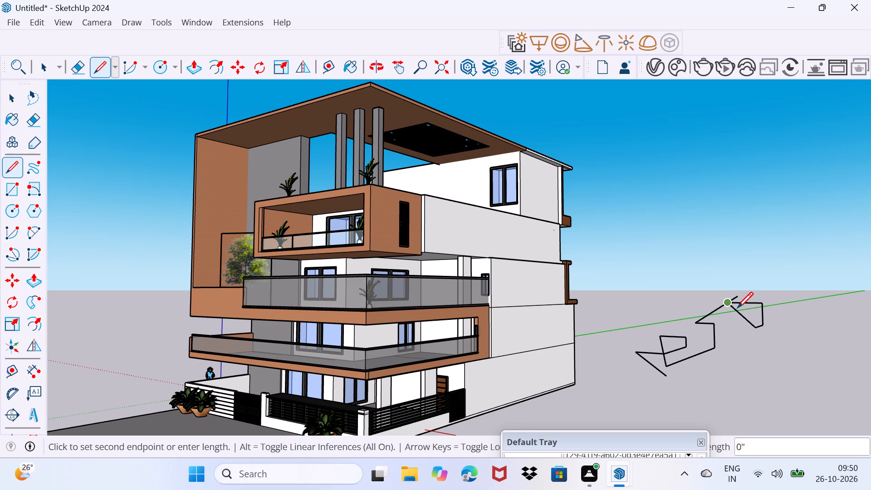
Draw a line about 10' 6 9/16" long from the middle of the loop's slanted edge toward its lower corner.
left_click(737, 308)
left_click(737, 308)
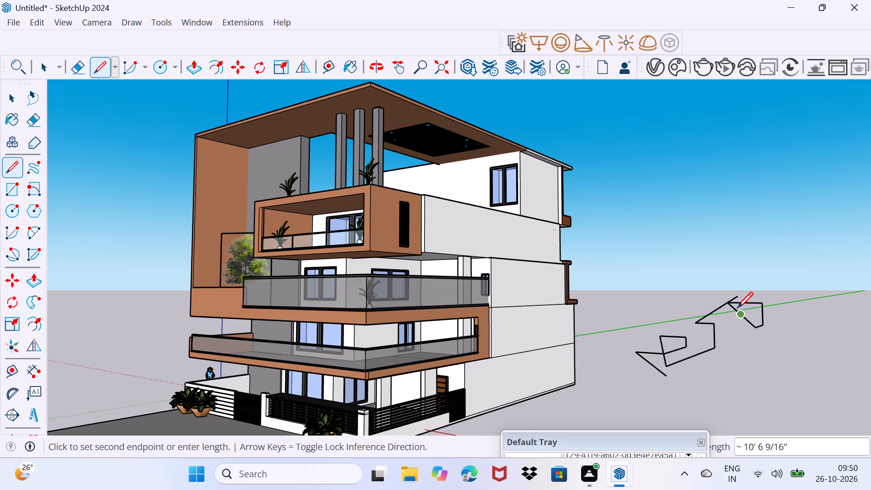
left_click(737, 308)
left_click(737, 308)
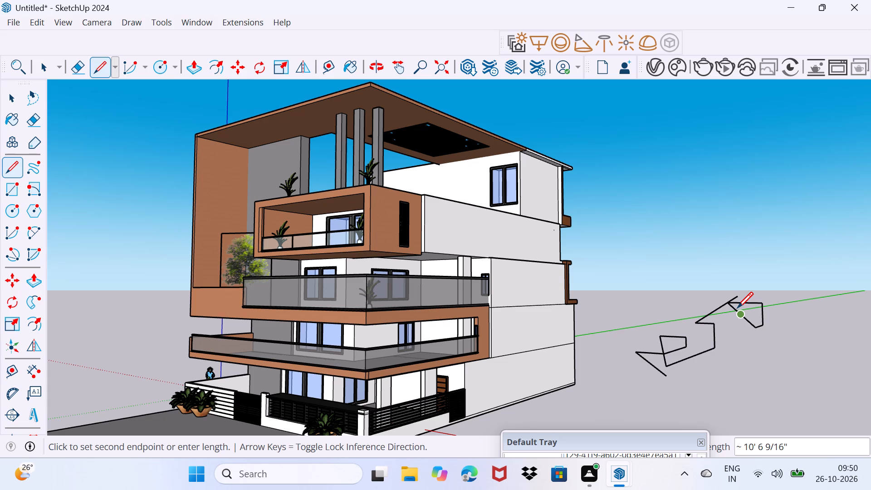
left_click(737, 309)
left_click(745, 314)
left_click(745, 314)
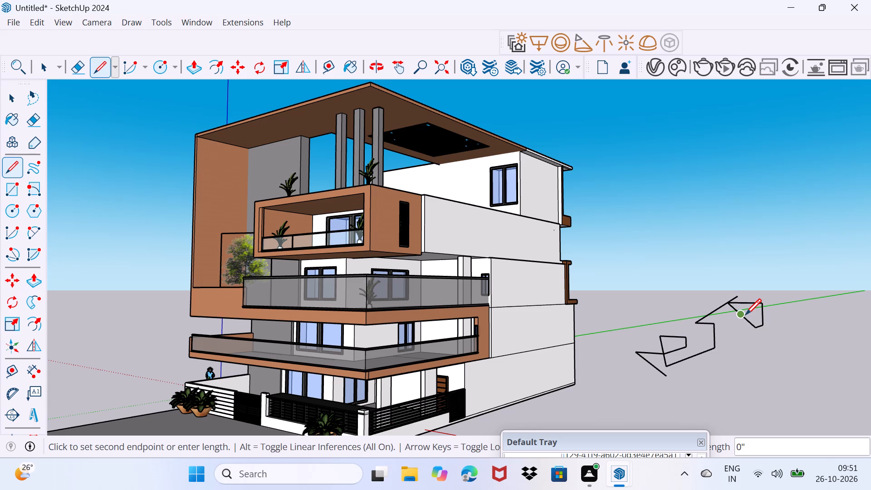
left_click(745, 314)
left_click(745, 314)
left_click(758, 319)
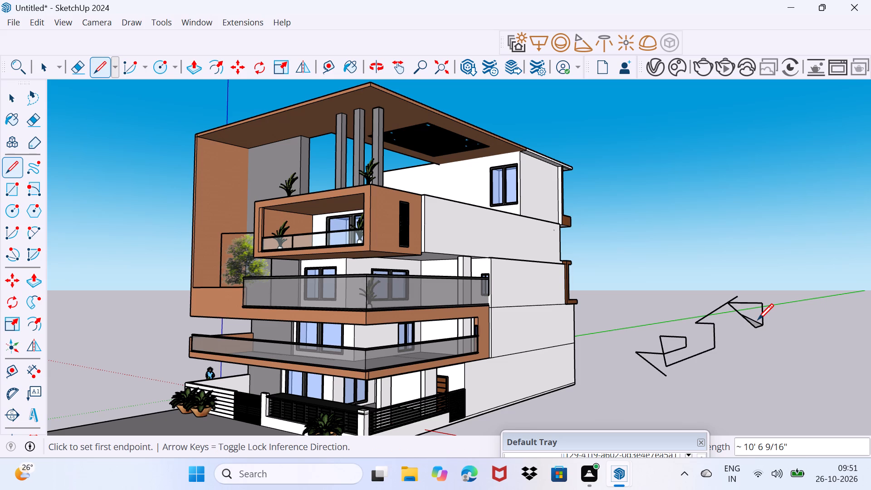
Extend a line about 8' 11 13/16" outward from the loop's lower corner, away from the house.
left_click(758, 319)
left_click(760, 325)
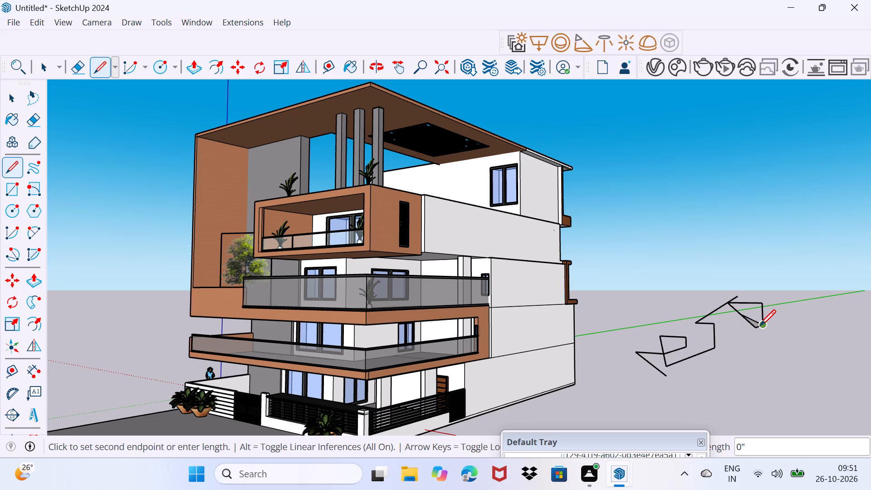
left_click(760, 325)
left_click(760, 325)
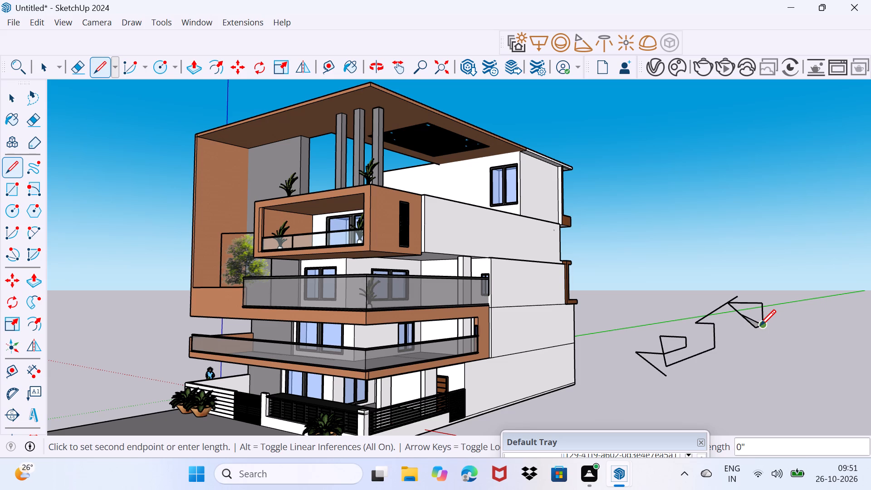
left_click(760, 325)
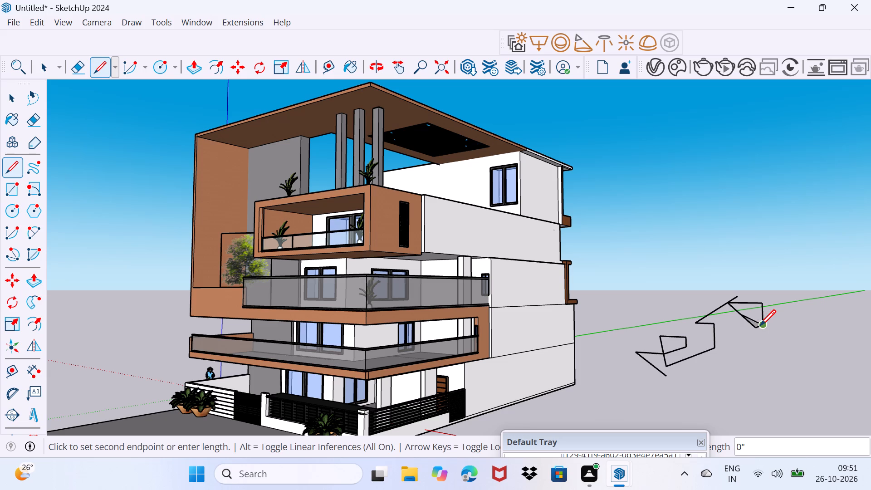
left_click(760, 325)
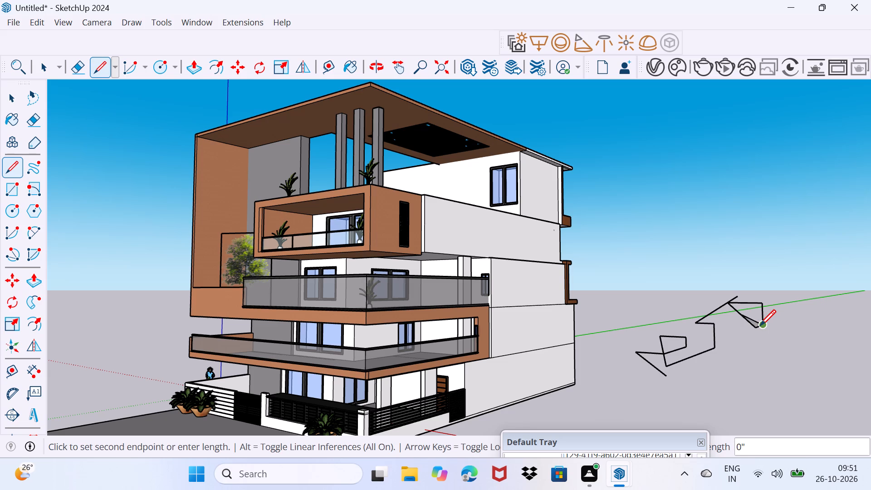
left_click(760, 325)
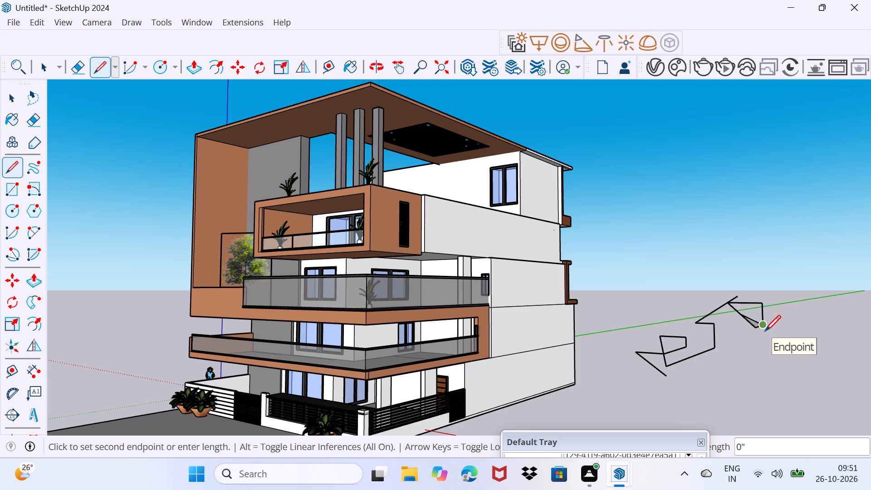
left_click(765, 331)
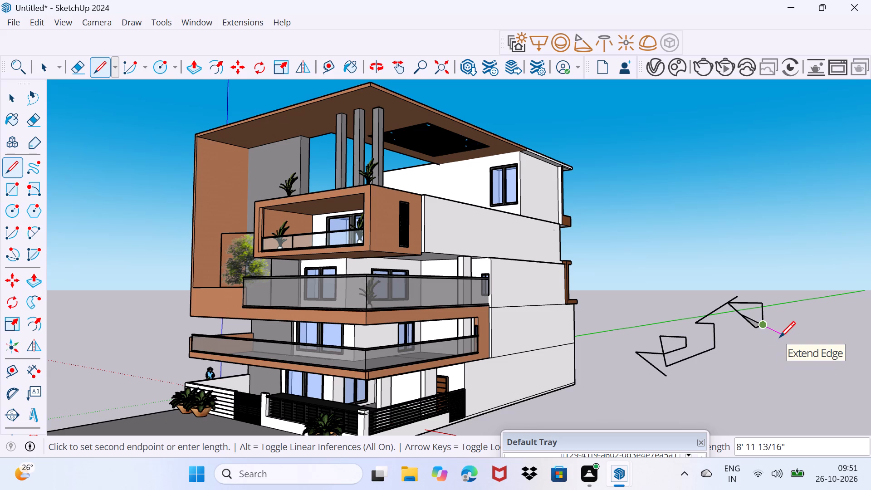
left_click(781, 335)
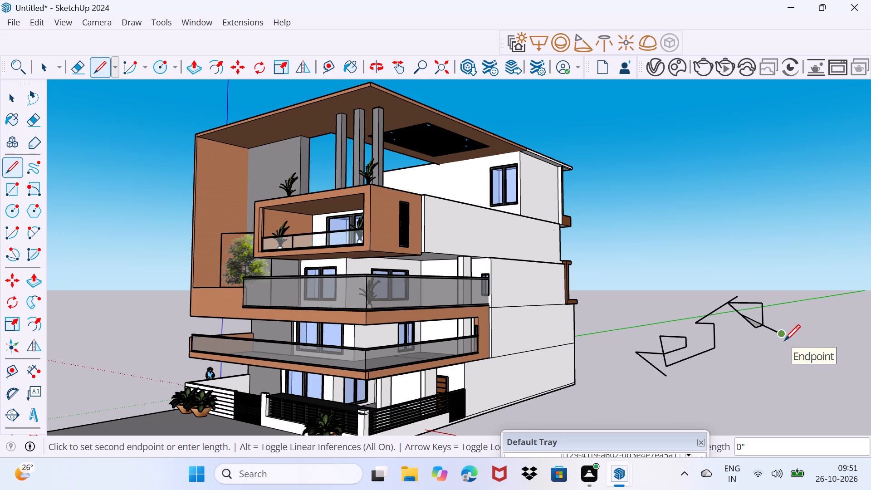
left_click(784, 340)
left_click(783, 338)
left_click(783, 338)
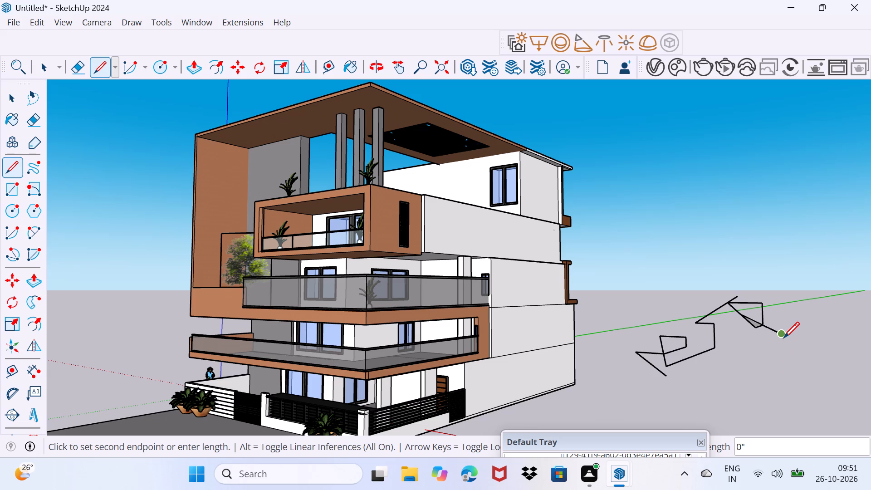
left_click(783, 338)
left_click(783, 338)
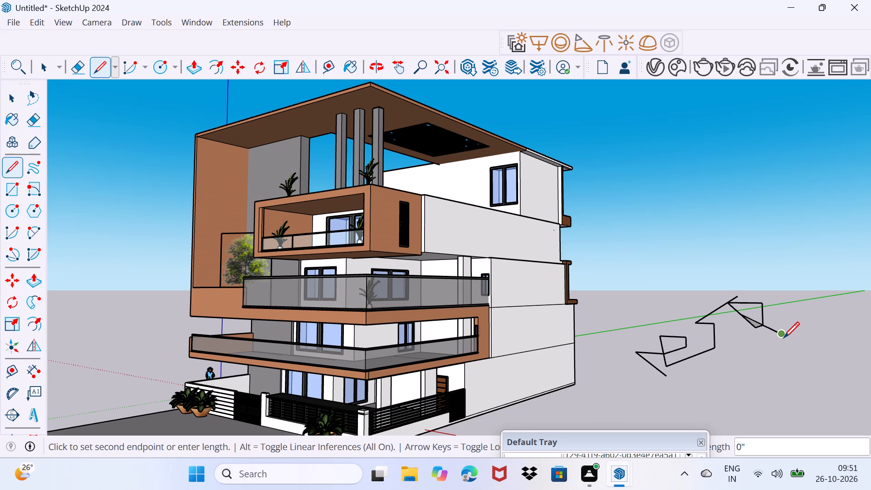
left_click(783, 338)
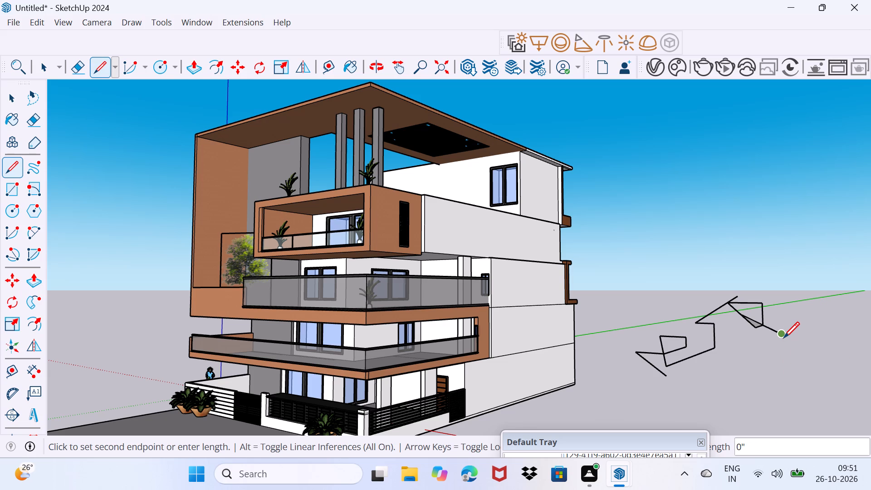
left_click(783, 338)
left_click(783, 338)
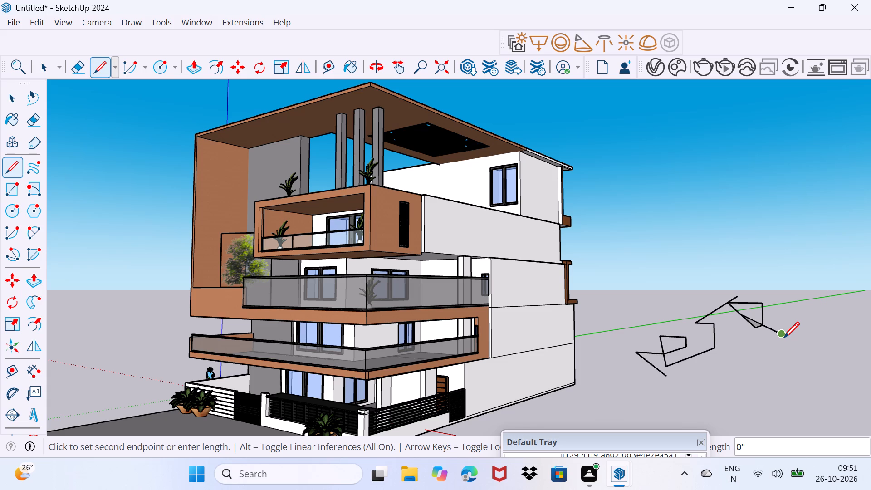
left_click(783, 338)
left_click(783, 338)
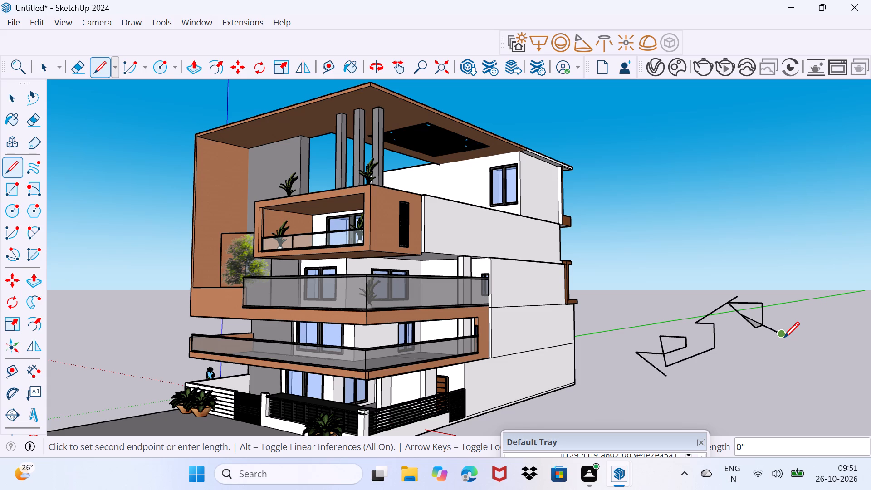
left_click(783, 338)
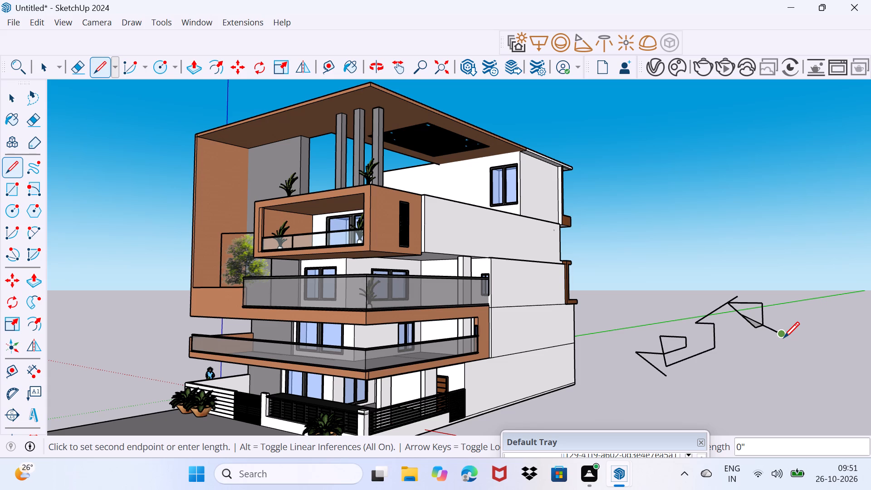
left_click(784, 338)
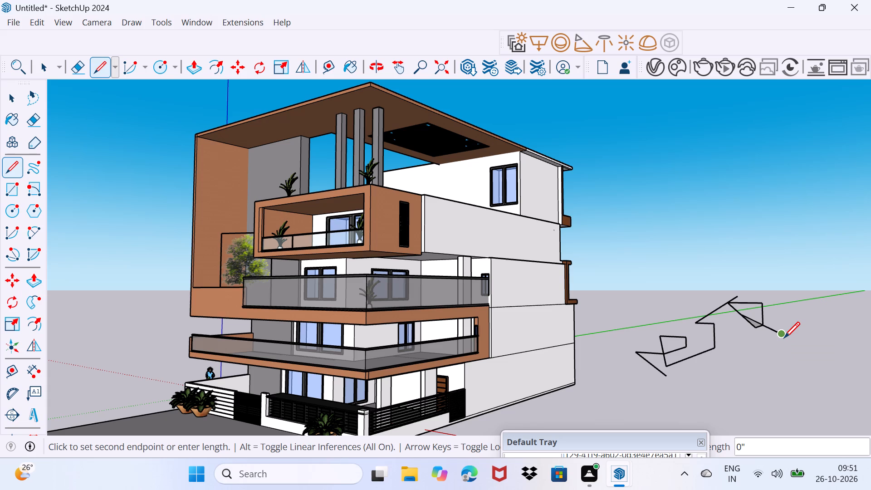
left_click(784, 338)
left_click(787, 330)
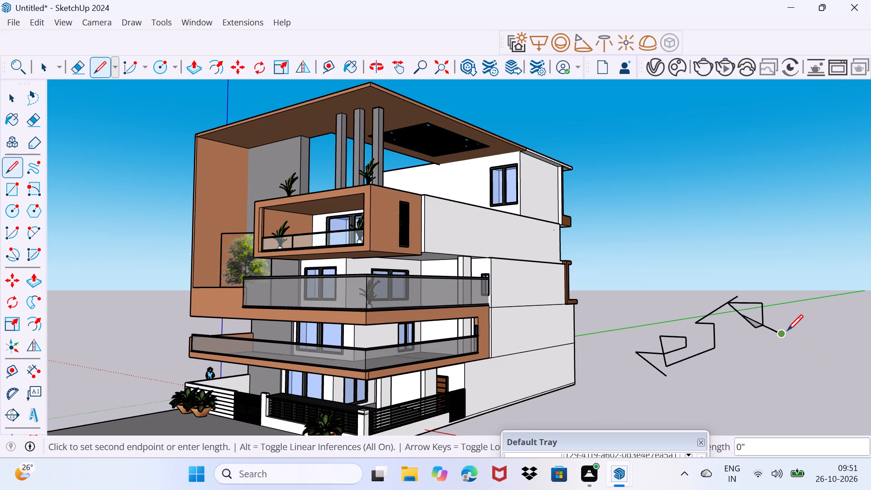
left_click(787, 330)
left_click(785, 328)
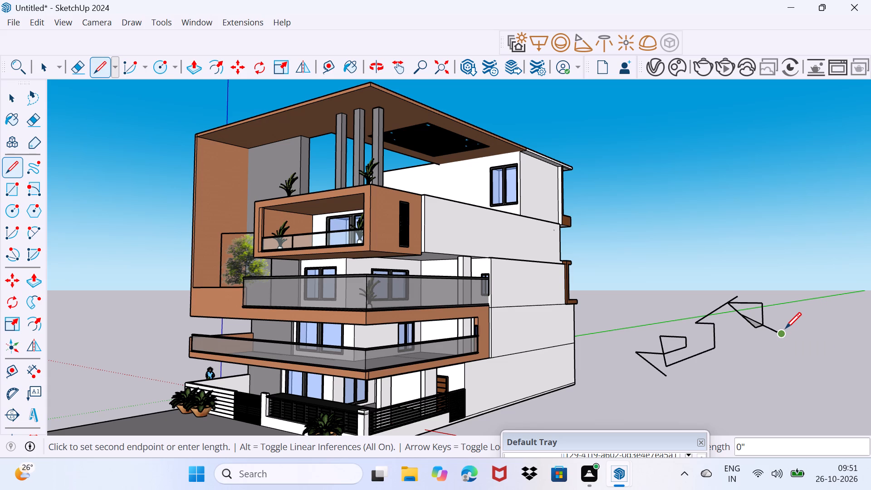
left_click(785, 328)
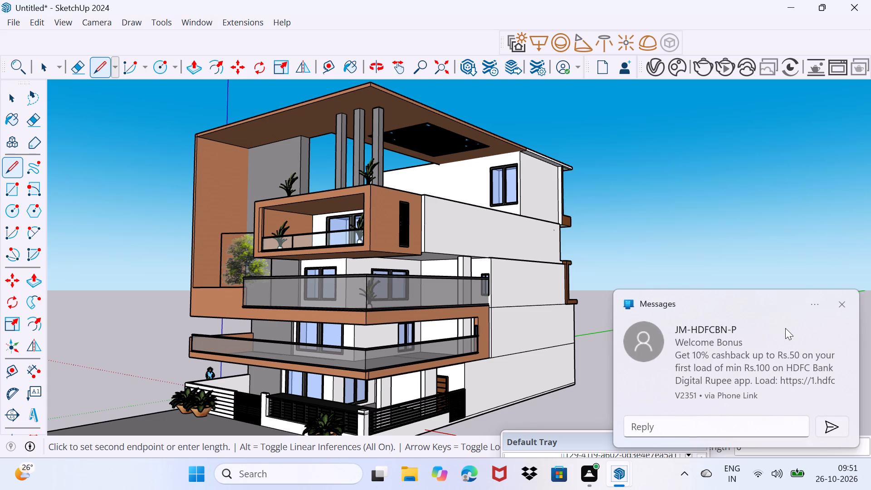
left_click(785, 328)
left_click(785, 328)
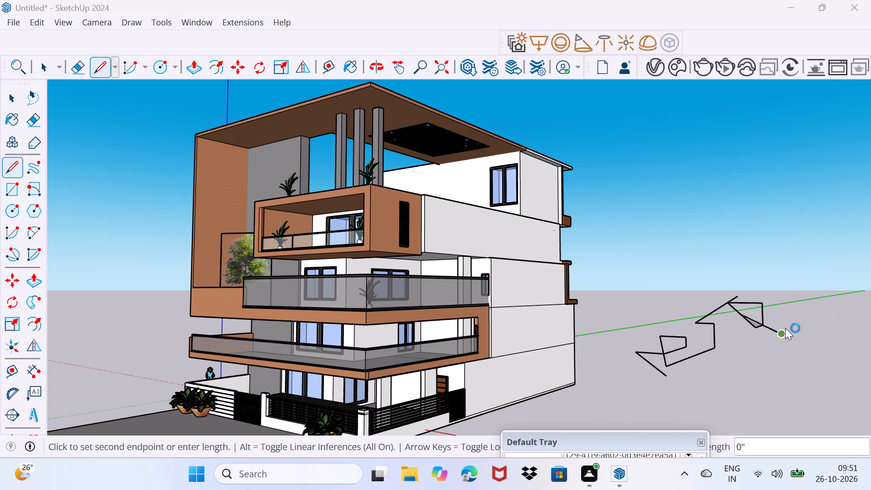
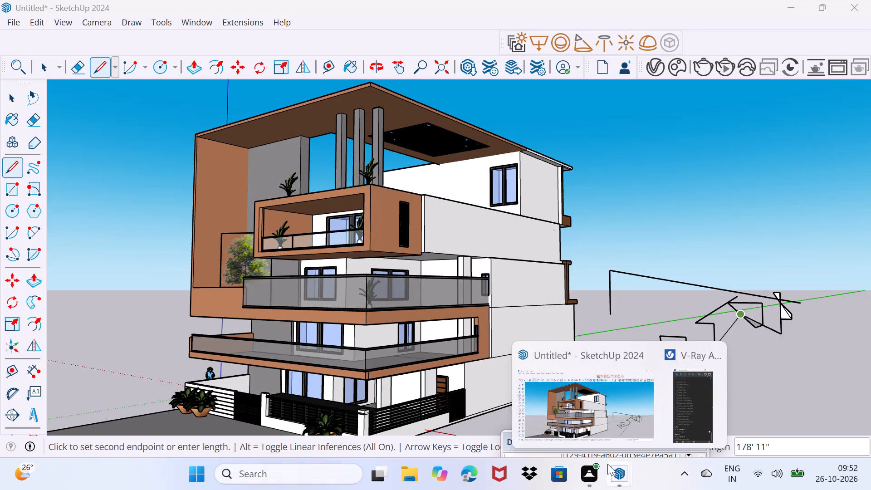
Draw connected lines up about 13' 9 1/8" to the long sloping line, across, down past the loop, and back about 4' 10 5/8".
left_click(709, 310)
left_click(718, 293)
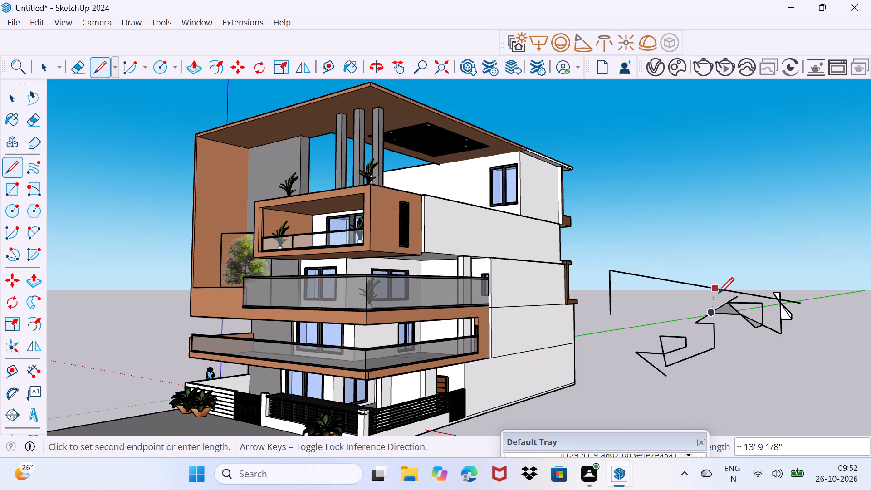
left_click(756, 288)
left_click(756, 290)
left_click(787, 354)
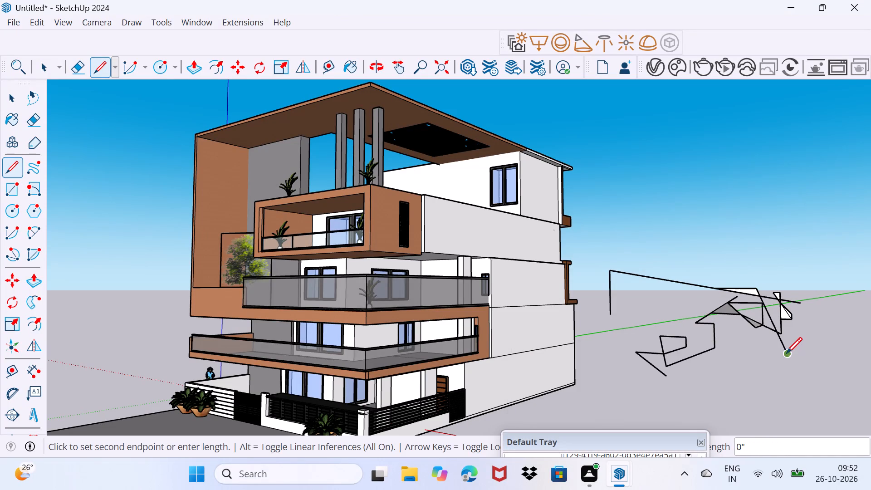
left_click_drag(784, 349, 772, 353)
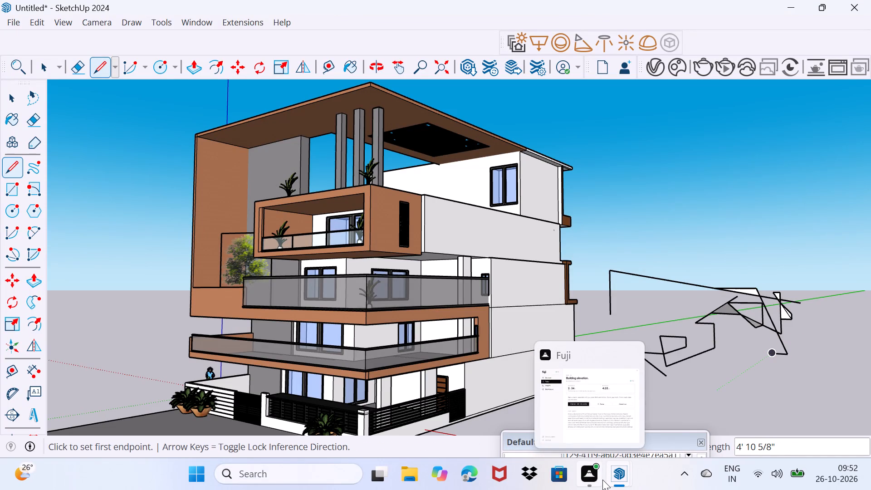
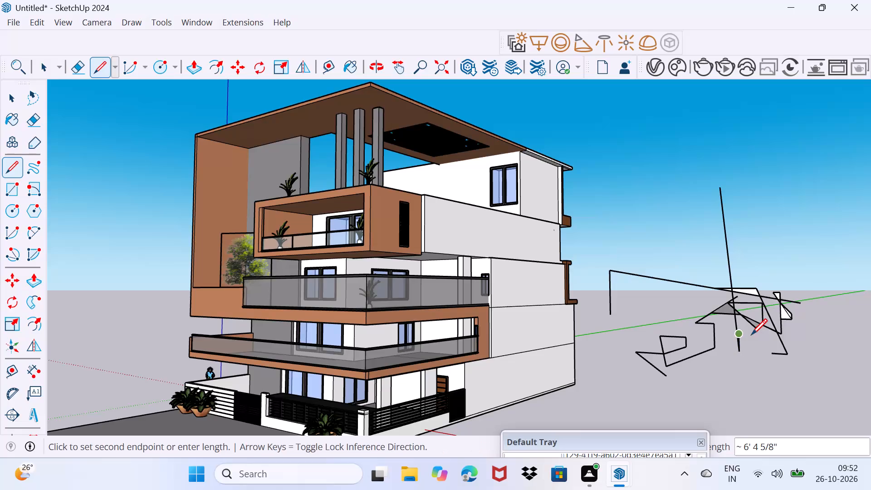
Draw connected lines up from the tangled sketch, across about 5' 4 3/8", and steeply upward about 217' 1 9/16".
left_click(751, 334)
left_click(772, 315)
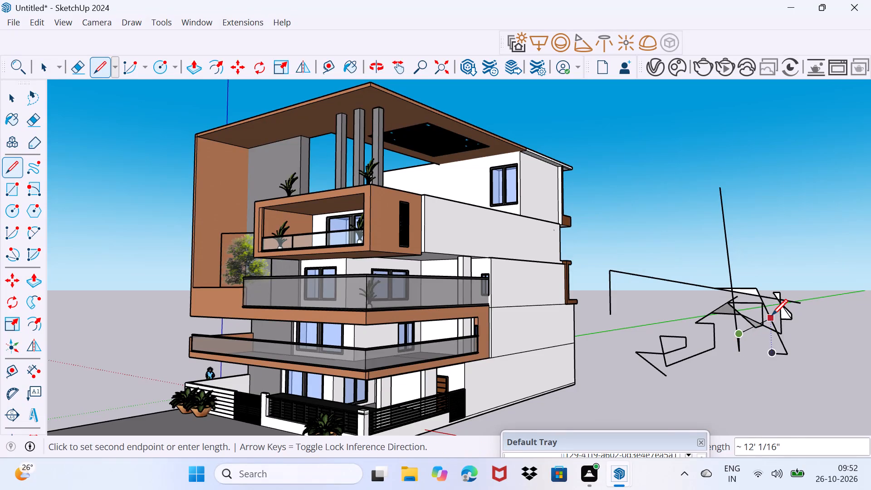
left_click(787, 280)
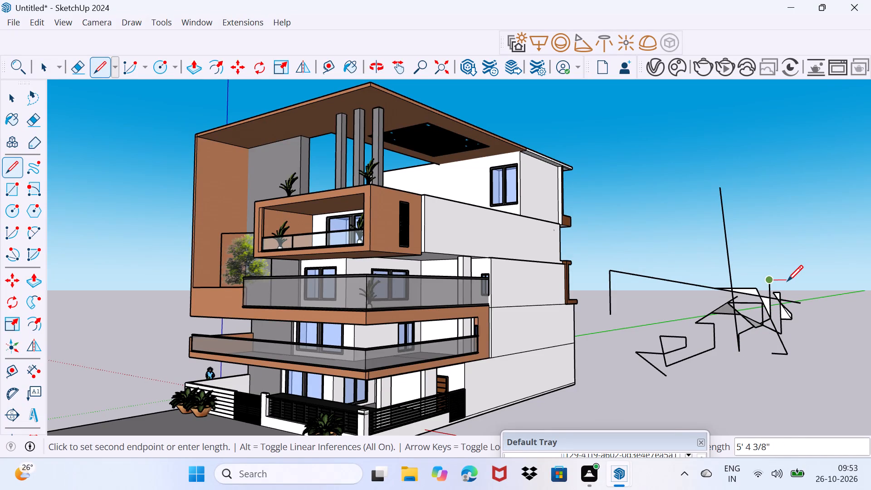
left_click(788, 281)
left_click_drag(856, 57, 844, 86)
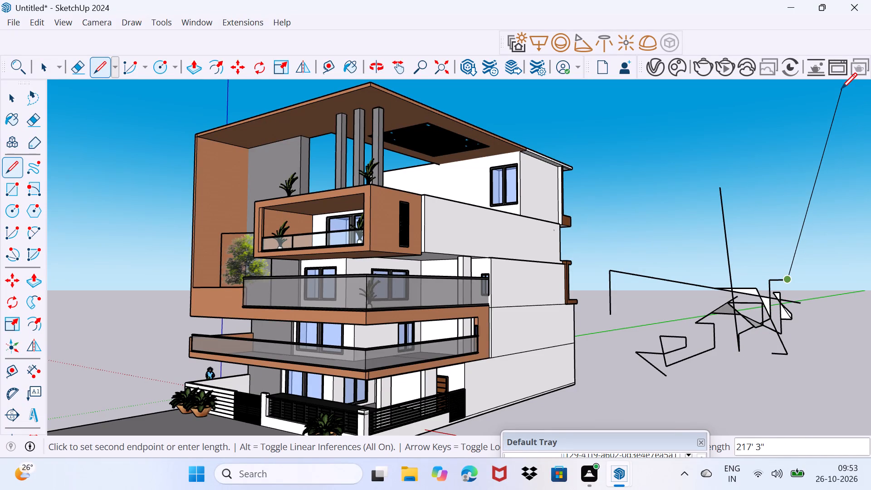
left_click(841, 89)
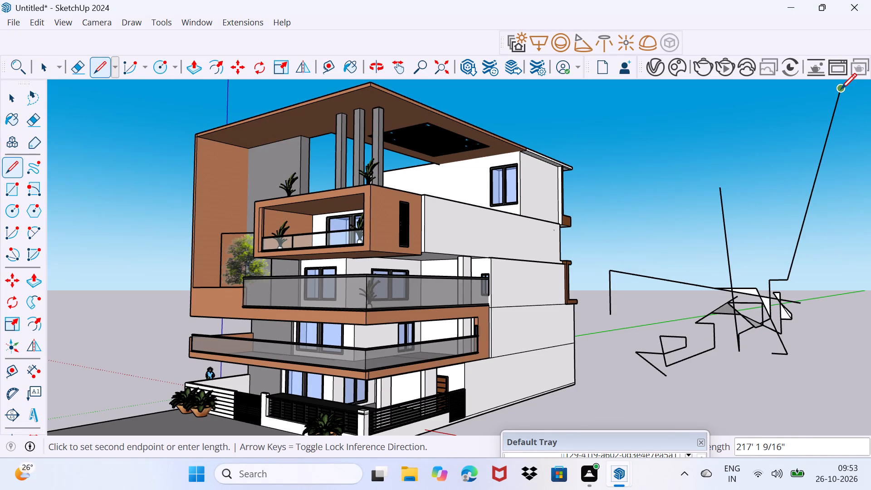
Draw short line segments of about 8" near the upper end of the long steep line.
left_click(841, 89)
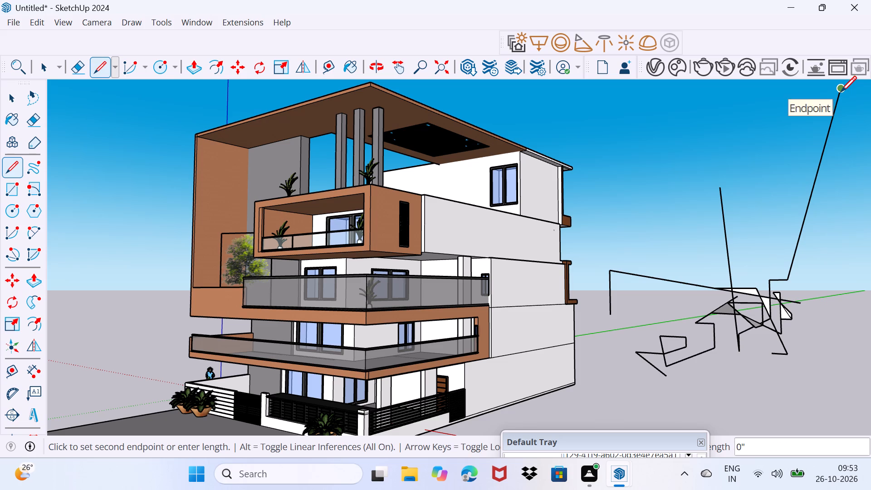
left_click_drag(841, 92, 839, 99)
left_click(839, 111)
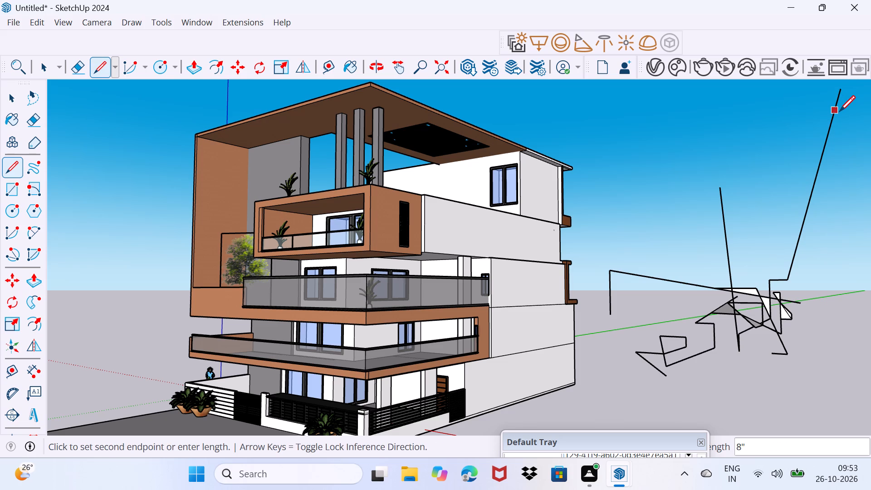
left_click(839, 111)
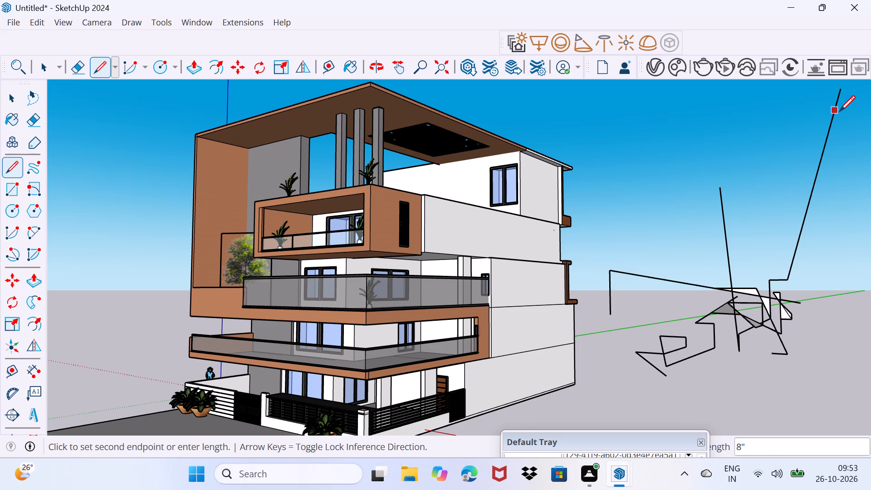
left_click(839, 111)
left_click(839, 111)
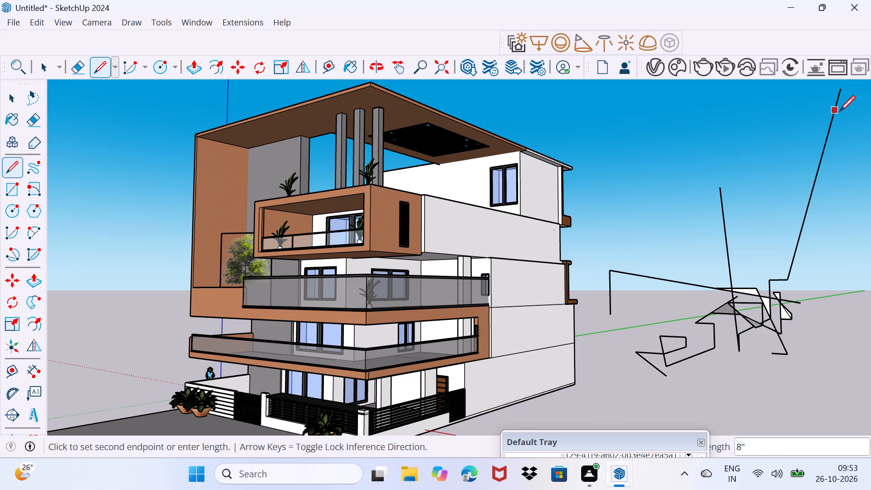
left_click(839, 110)
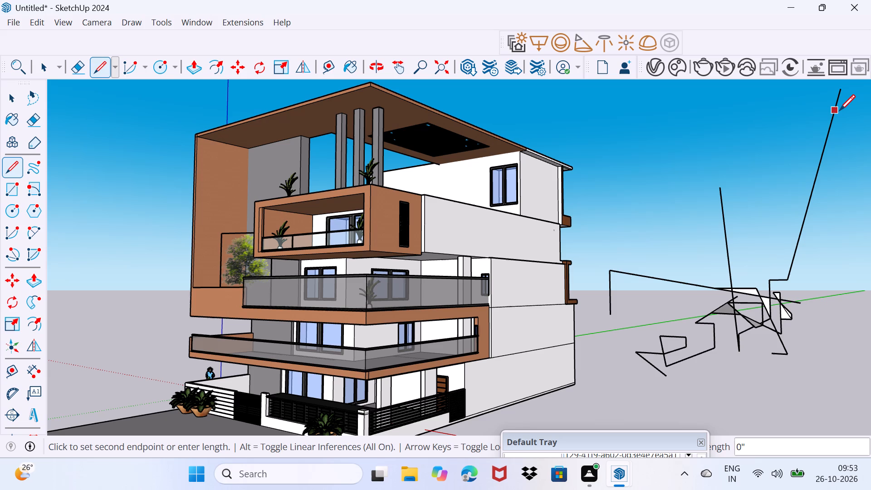
left_click(839, 110)
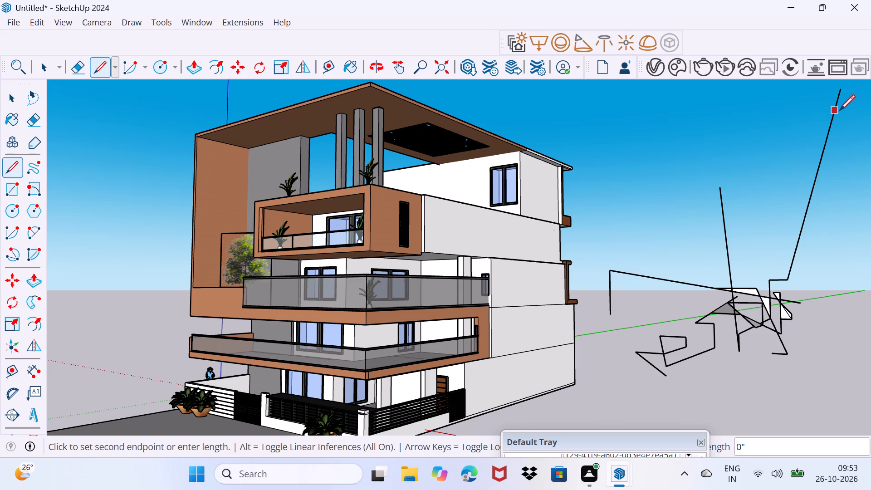
left_click(839, 110)
left_click(842, 119)
left_click(842, 119)
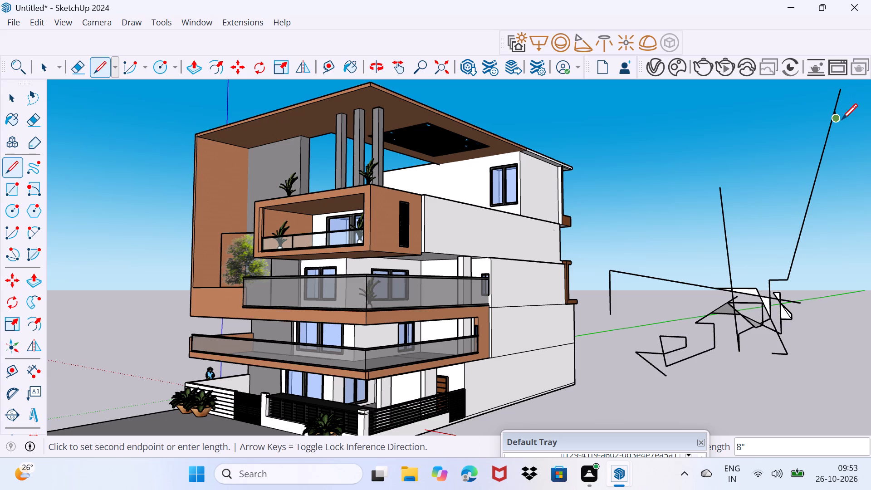
left_click(842, 124)
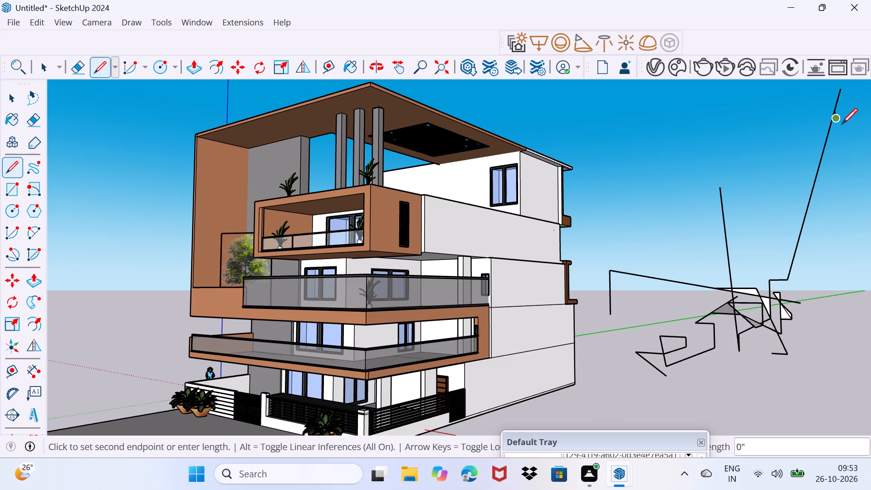
Draw a second long line back down to the tangled sketch and on about 20' 5 11/16" to its lower corner.
left_click_drag(842, 124, 837, 127)
left_click_drag(762, 297, 777, 352)
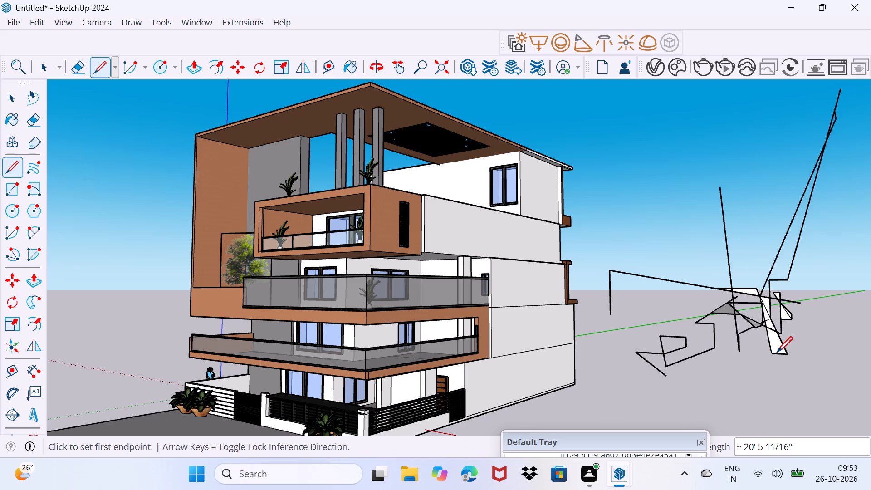
Draw a line across the narrow white face's lower end and segments up its edge of about 3 7/8", 1' 10 1/2" and 4' 11 3/4".
left_click(777, 352)
left_click(783, 331)
left_click(784, 326)
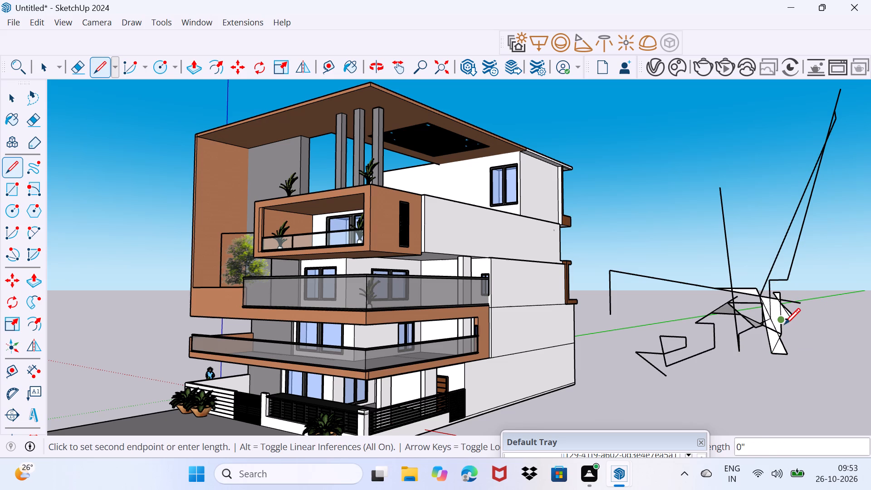
left_click(784, 320)
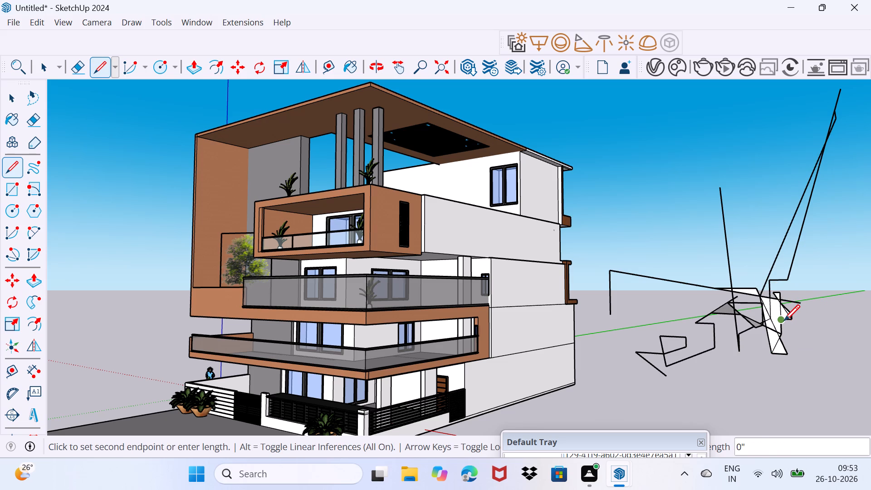
left_click(784, 318)
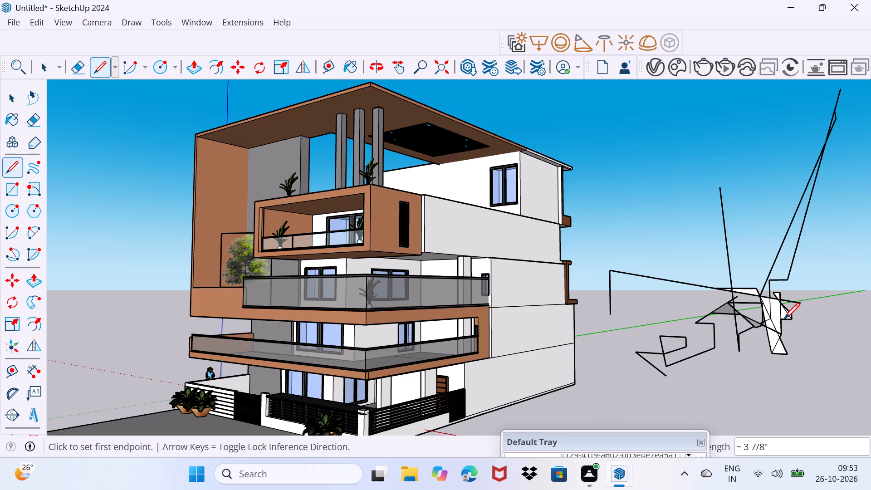
left_click(784, 318)
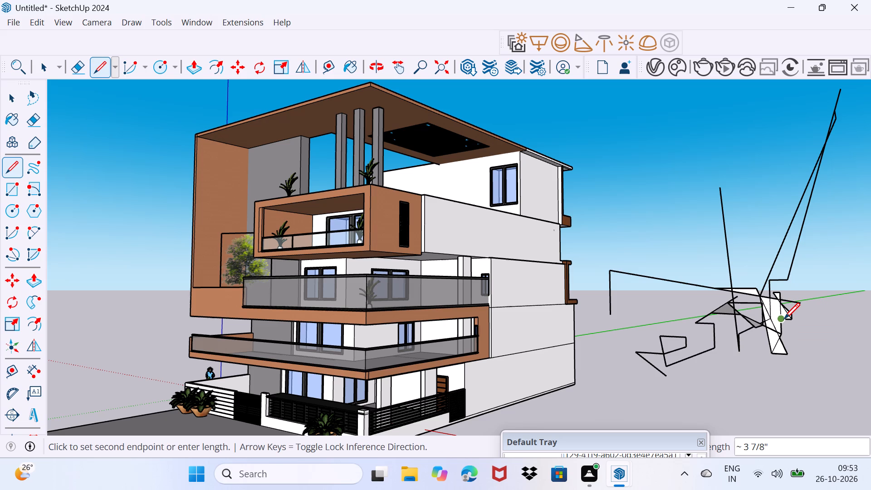
left_click(784, 318)
left_click(784, 318)
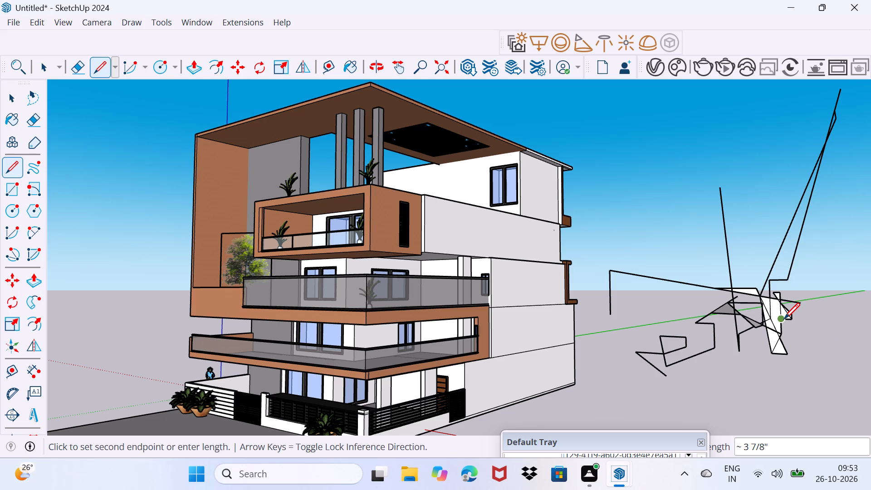
left_click(784, 315)
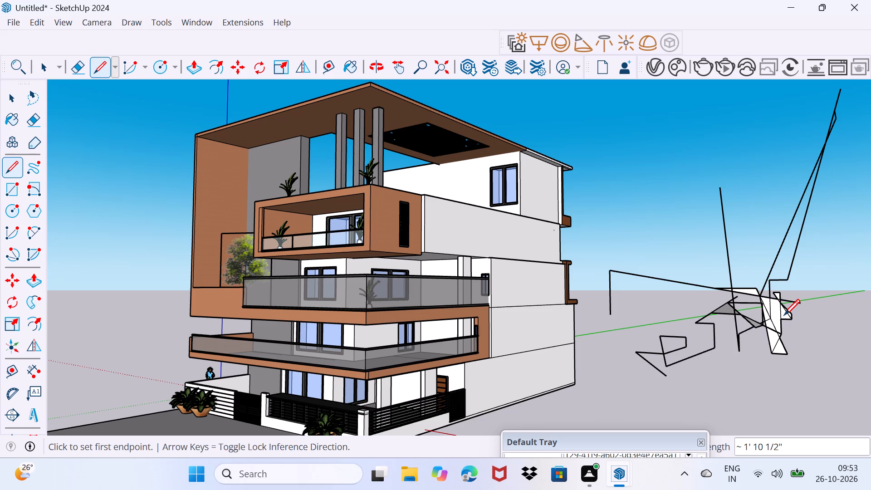
left_click(784, 315)
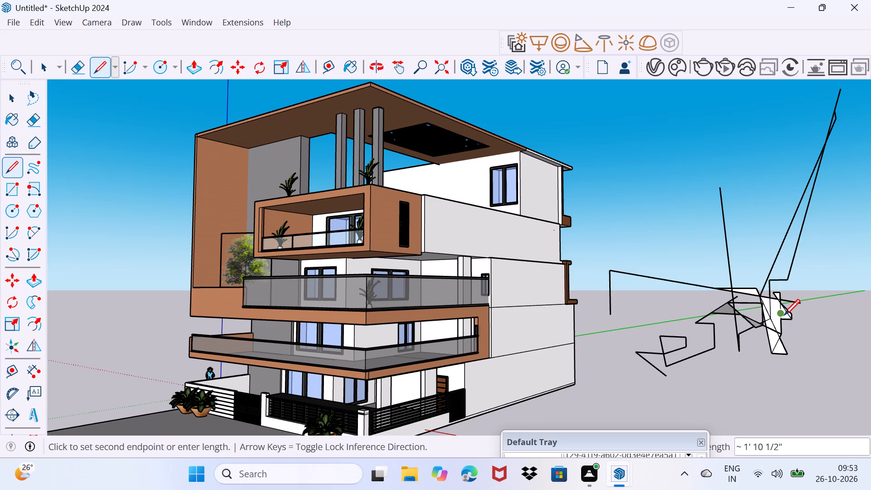
left_click(784, 315)
left_click(784, 315)
left_click(786, 300)
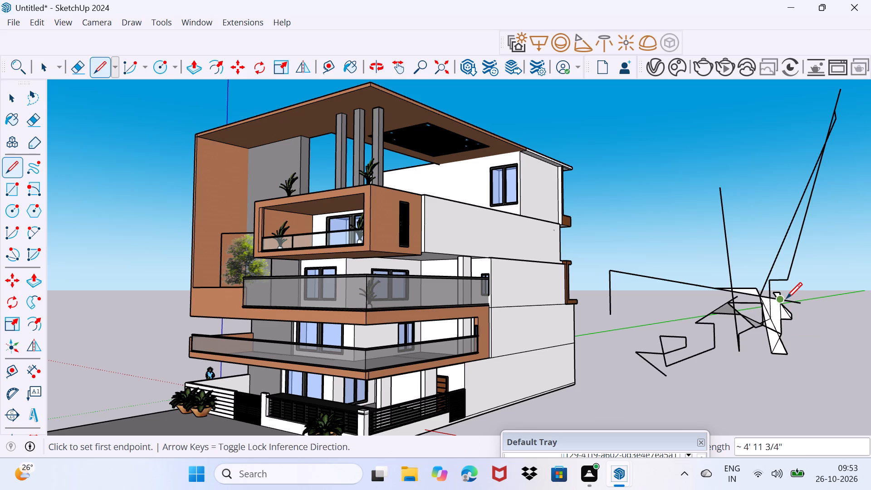
Draw lines about 142' 3 15/16" up to the long steep line, on vertically, and about 142' 9" back down, closing a narrow triangular face.
left_click(787, 296)
left_click(787, 292)
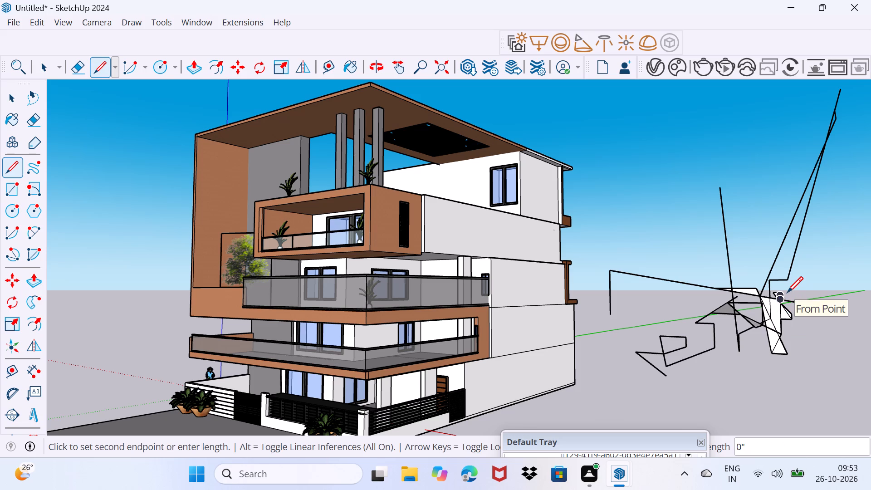
left_click(789, 262)
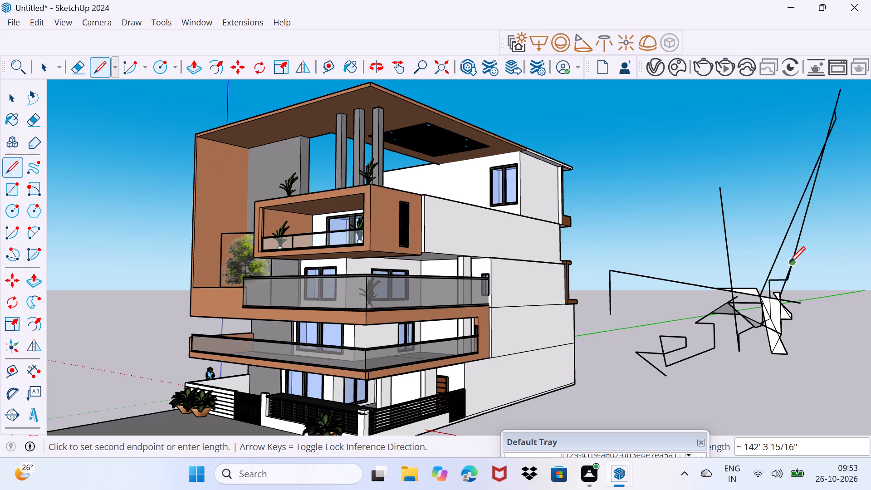
left_click(789, 262)
left_click(790, 208)
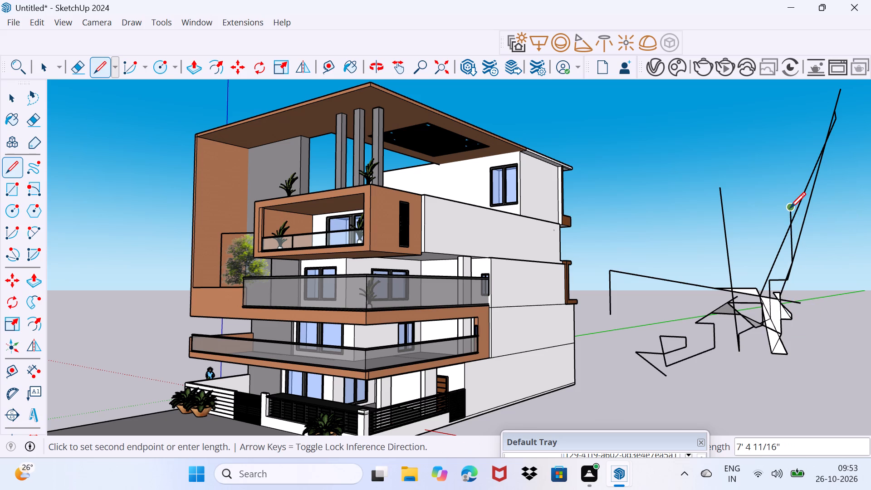
left_click(789, 210)
left_click(788, 216)
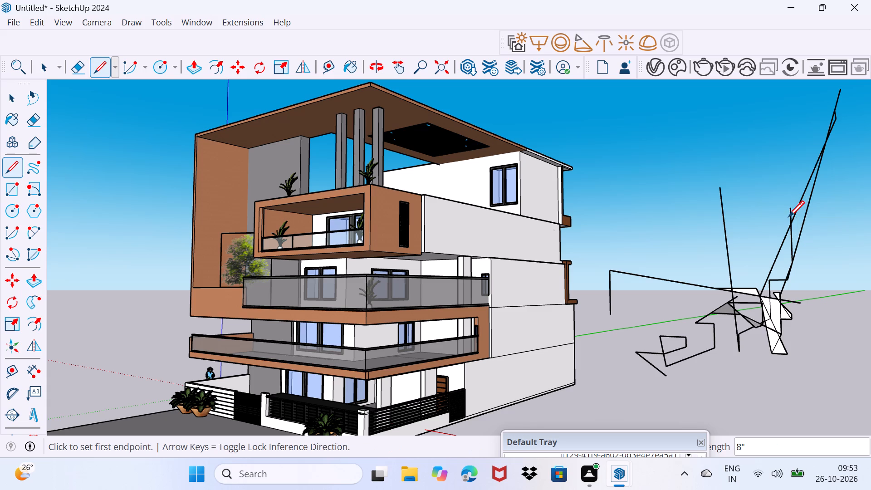
left_click(788, 212)
left_click(788, 213)
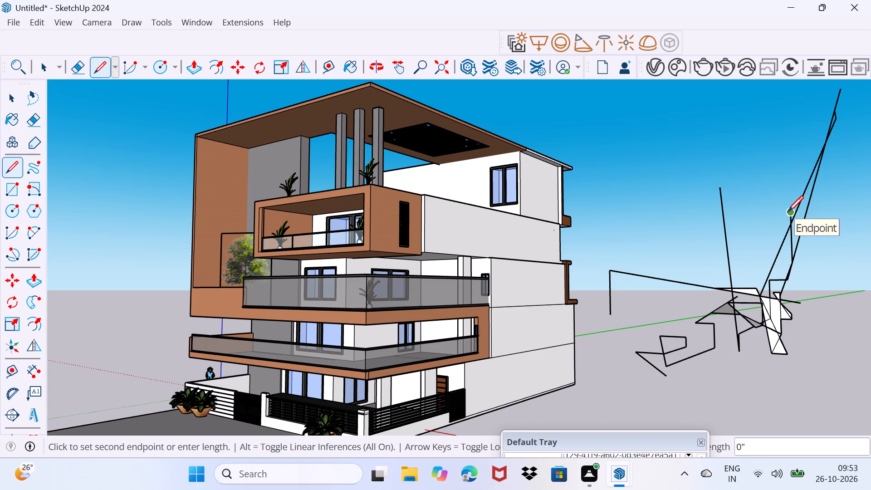
left_click(788, 211)
left_click(788, 214)
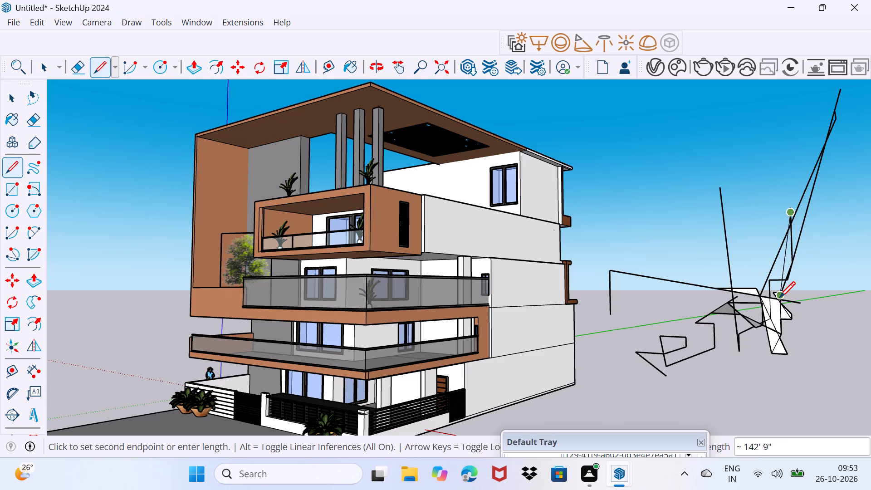
left_click(779, 297)
Draw a zigzag of connected lines across the small loop, ending with a segment about 31' 6 7/16" long toward the neighbouring corner.
left_click(639, 384)
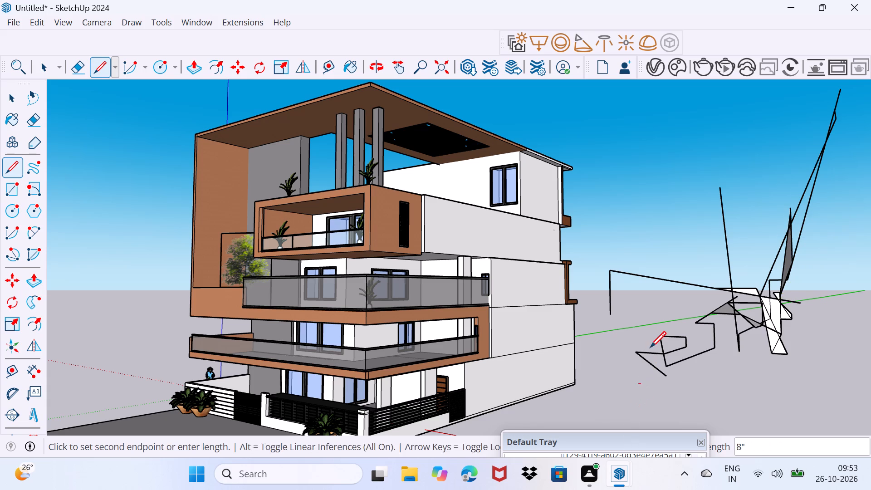
left_click(650, 347)
left_click(672, 380)
left_click(703, 335)
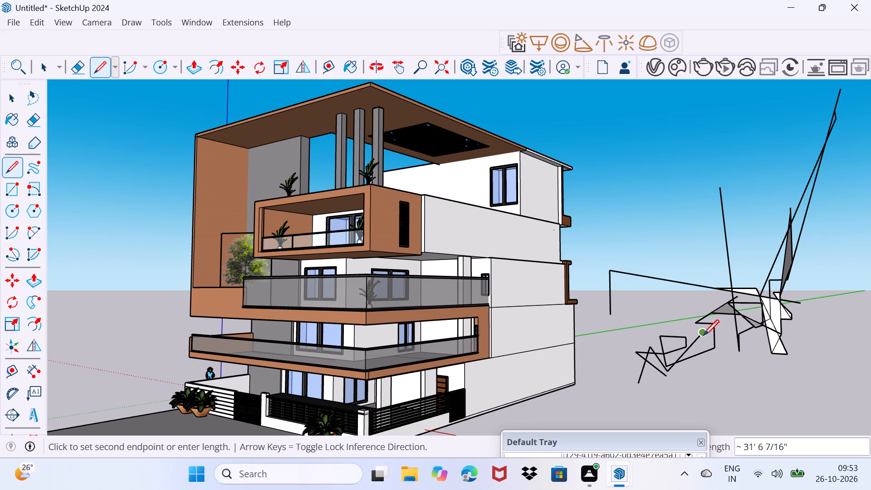
left_click(703, 335)
left_click(706, 335)
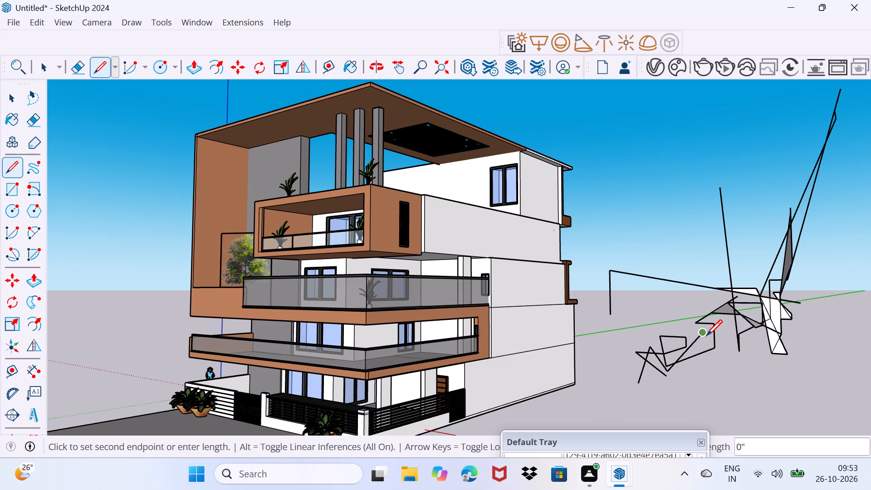
left_click(706, 335)
left_click(706, 335)
left_click(706, 335)
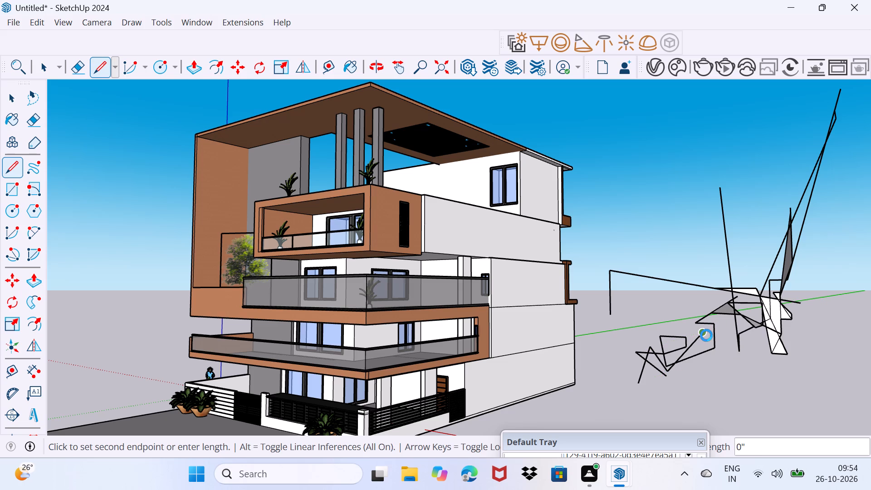
left_click(706, 335)
left_click(706, 335)
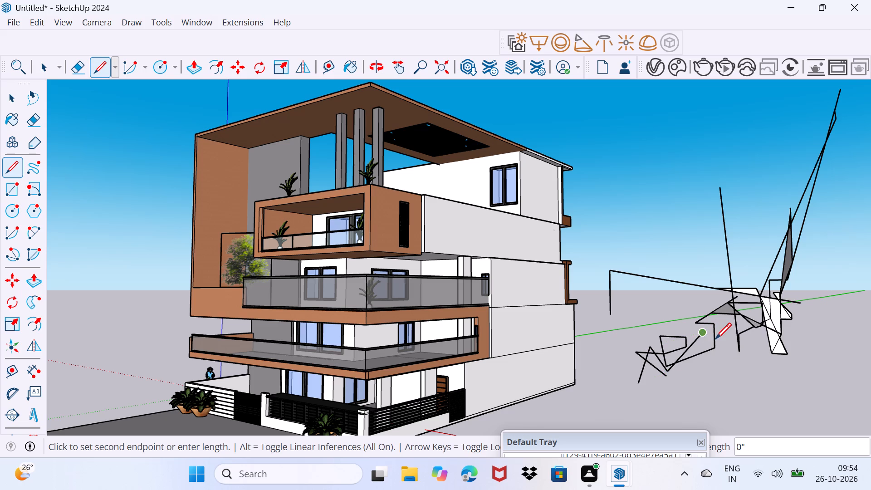
Draw a line about 19' 10 1/8" from the small loop's lower corner to the narrow white face's upper corner, closing a face.
left_click(715, 338)
left_click(759, 305)
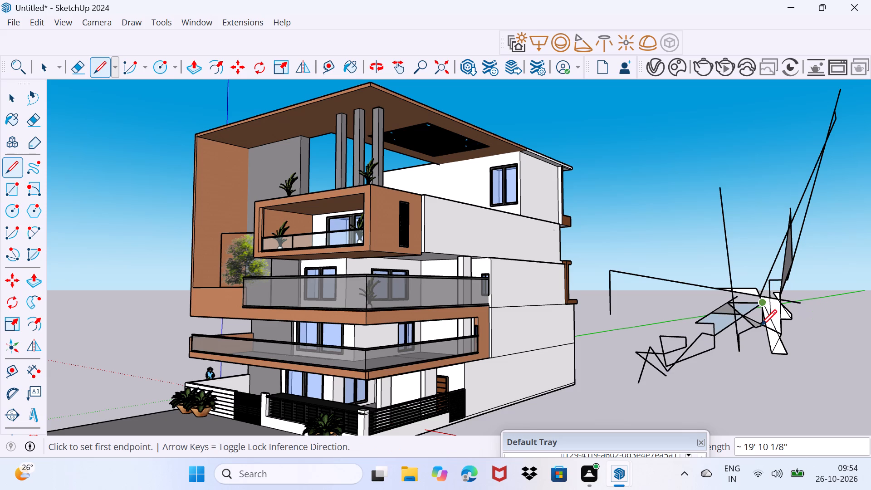
Draw lines of about 16' 4 1/4" and 5' 8 1/4" from the narrow white face's edge across to the small loop.
left_click(763, 340)
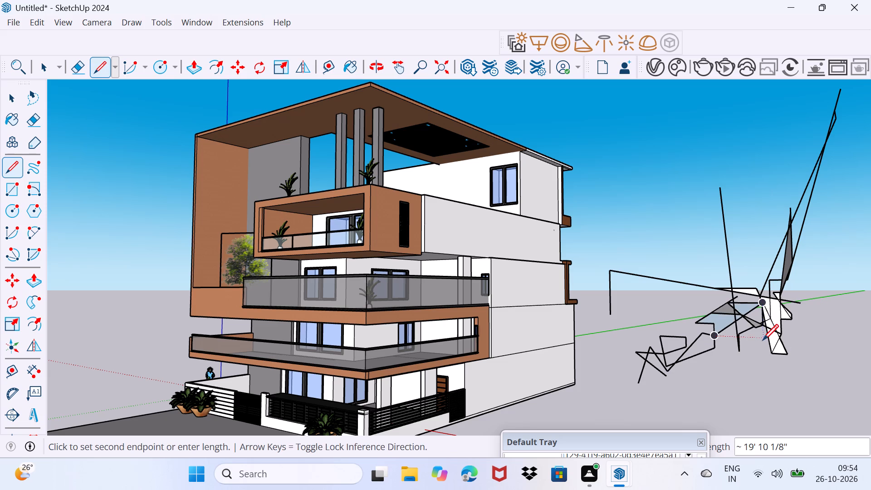
left_click(763, 338)
left_click(763, 338)
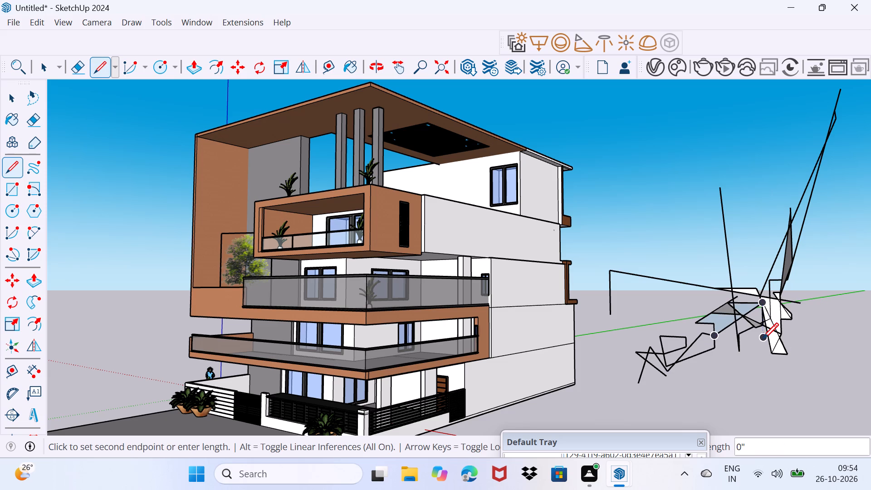
left_click(763, 338)
left_click(763, 338)
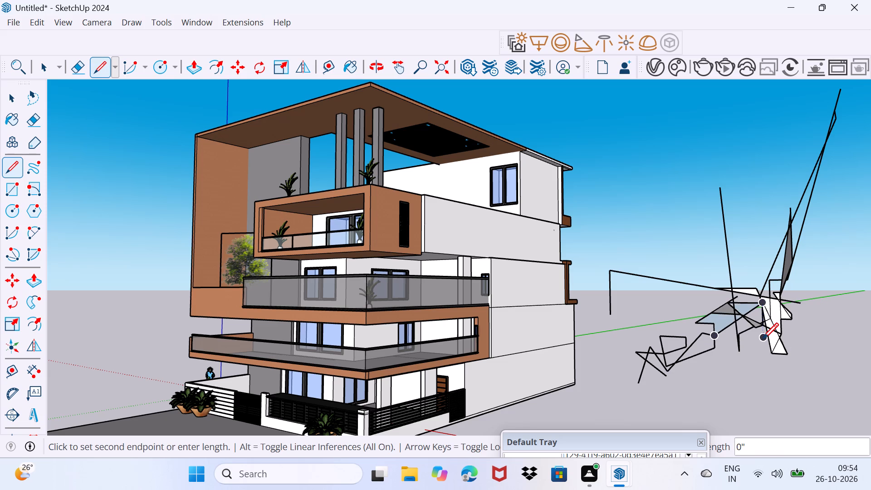
left_click(763, 338)
left_click(763, 338)
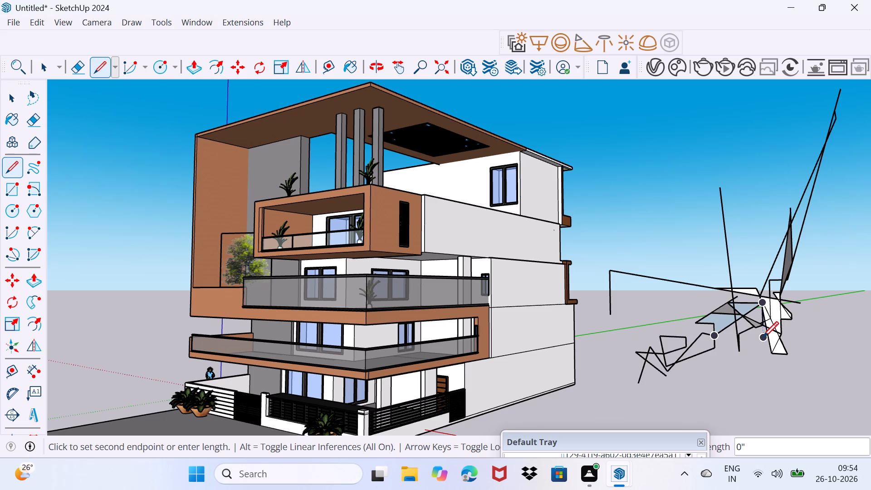
left_click(763, 337)
left_click(763, 337)
left_click(763, 337)
left_click(728, 309)
left_click(728, 309)
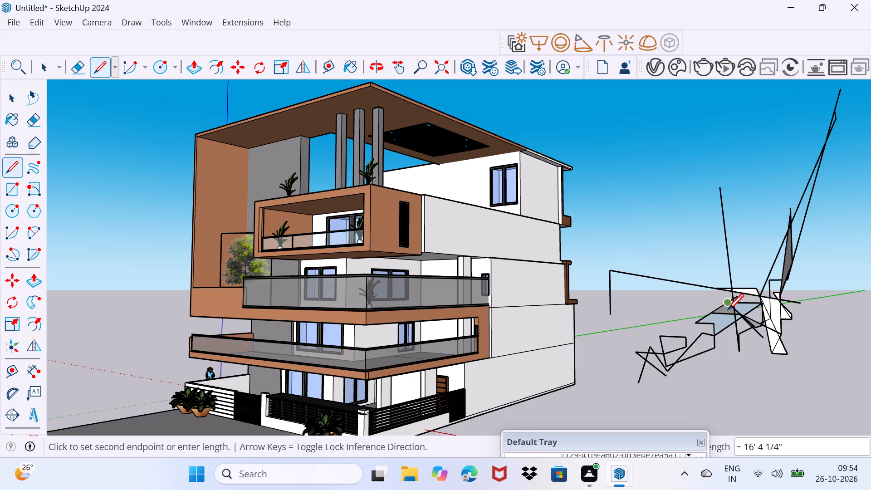
left_click(723, 320)
Draw a line about 89' 7 11/16" from inside the small loop down past it, and another back up to its lower corner.
left_click(719, 306)
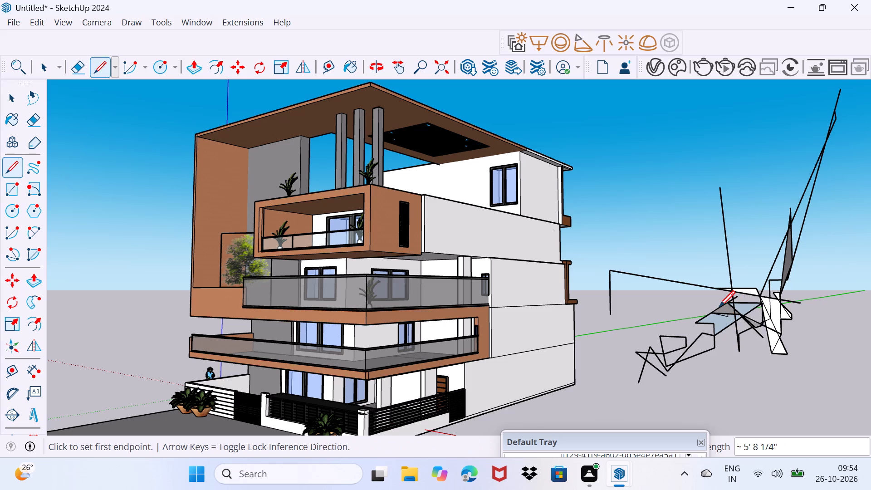
left_click_drag(720, 313, 720, 318)
left_click(720, 318)
left_click(722, 314)
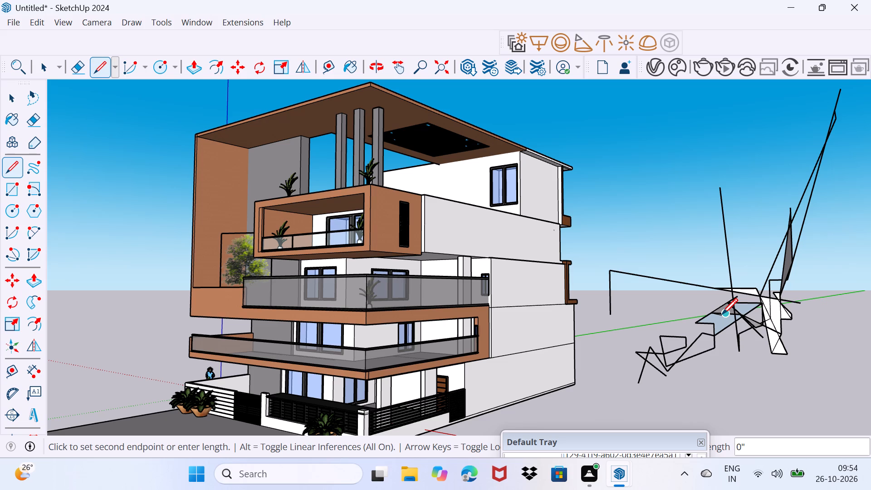
left_click(722, 314)
left_click(722, 314)
left_click(722, 314)
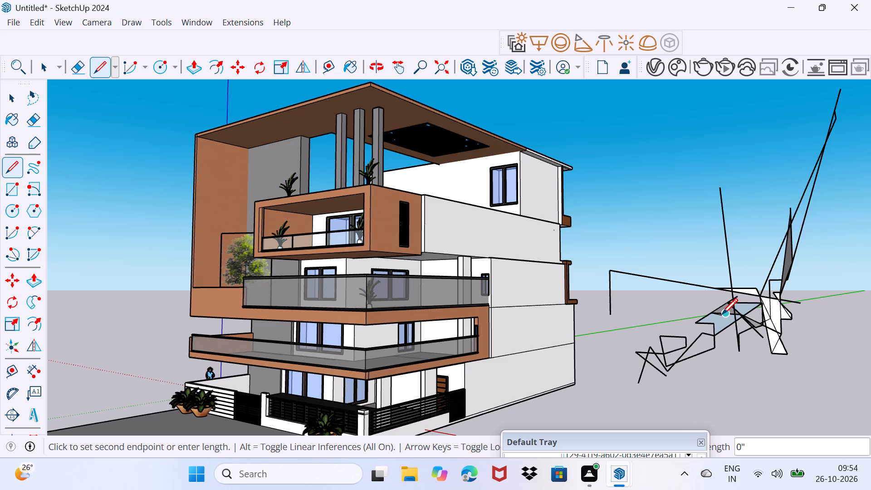
left_click(722, 314)
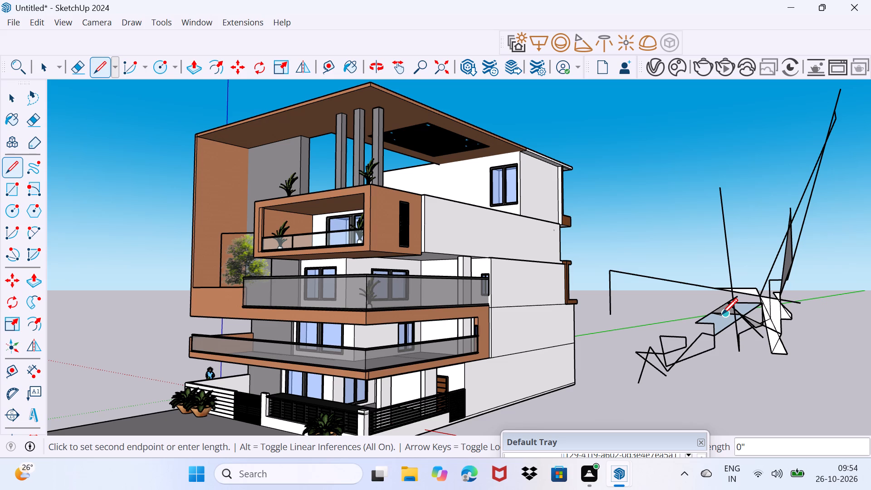
left_click(722, 314)
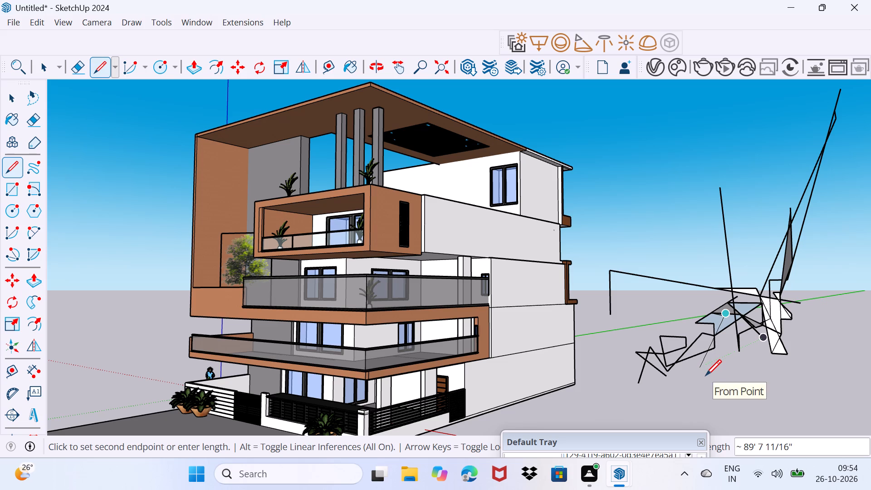
left_click_drag(705, 375, 708, 365)
left_click(711, 341)
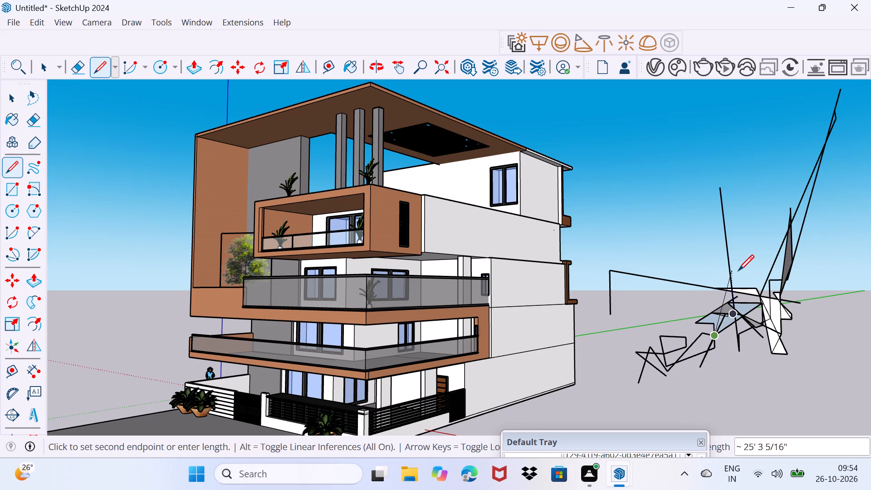
Draw a line about 25' 3 5/16" up above the small loop and bend it over with short segments, one about 6' 1 1/16".
left_click(738, 270)
left_click(738, 271)
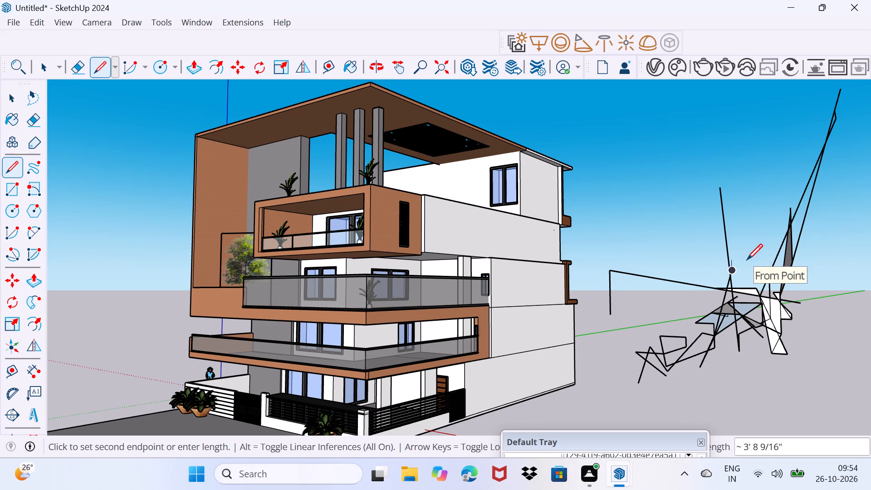
left_click(747, 260)
left_click(746, 260)
left_click(756, 268)
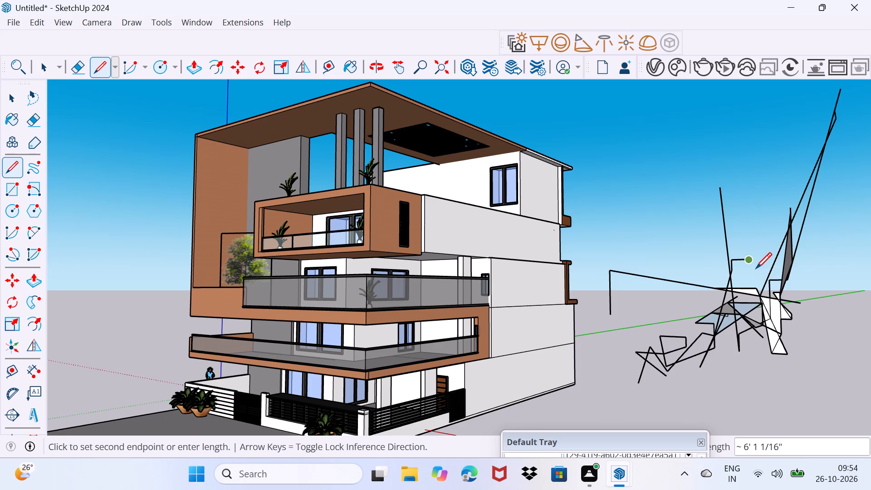
left_click(756, 269)
Extend the bent line down past the narrow white face's far side, and draw a line about 101' 5 3/4" back up.
left_click(799, 347)
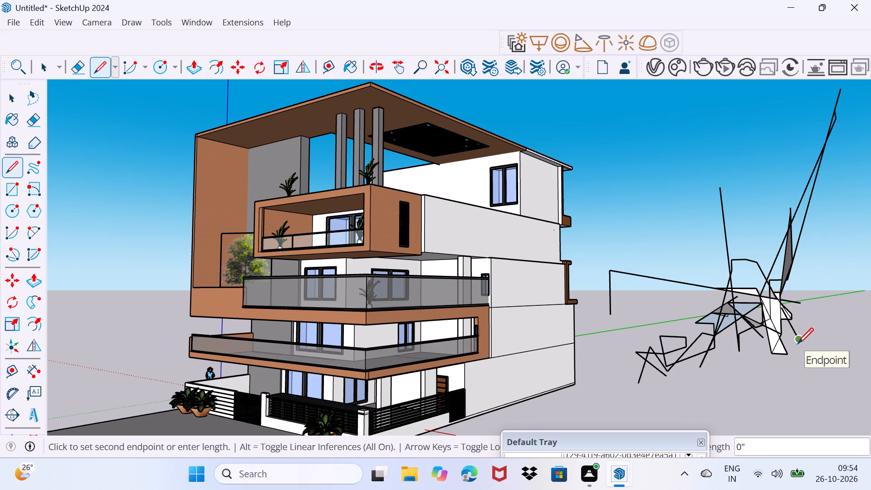
left_click(798, 343)
left_click(798, 343)
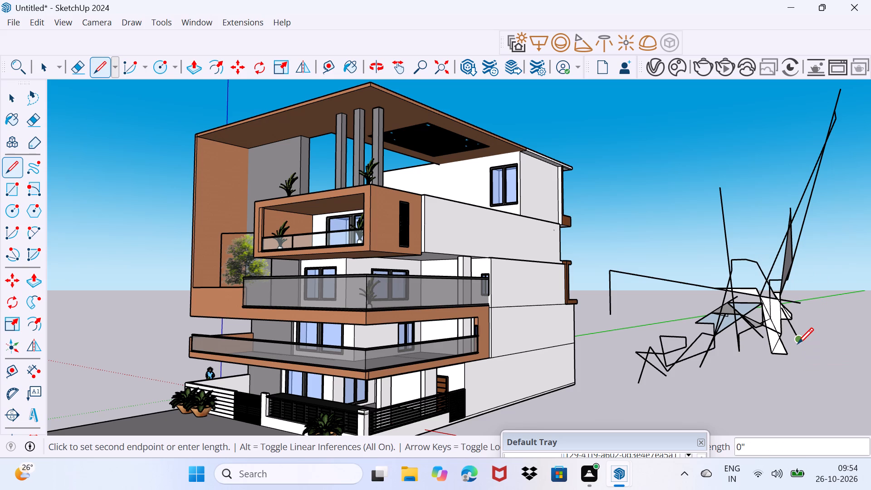
left_click(798, 343)
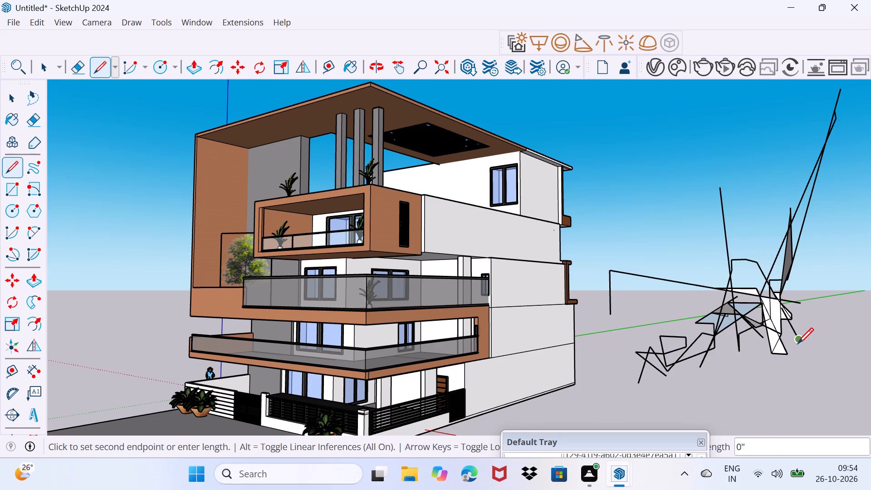
left_click(797, 340)
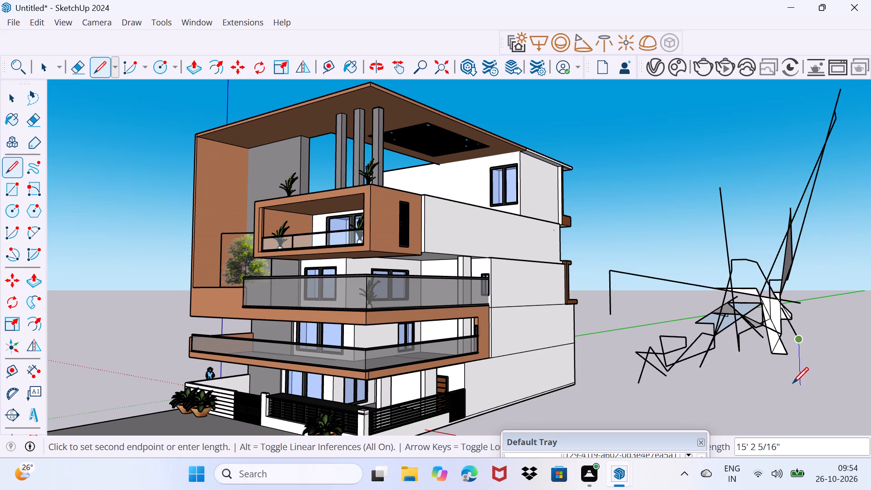
left_click(763, 269)
Draw a short vertical line about 2' 3 1/16" beyond the tangled sketch and connect its top diagonally back, with a segment about 12' 10 1/8".
left_click(834, 314)
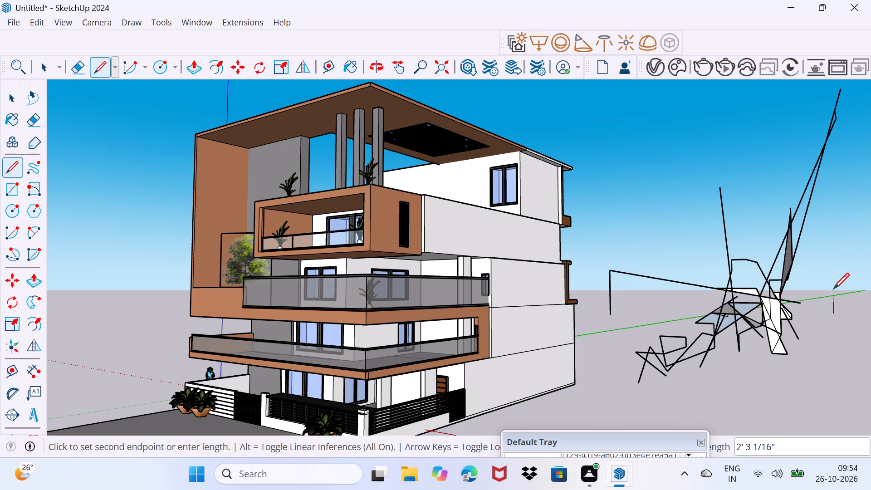
left_click(833, 289)
left_click(806, 357)
left_click(808, 315)
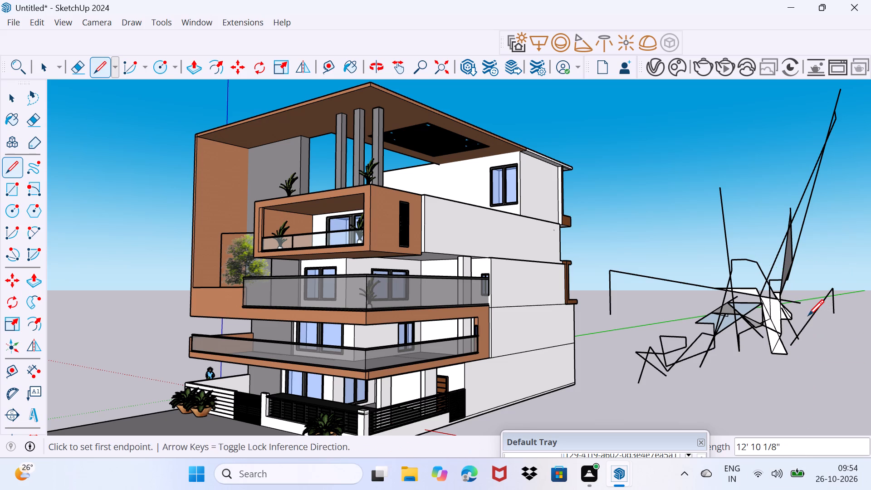
Draw a vertical line about 2' 6 3/16" beside the narrow triangular face and continue it about 18' 2 3/4" up toward the long steep line.
left_click(808, 283)
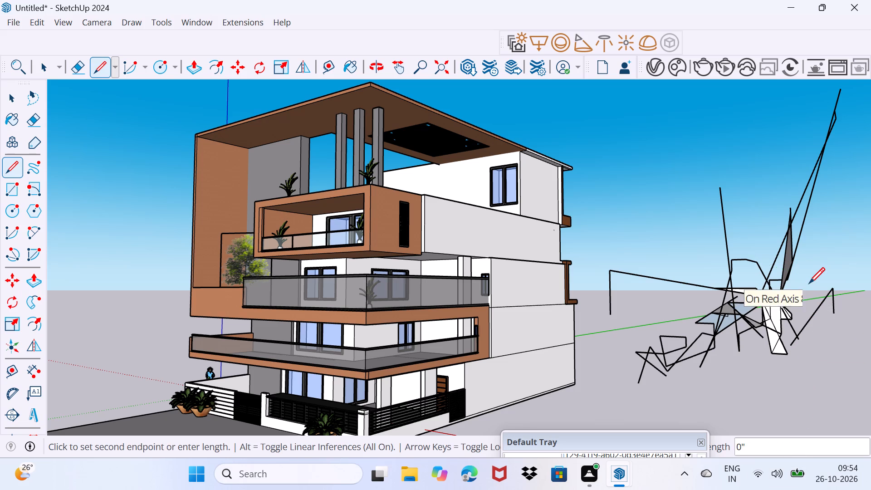
left_click(809, 283)
left_click(811, 260)
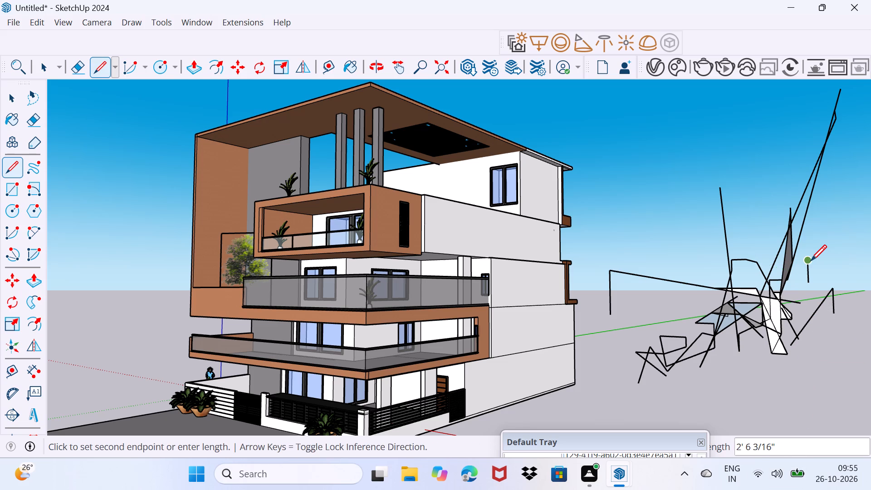
left_click(811, 253)
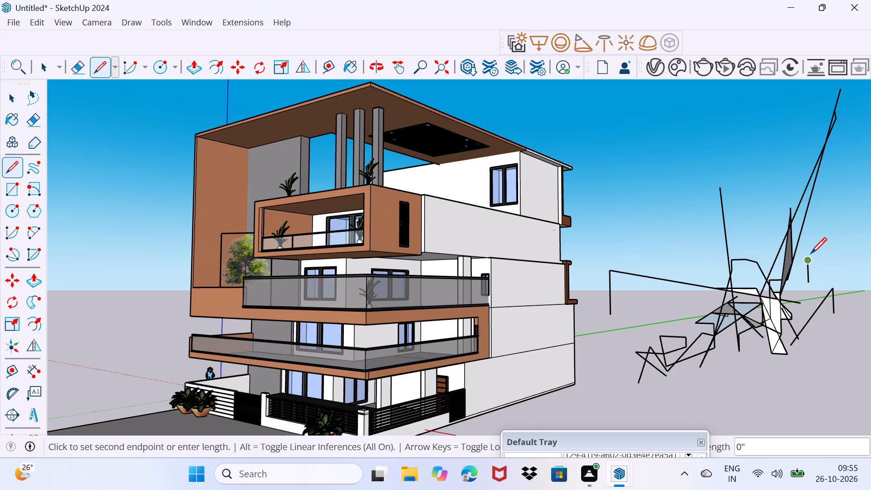
left_click(811, 253)
left_click(811, 253)
left_click(804, 225)
left_click(804, 243)
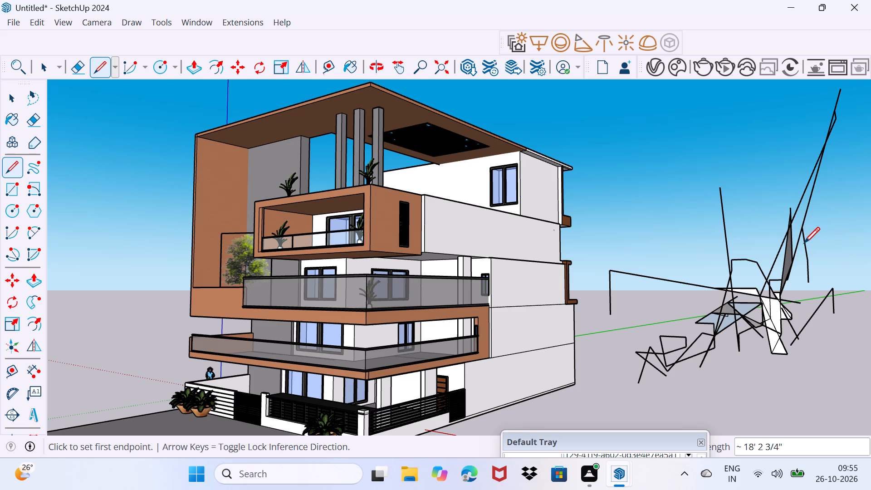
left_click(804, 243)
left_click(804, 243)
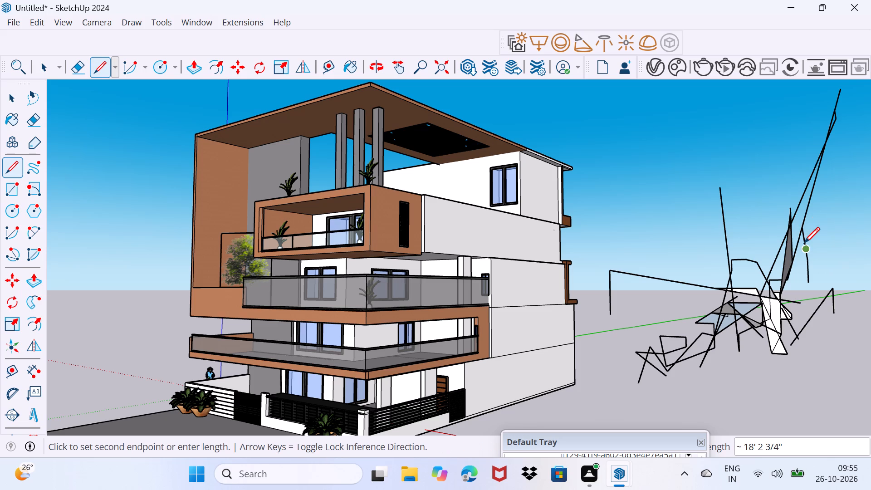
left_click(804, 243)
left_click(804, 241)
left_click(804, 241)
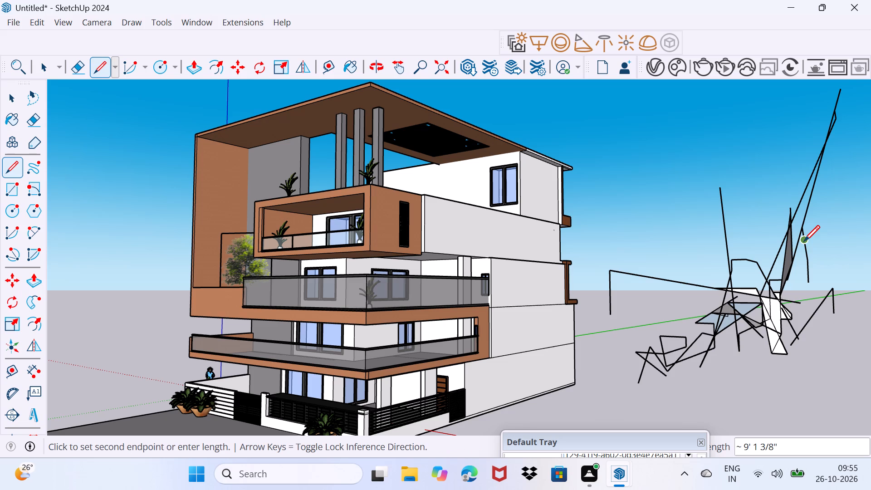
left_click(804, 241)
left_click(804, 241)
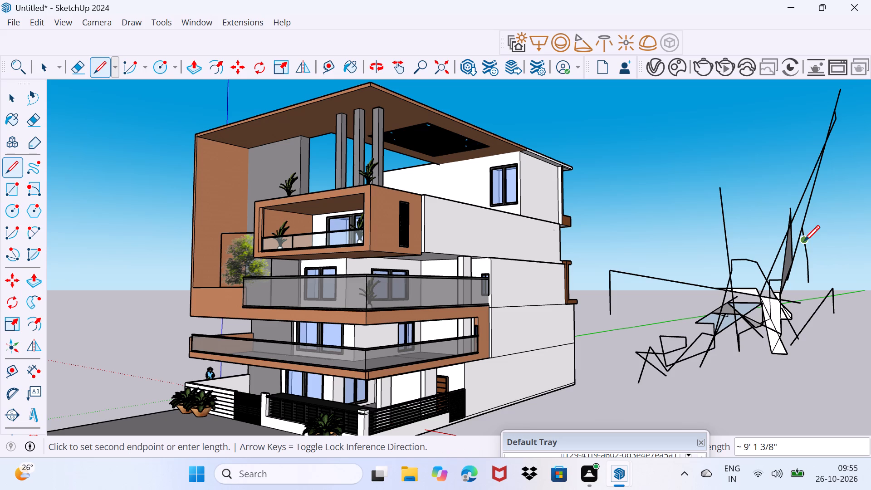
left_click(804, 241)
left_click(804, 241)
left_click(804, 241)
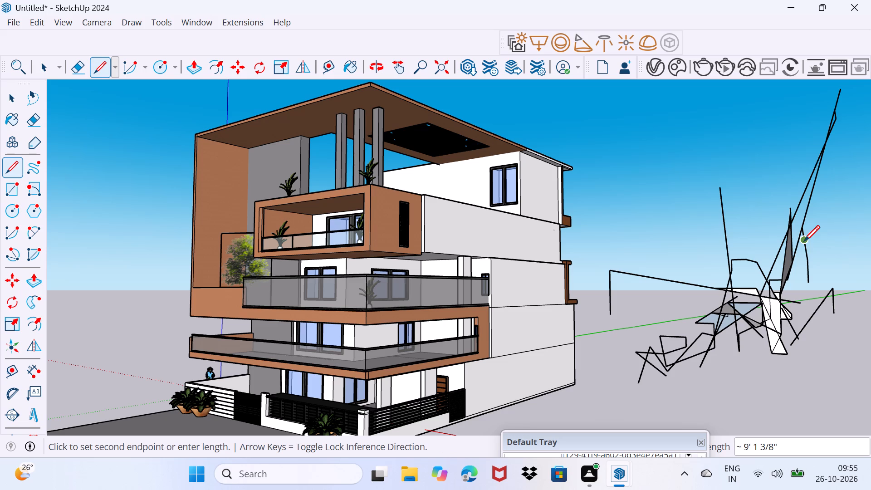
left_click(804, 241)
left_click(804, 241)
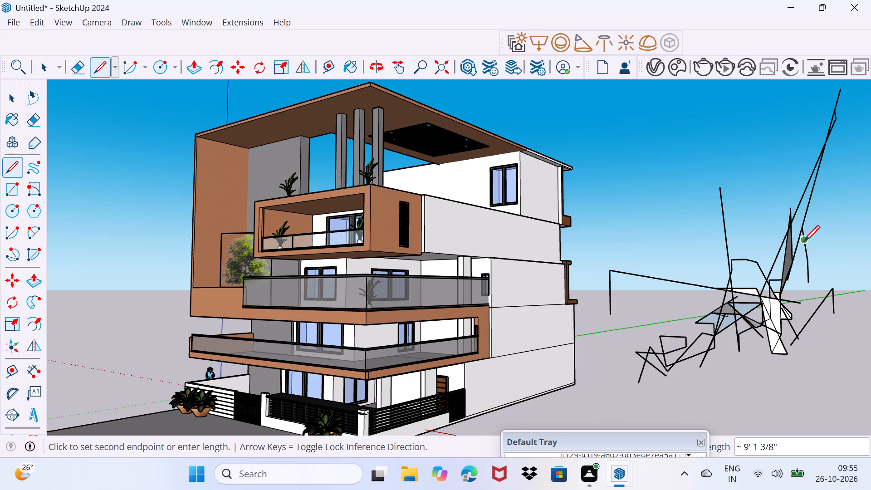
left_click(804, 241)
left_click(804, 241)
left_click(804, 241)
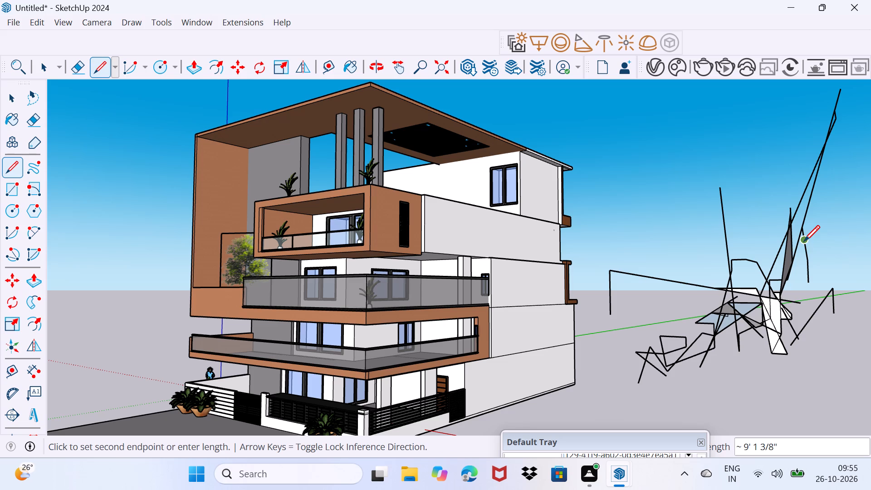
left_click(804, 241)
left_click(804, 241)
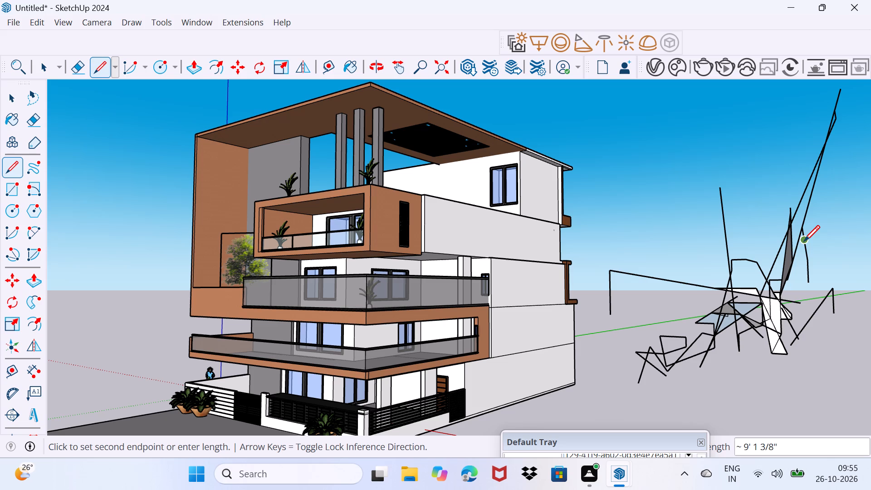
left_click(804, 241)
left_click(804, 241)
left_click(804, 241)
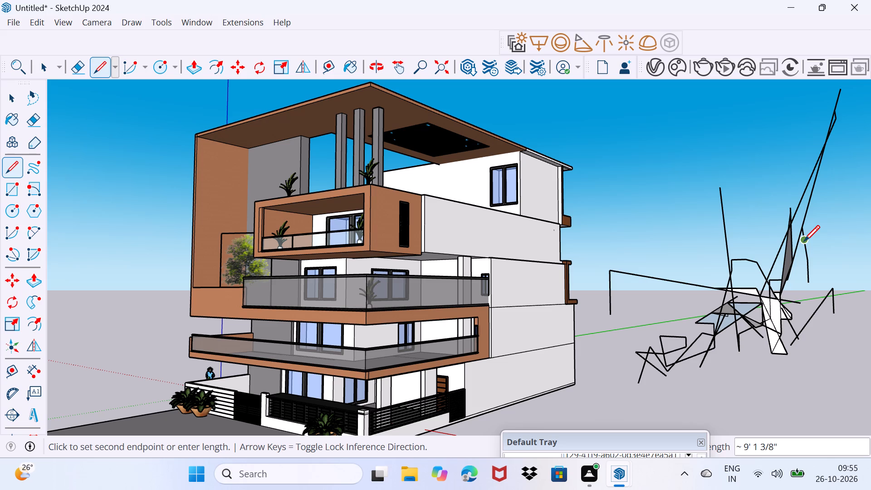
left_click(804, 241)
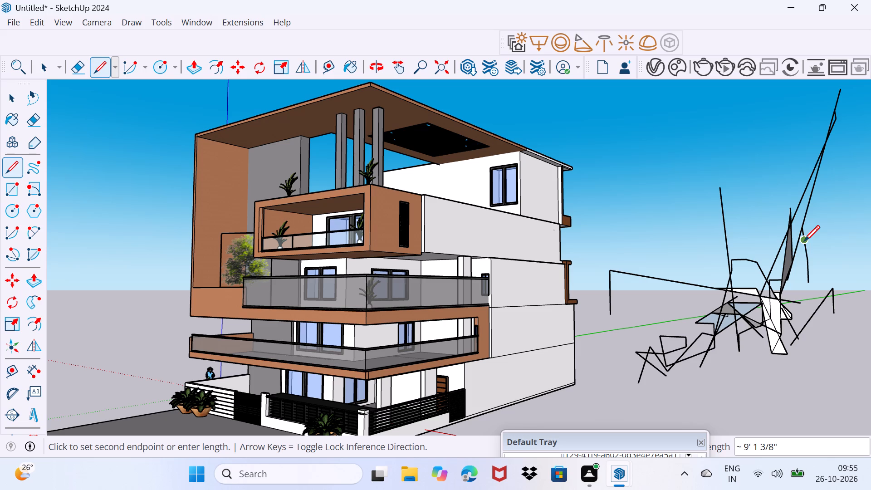
Draw connected lines from beside the narrow triangular face out to a high point and back down to the white face, ending with about 6' 2 3/8".
left_click(804, 241)
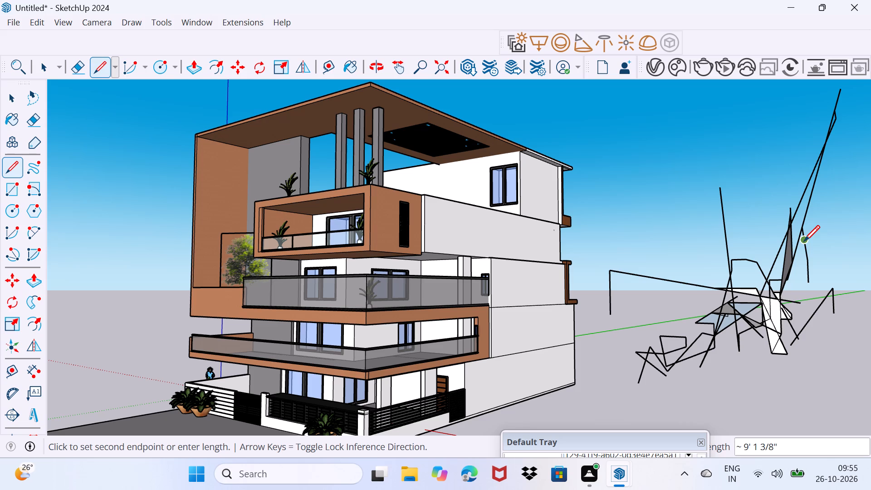
left_click(804, 241)
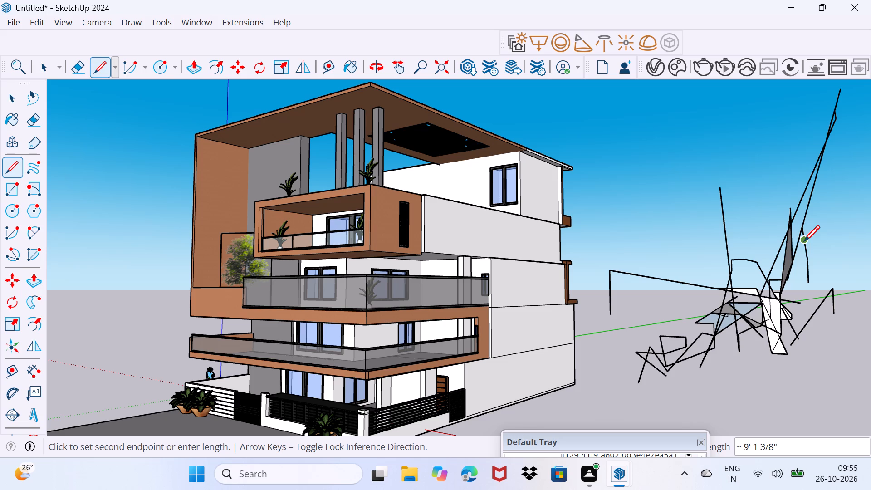
left_click(804, 241)
left_click(804, 241)
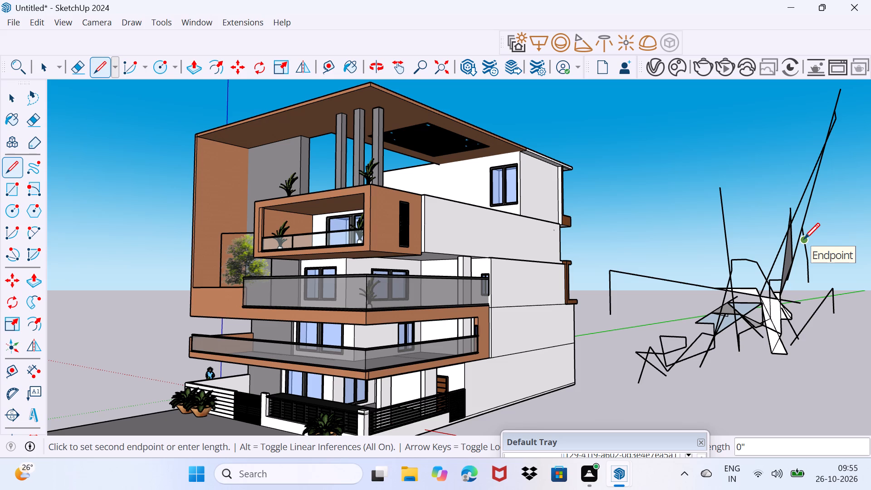
left_click(804, 239)
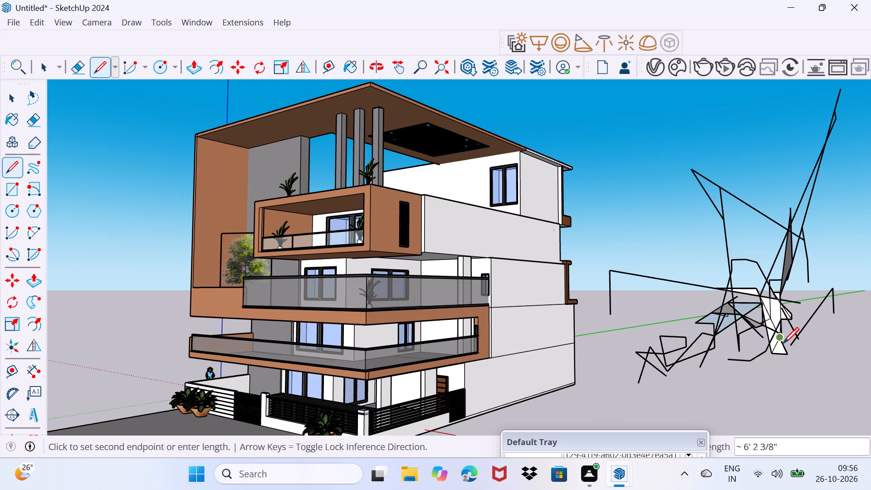
left_click(783, 343)
left_click(783, 343)
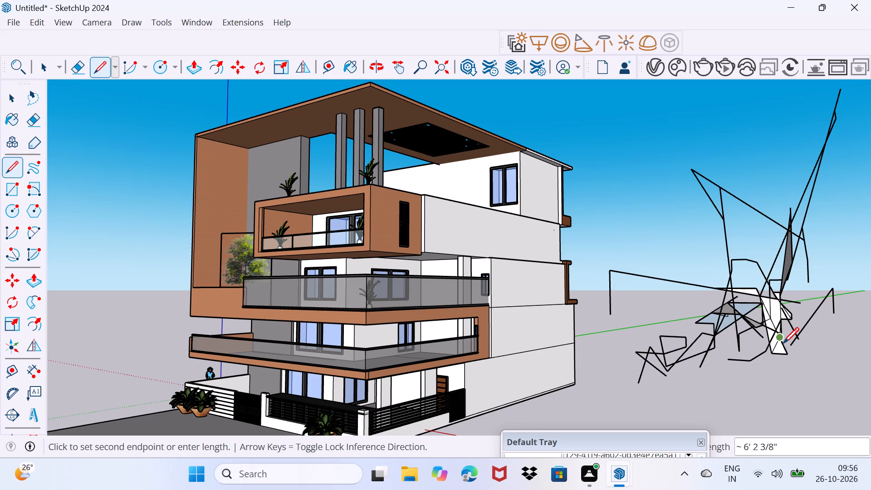
left_click(783, 343)
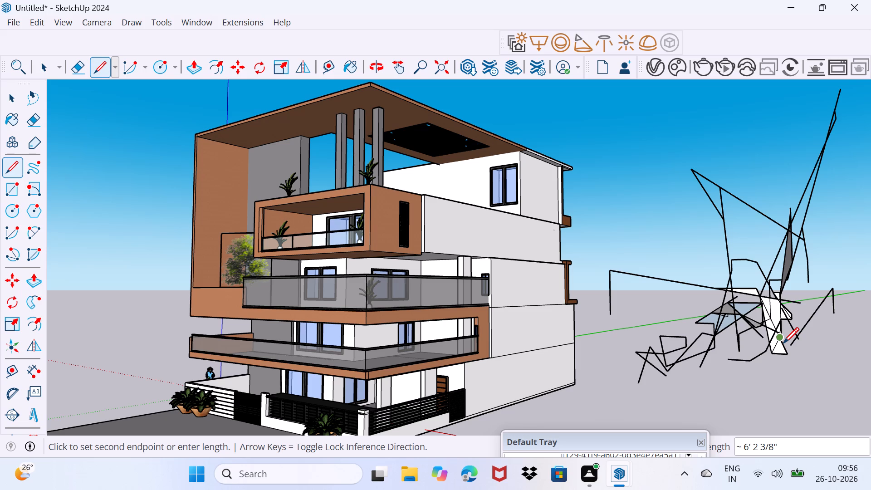
left_click(783, 343)
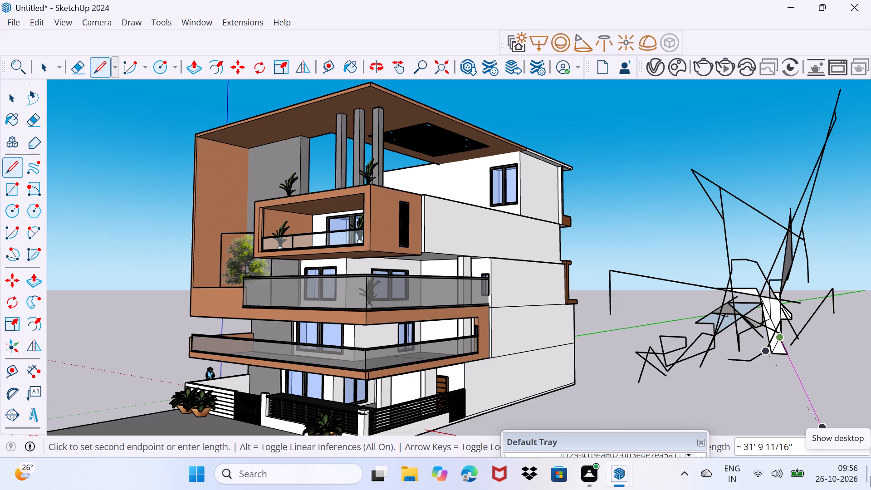
Draw a line about 40' 8 9/16" from the narrow white face to the low loop, and connect back to the shaded faces, ending with about 16' 10 15/16".
left_click(686, 339)
left_click(754, 322)
left_click(751, 326)
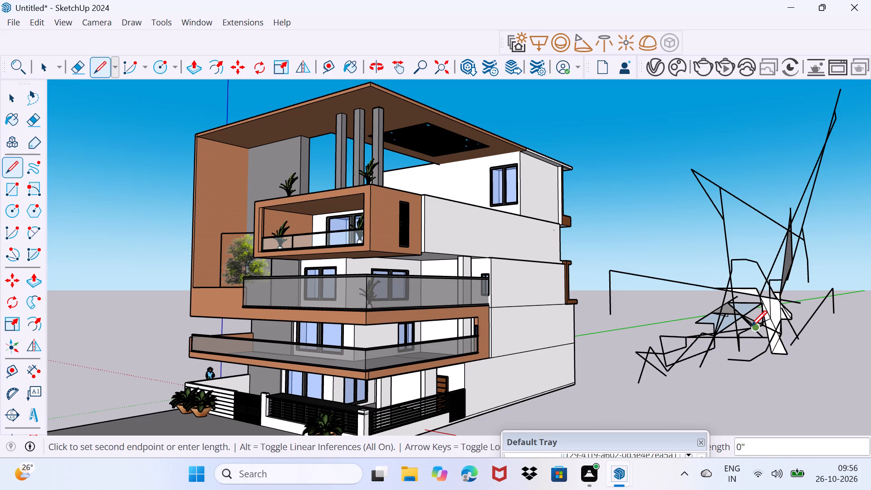
left_click(751, 326)
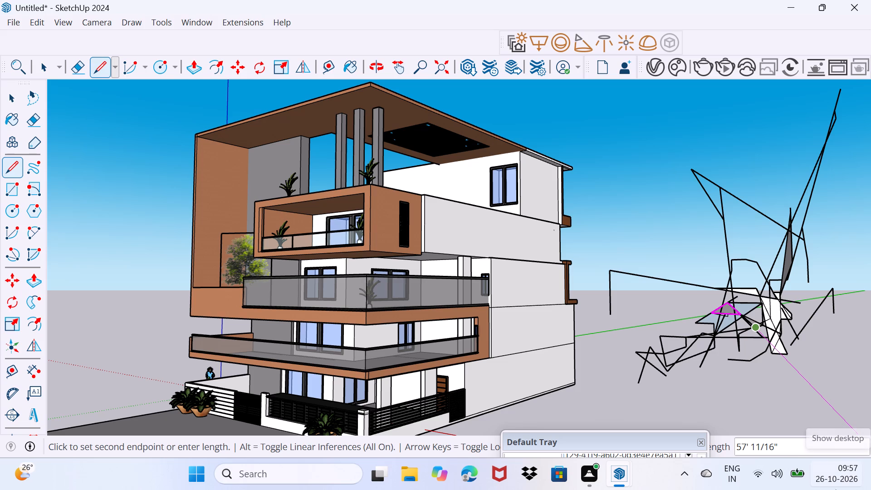
left_click(724, 322)
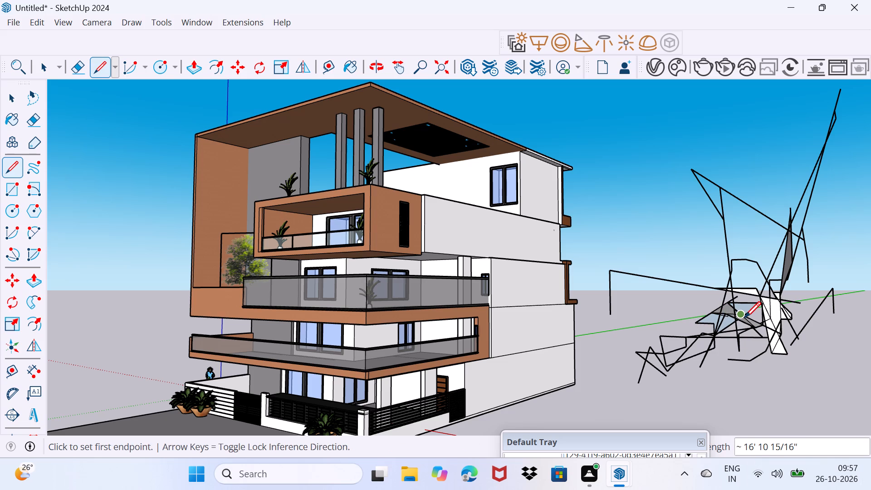
Draw a vertical line about 19' 7 9/16" down from the shaded faces and close a small triangular face at its lower end.
left_click(745, 317)
left_click(744, 317)
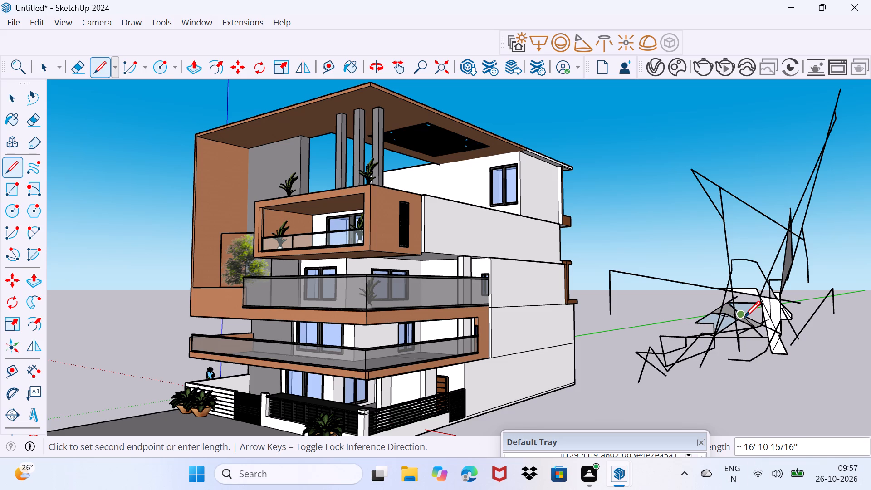
left_click(745, 317)
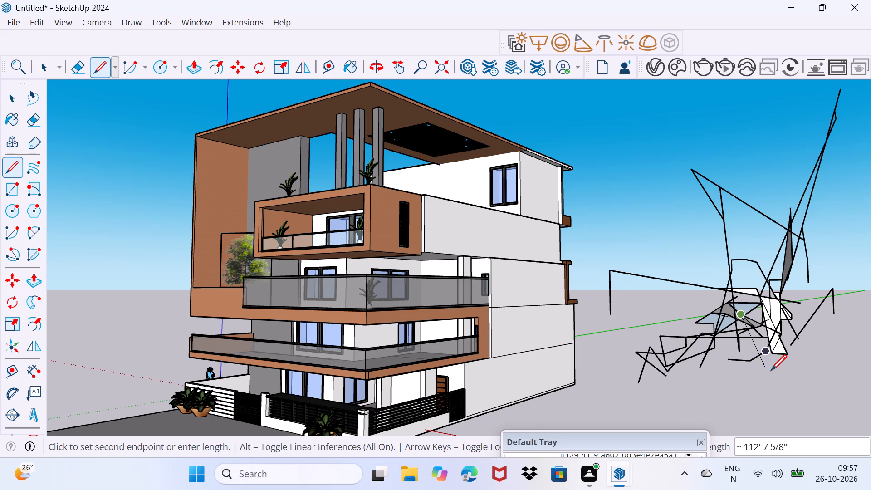
left_click(740, 372)
left_click(745, 363)
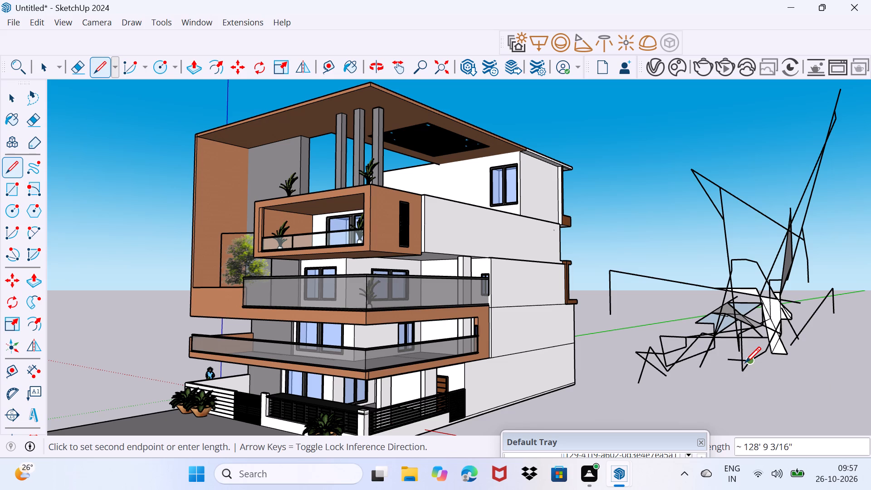
left_click(745, 363)
left_click(751, 357)
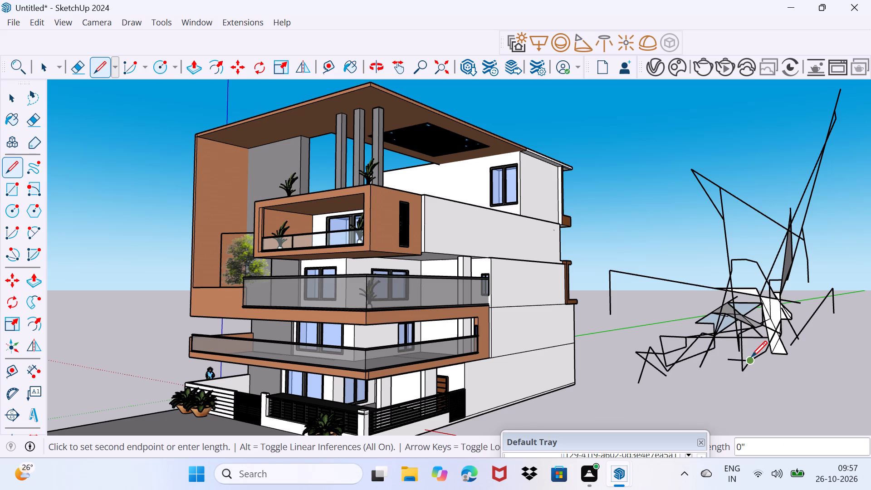
left_click(751, 357)
left_click(746, 345)
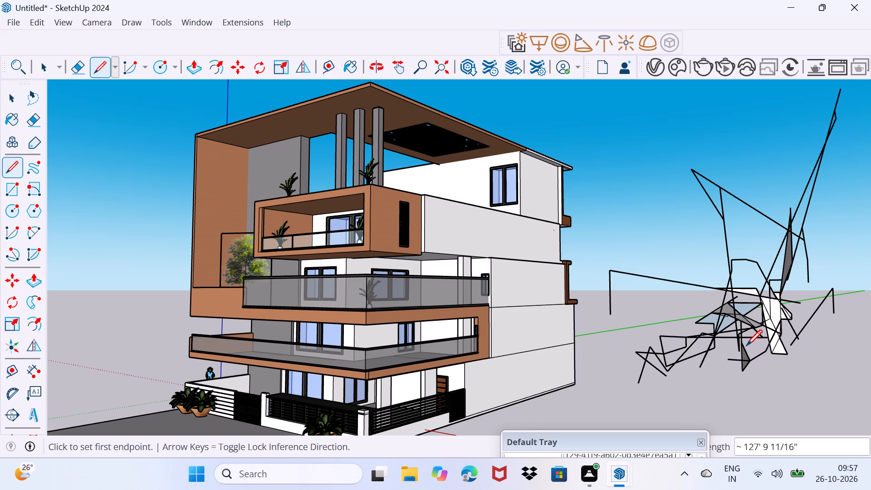
Draw a line about 154' 3 7/8" from above the small lower triangular face up to the steep line beside the tall triangular face.
left_click(746, 345)
left_click(746, 344)
left_click(746, 345)
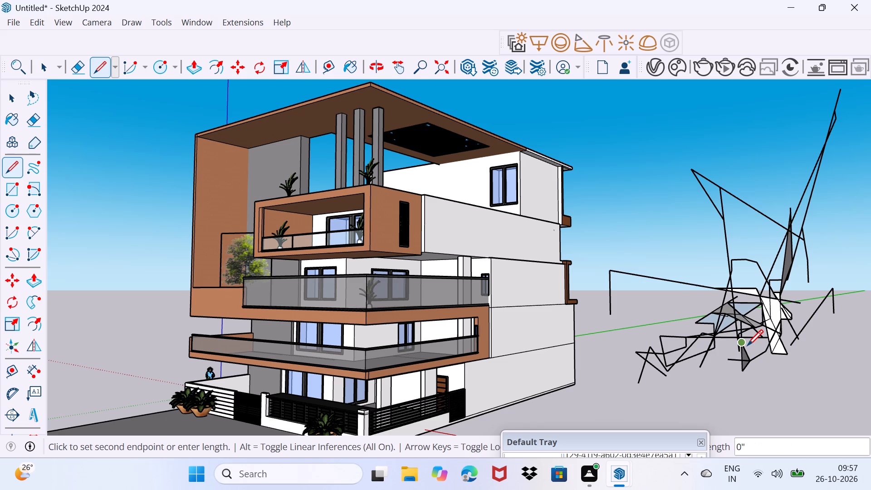
left_click(747, 345)
left_click(747, 345)
left_click(747, 345)
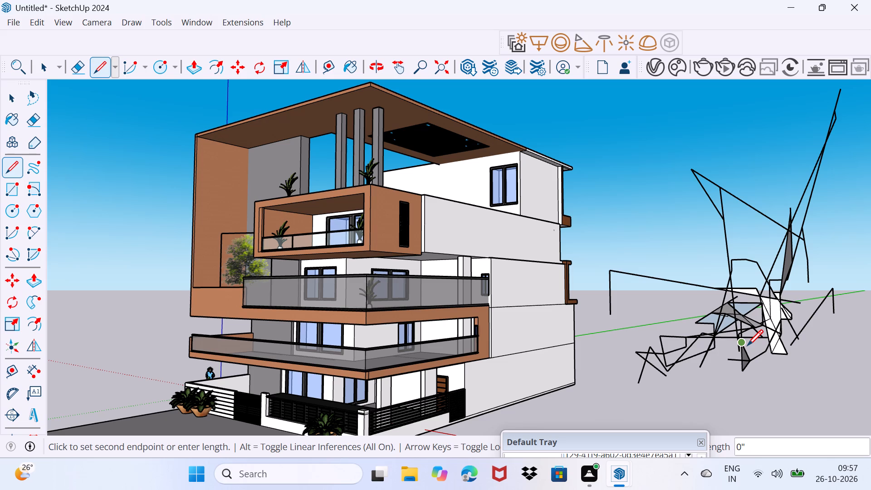
left_click(747, 345)
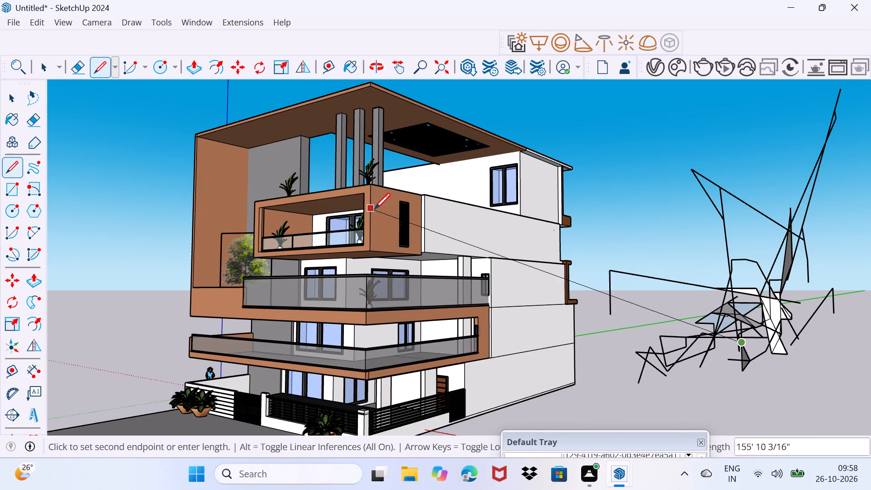
left_click(771, 265)
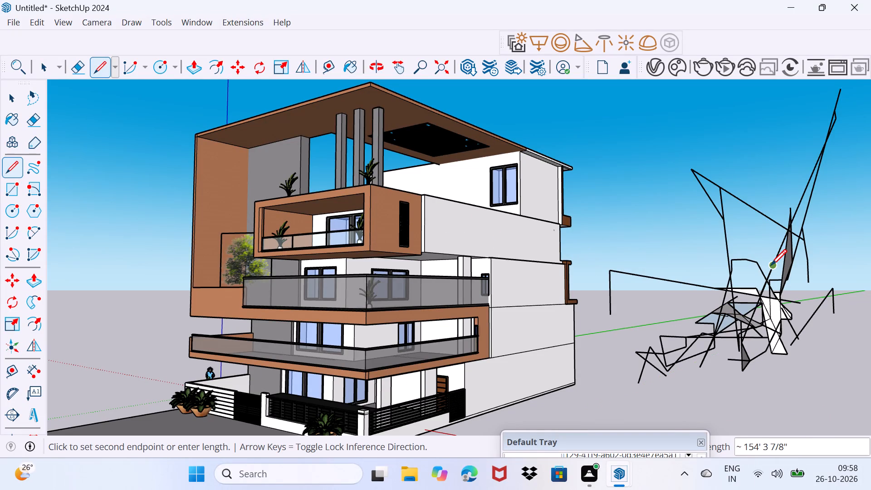
left_click(771, 265)
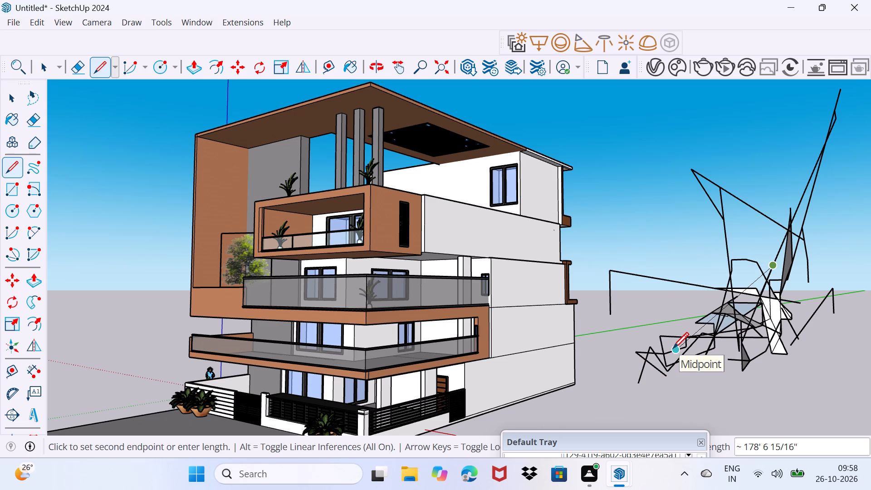
Bring the long line down in front of the sketch, and add a drop about 4' 1 15/16" and a short segment about 3' 5 7/16" along the red axis.
scroll(677, 346, "up", 2)
middle_click_drag(679, 346, 727, 311)
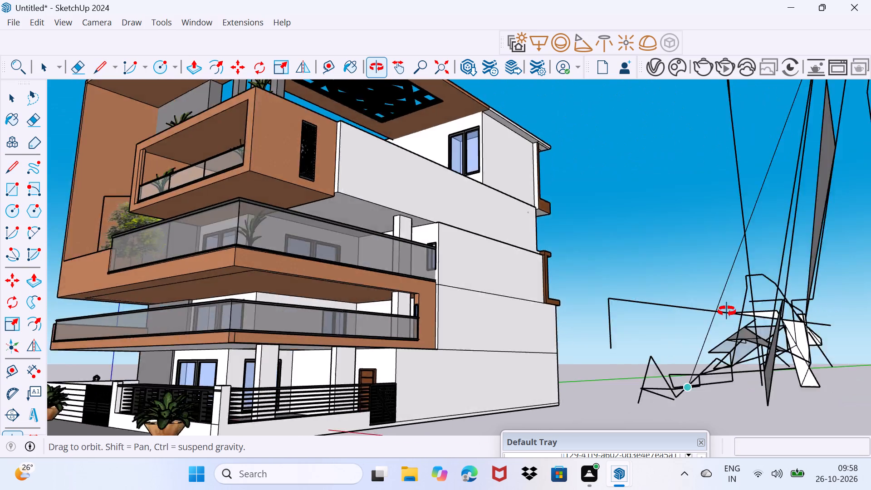
middle_click_drag(727, 311, 742, 311)
left_click_drag(730, 406, 734, 400)
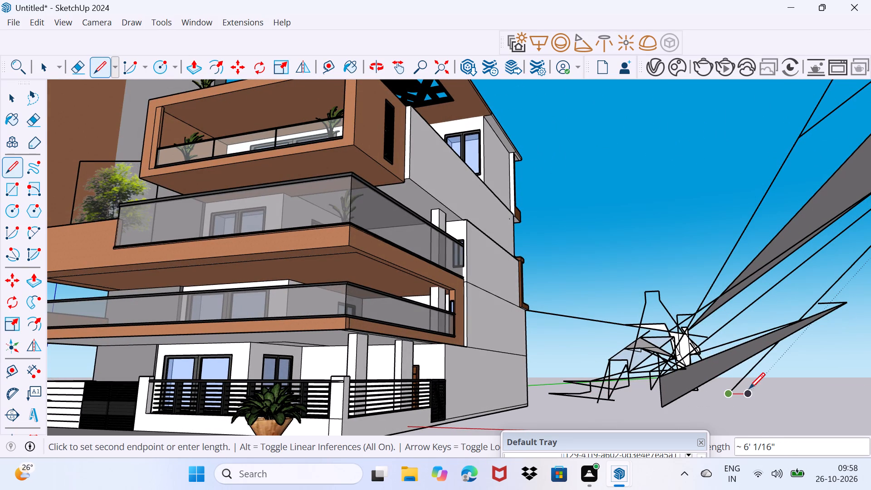
left_click(739, 423)
left_click(744, 410)
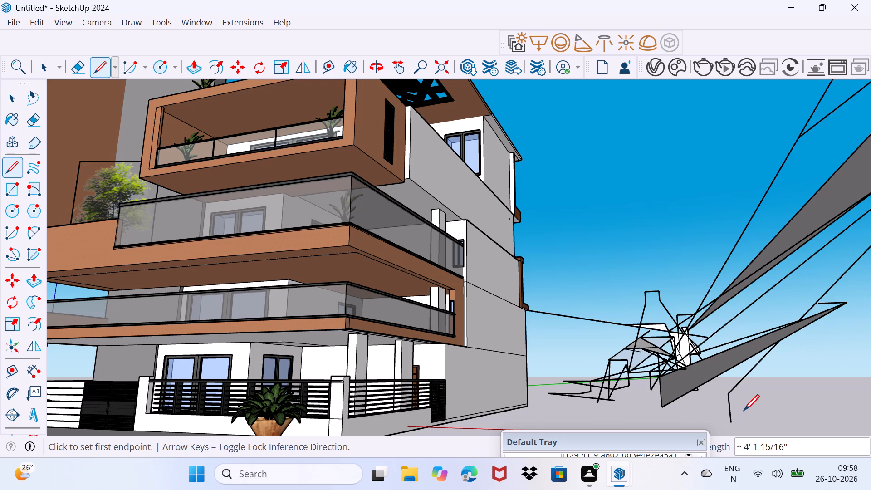
left_click(743, 416)
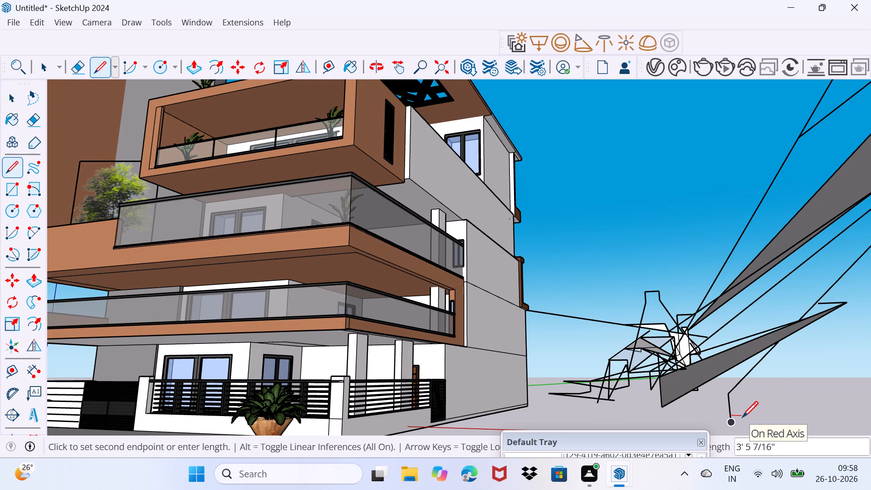
left_click(742, 417)
left_click(741, 413)
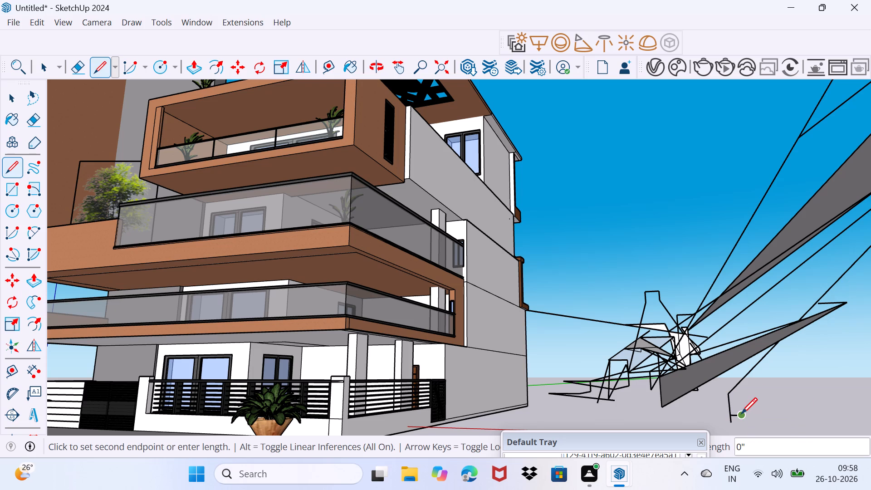
left_click(741, 413)
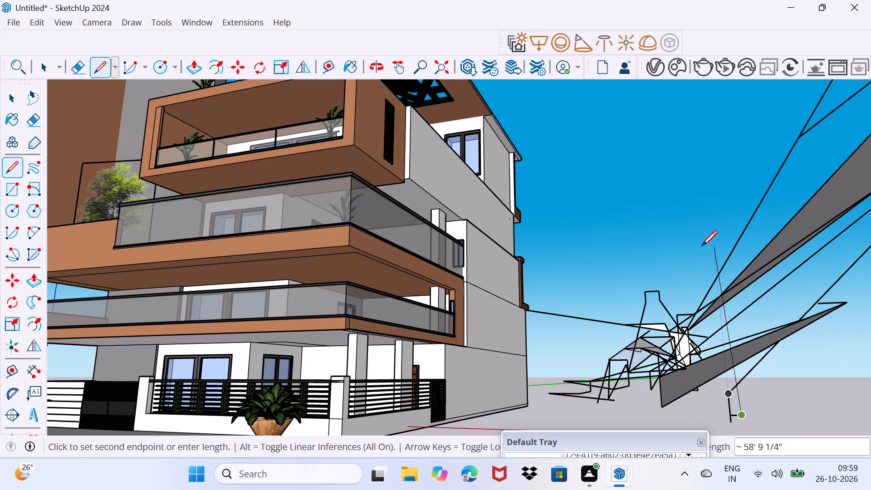
Draw a tall line up from the short red-axis segment, cap it with a line about 5' 8 5/16", and bring it back down to the tangled sketch.
left_click(695, 235)
left_click(696, 230)
left_click(705, 235)
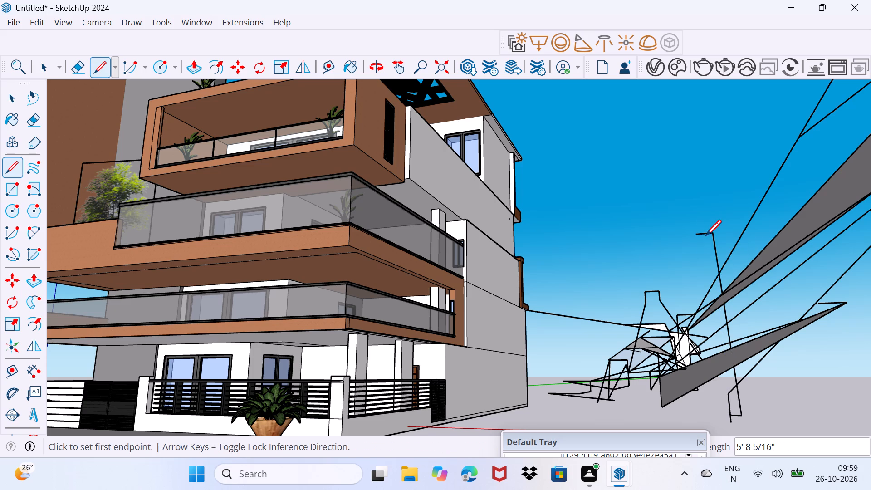
left_click(707, 235)
left_click(708, 236)
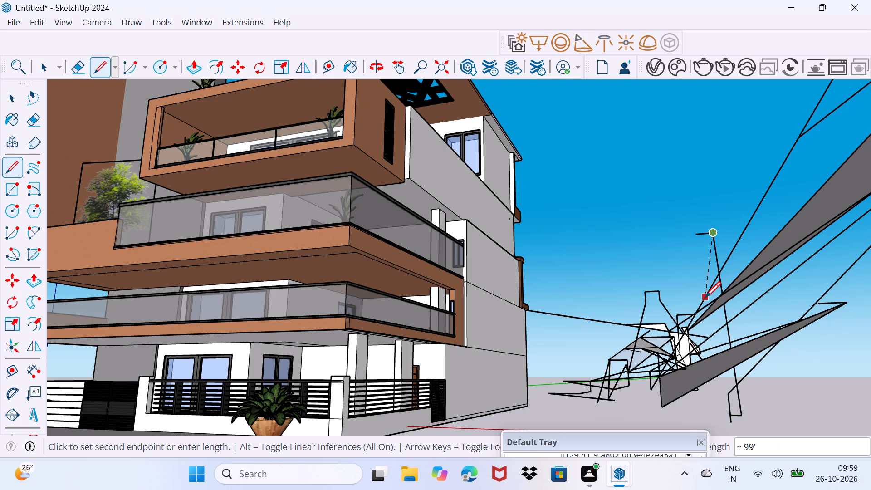
left_click(709, 336)
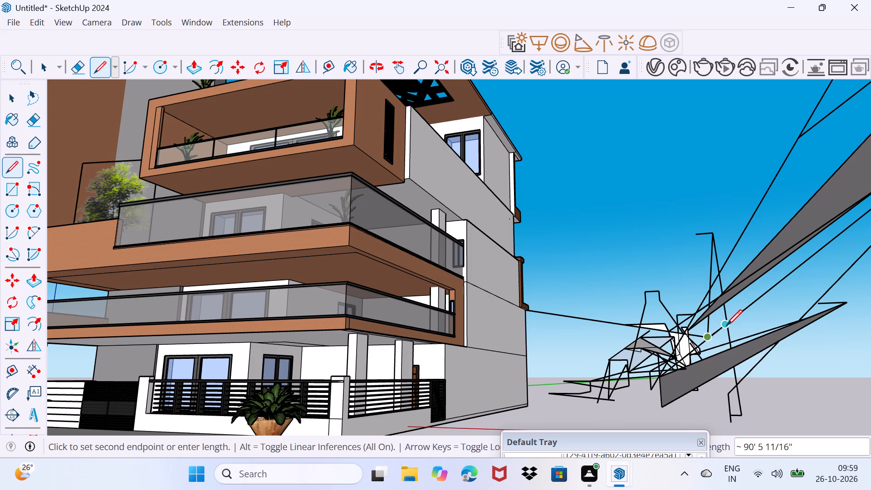
Extend the sketch with a line about 6' 9" and a drop about 10' 3 3/4" to close a face beside the long grey face.
left_click(726, 325)
left_click(739, 321)
left_click(739, 322)
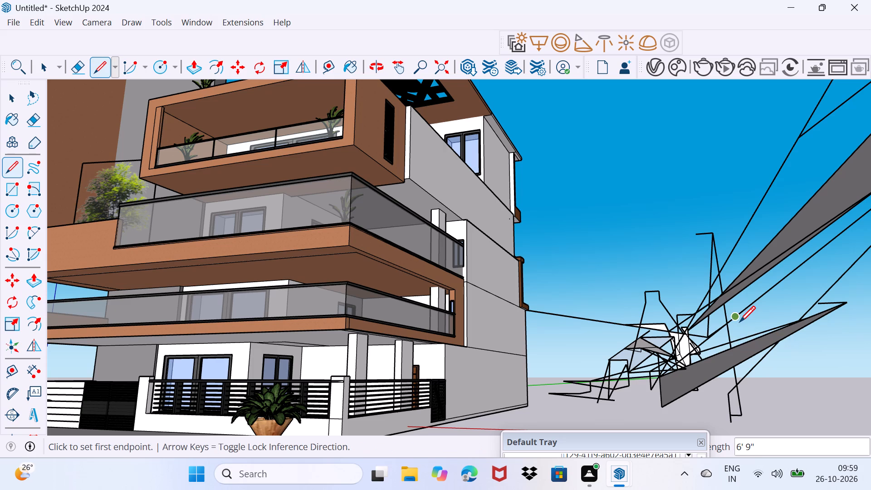
left_click(746, 337)
left_click(754, 336)
left_click(778, 327)
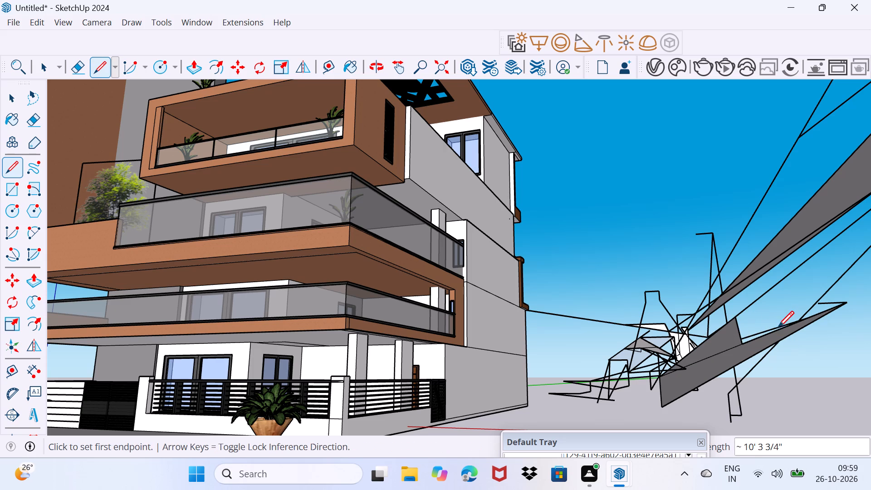
Draw a sloping line about 10' 2 5/16" down from the long grey face's lower edge and extend it slightly.
left_click(787, 342)
left_click(791, 340)
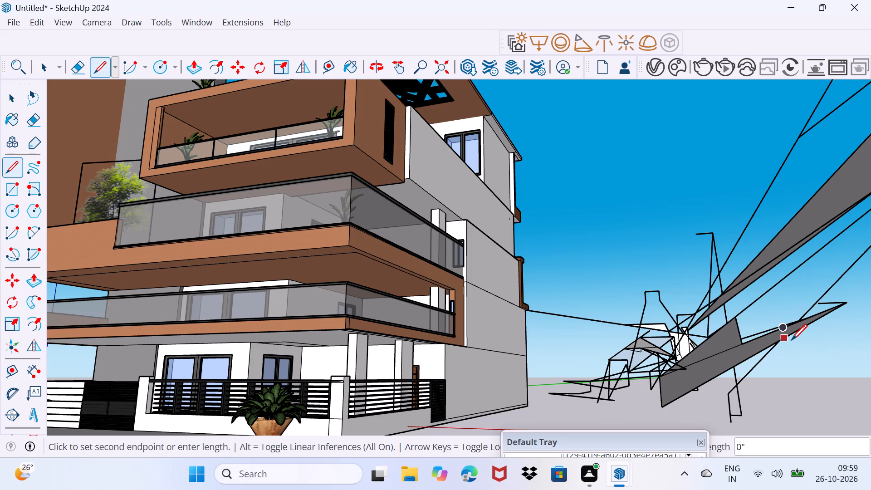
left_click(791, 340)
left_click(787, 344)
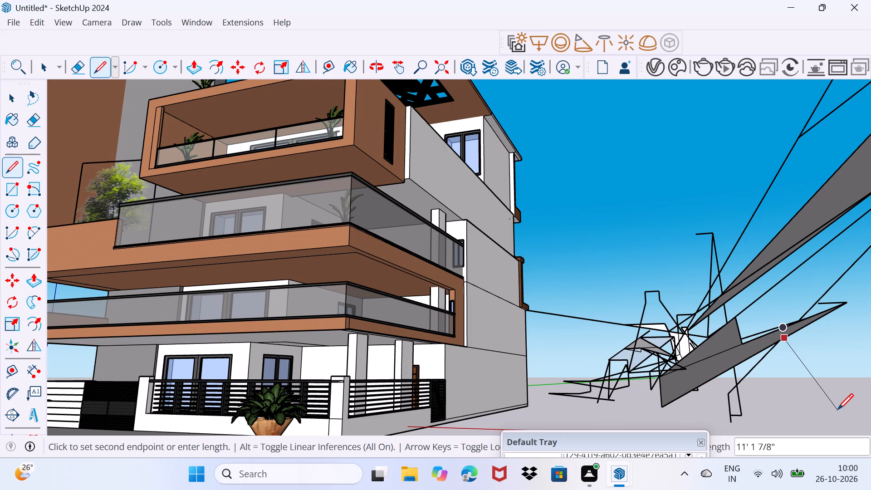
left_click(814, 409)
left_click(814, 409)
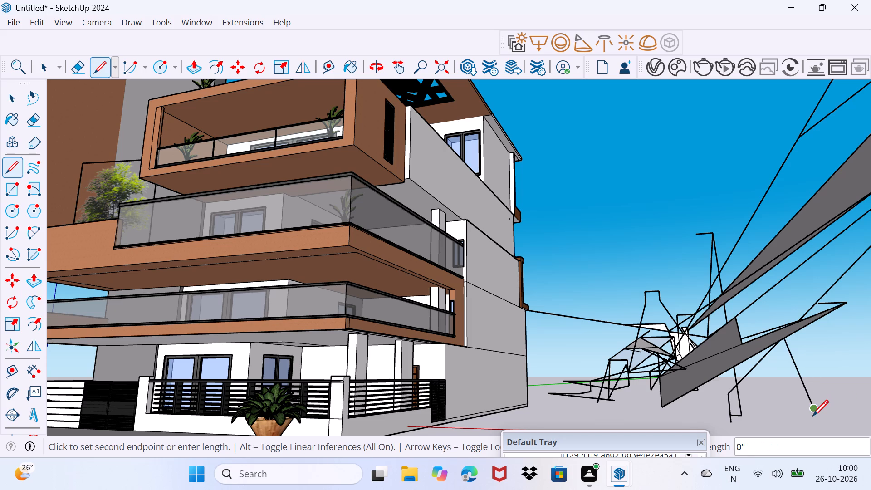
left_click(812, 417)
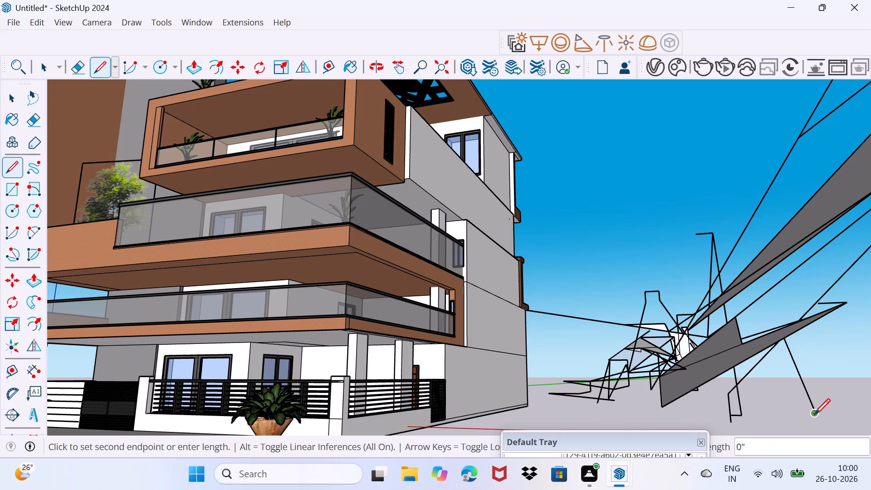
Dismiss the message notification and draw a line from the sloping line's lower end back up to the long grey face's lower edge.
left_click(814, 414)
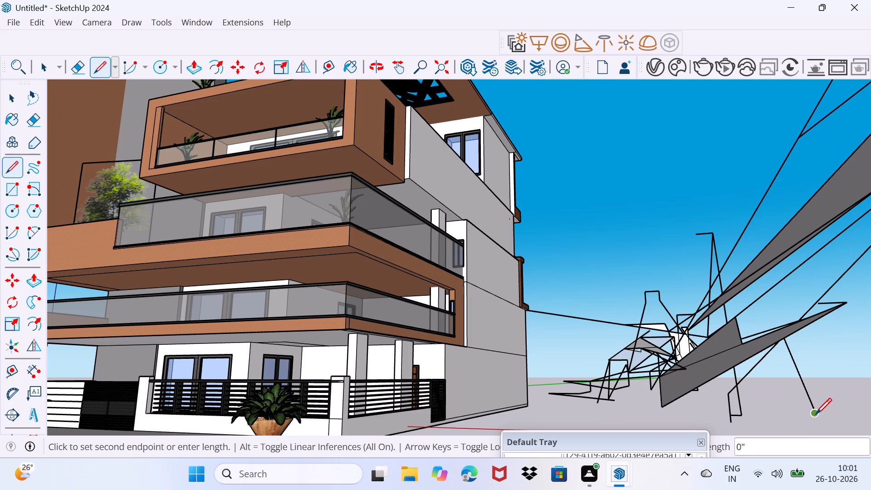
left_click(816, 414)
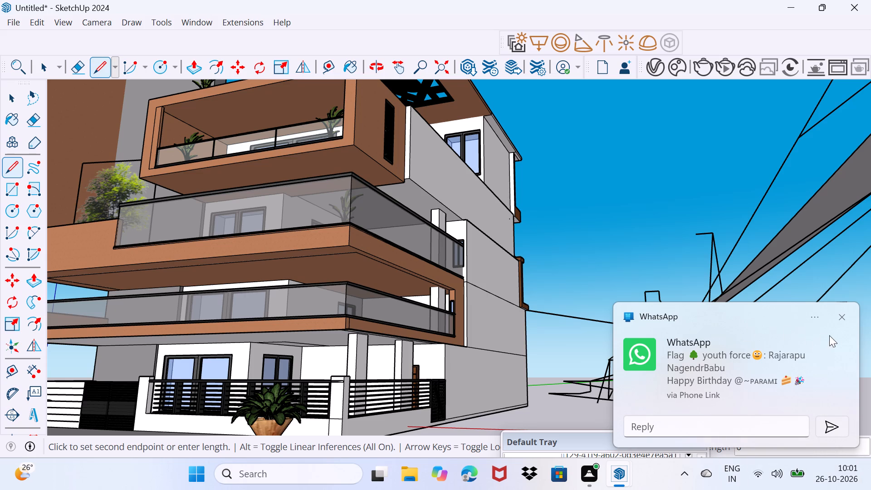
left_click(849, 323)
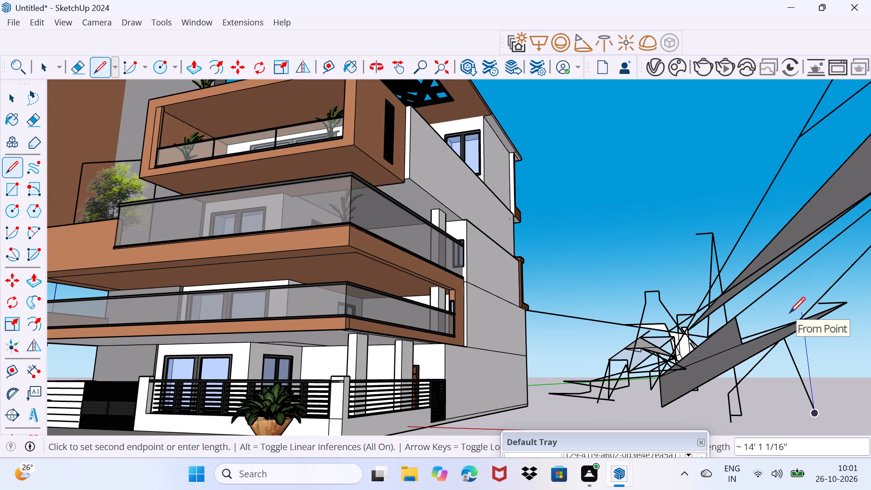
left_click(770, 328)
left_click(778, 323)
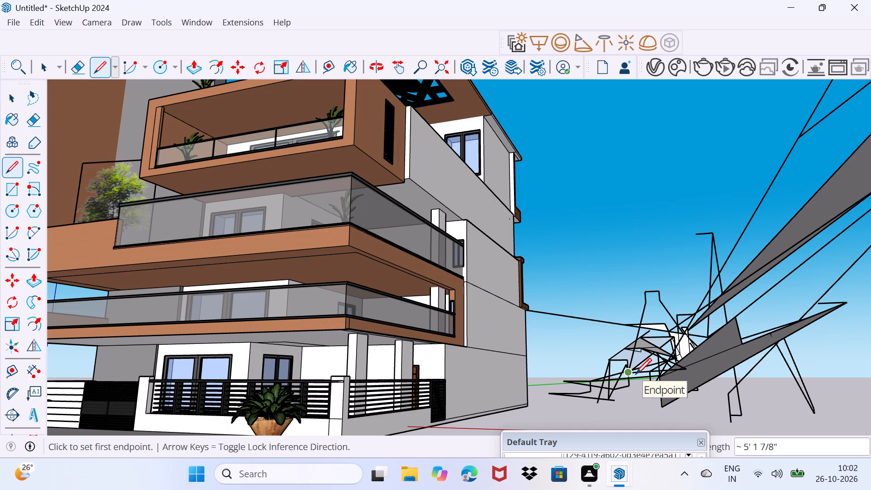
Beside the green axis, draw a short sloping line, a vertical line up from its end, and a continuation back down below it.
middle_click_drag(611, 359, 461, 452)
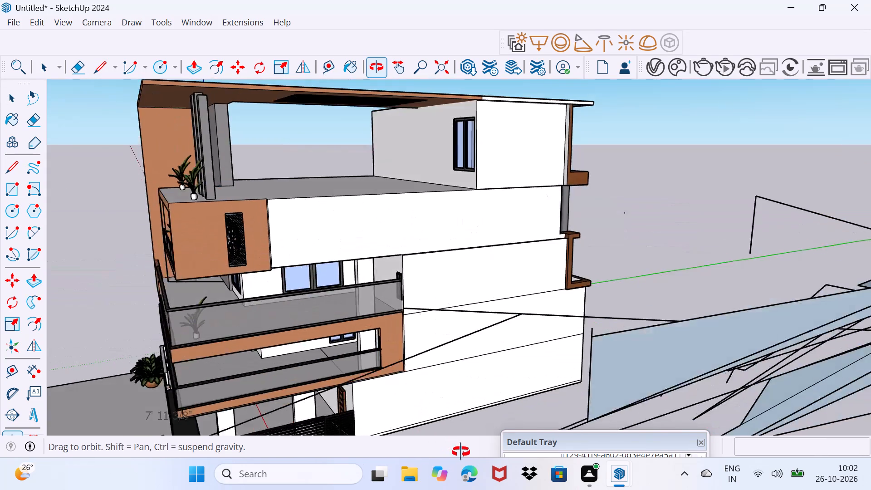
middle_click_drag(461, 452, 480, 451)
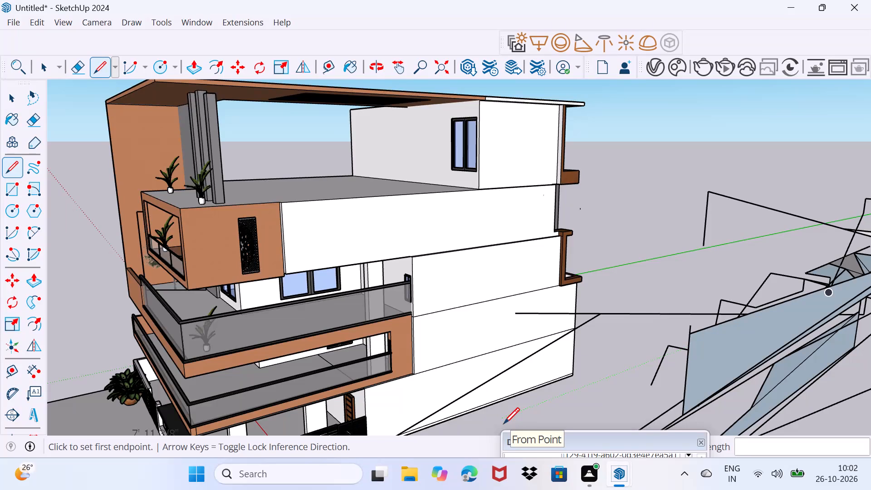
left_click(749, 247)
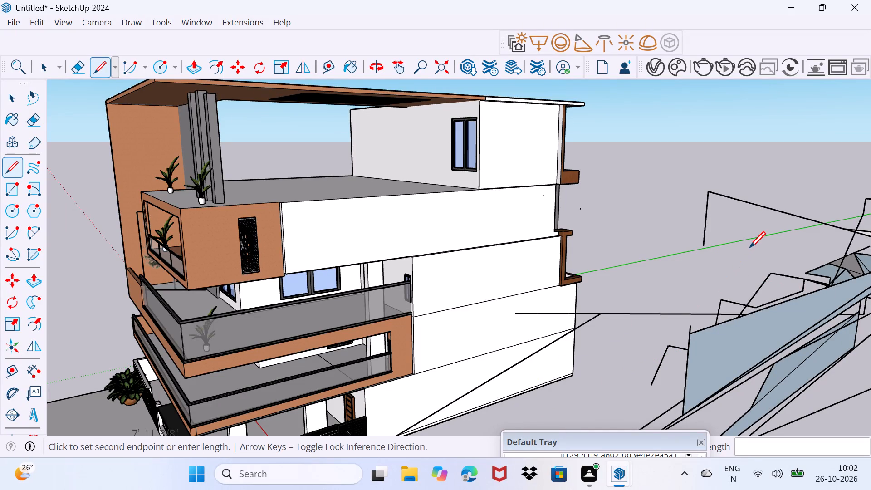
left_click(770, 227)
left_click(793, 166)
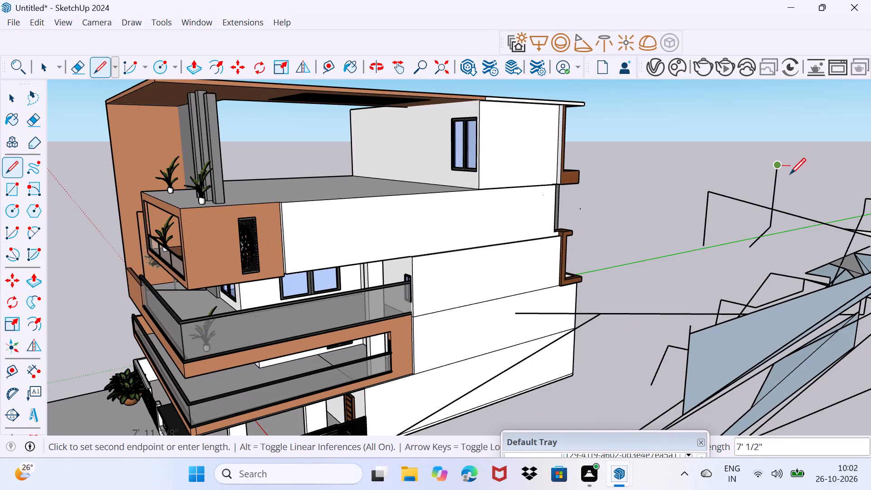
left_click(790, 189)
left_click(782, 235)
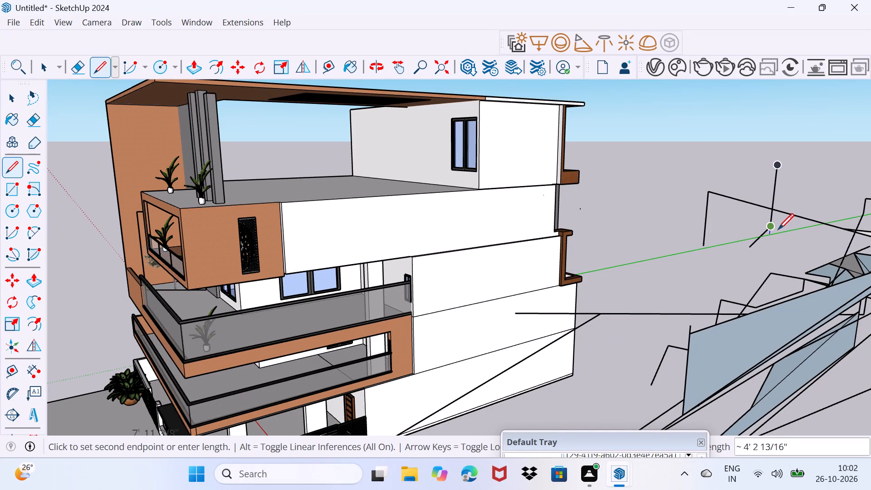
left_click(771, 228)
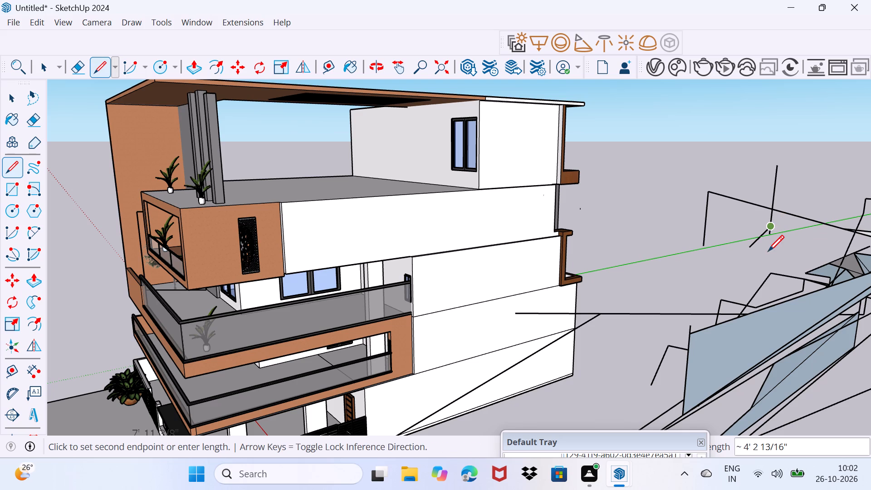
left_click(763, 258)
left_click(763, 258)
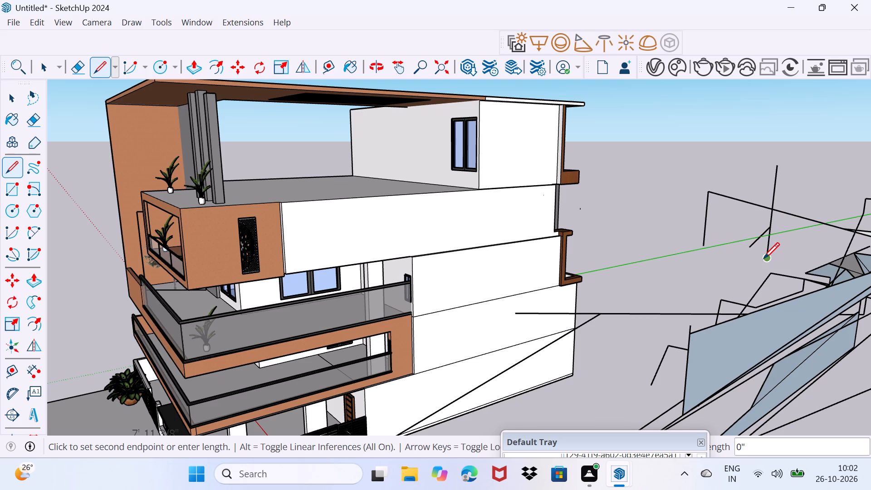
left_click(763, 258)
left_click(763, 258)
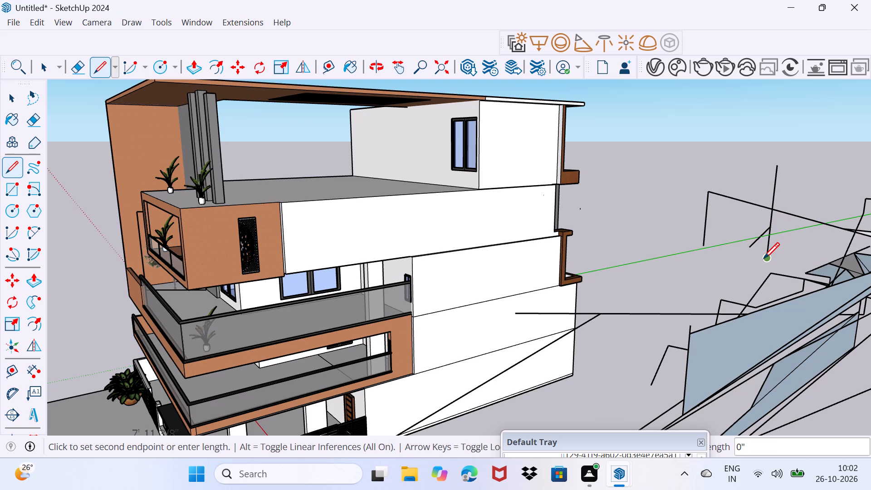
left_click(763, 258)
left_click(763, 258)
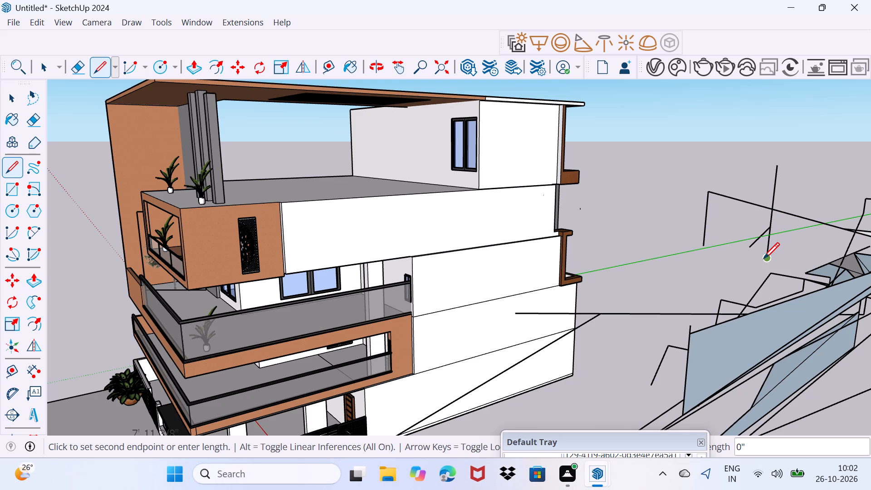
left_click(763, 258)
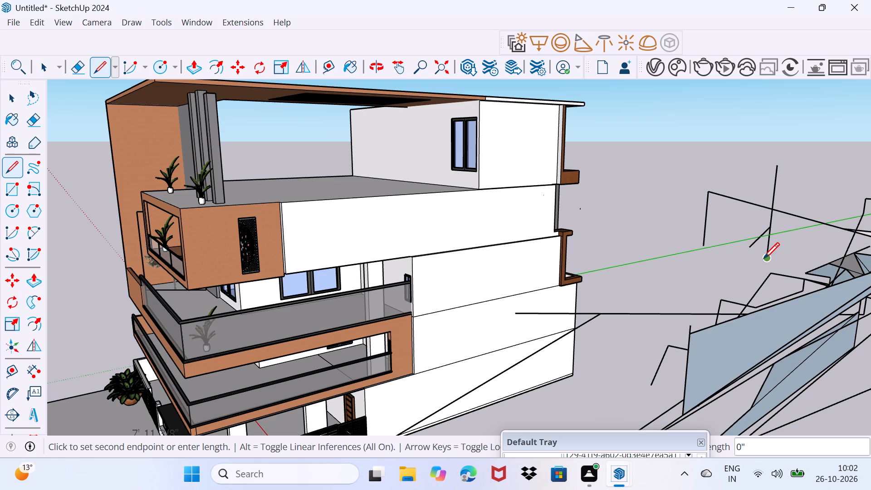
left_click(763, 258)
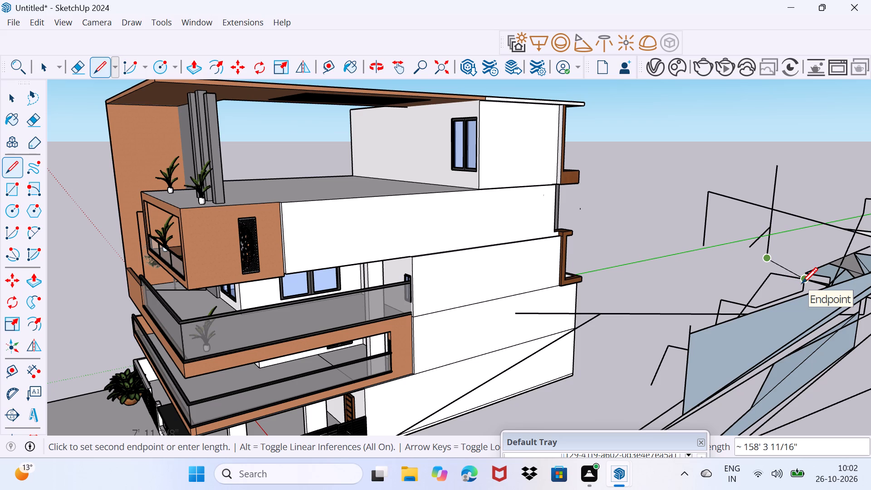
Extend the lines about 122' 10 3/4" past the blue faces and return to existing sketch endpoints, closing with a segment about 52' 3 3/8".
left_click(864, 324)
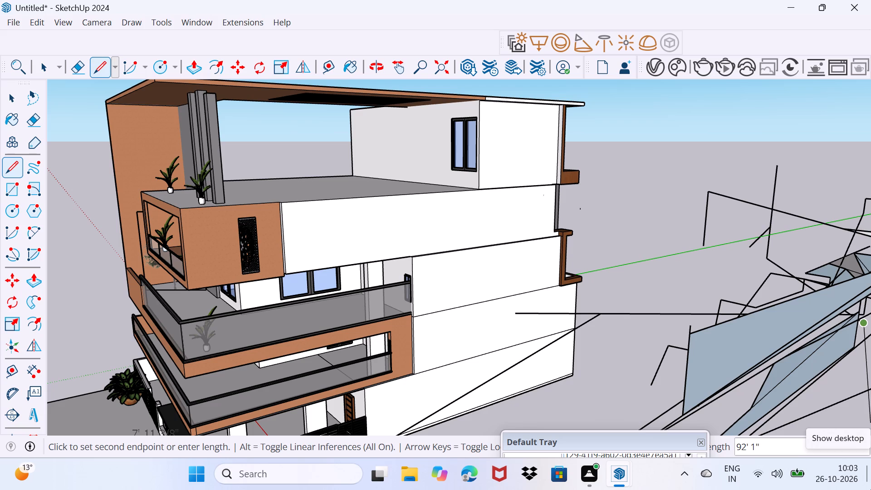
right_click_drag(856, 486, 0, 0)
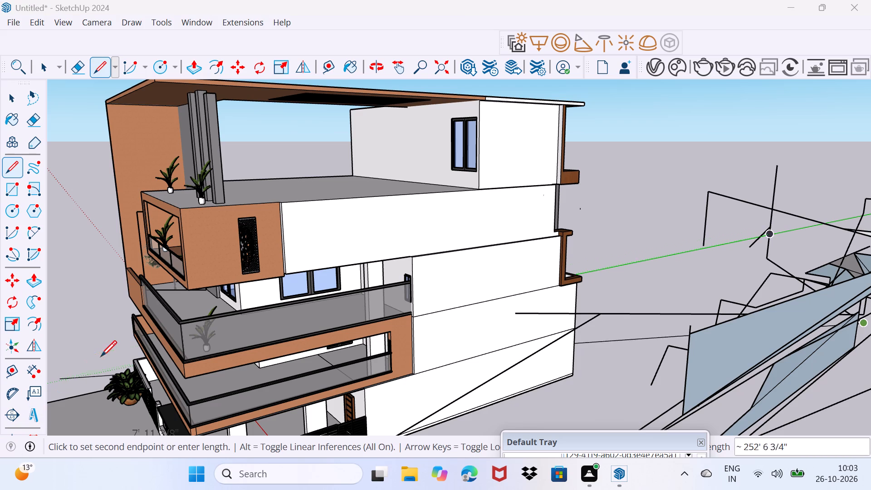
left_click(829, 333)
left_click(831, 326)
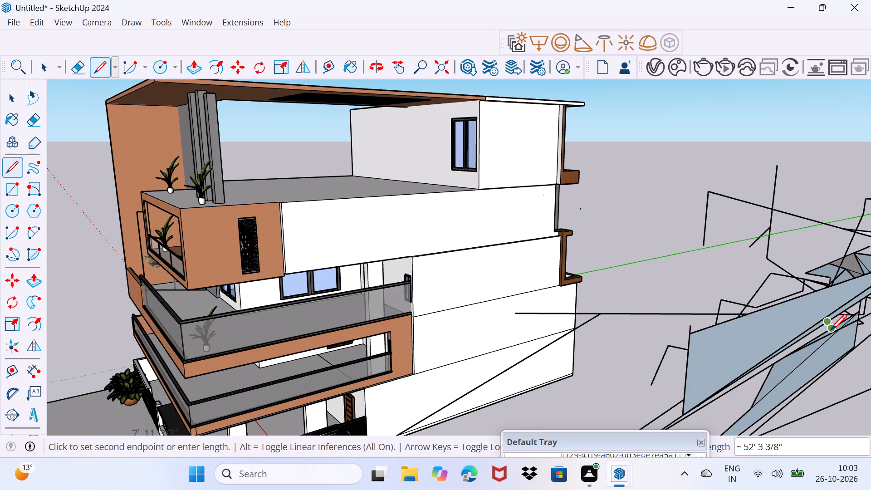
left_click(831, 330)
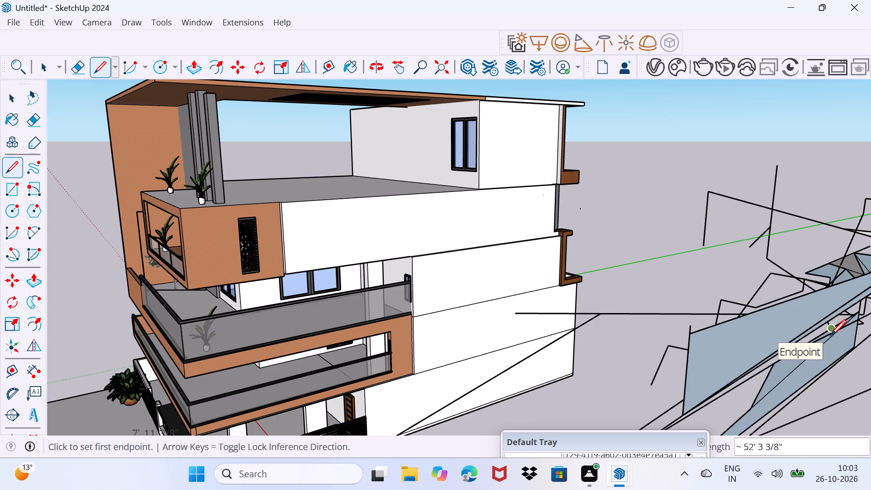
left_click(830, 335)
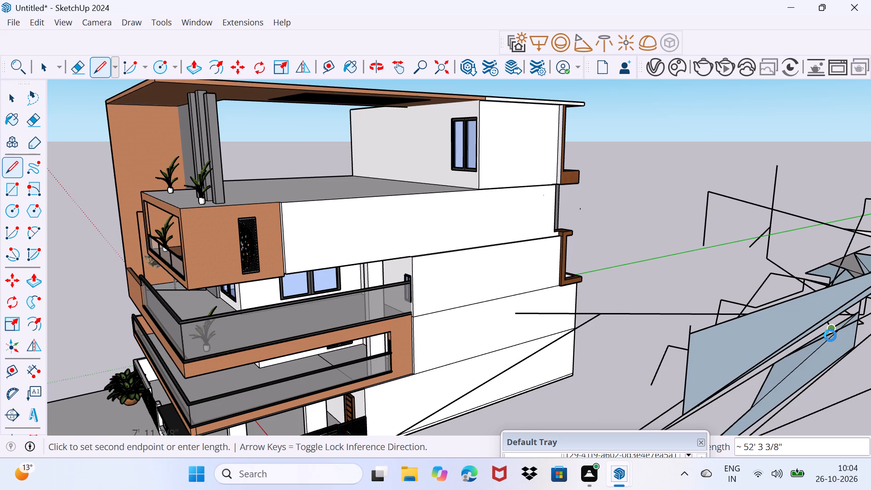
left_click(830, 335)
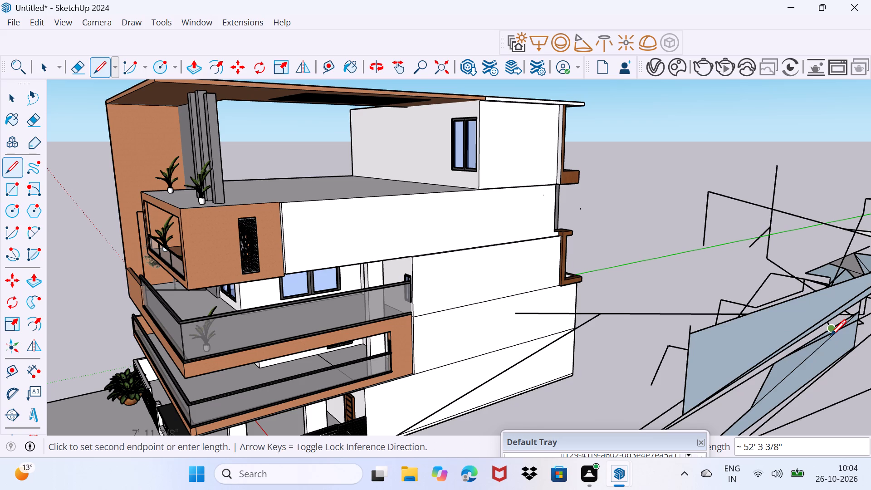
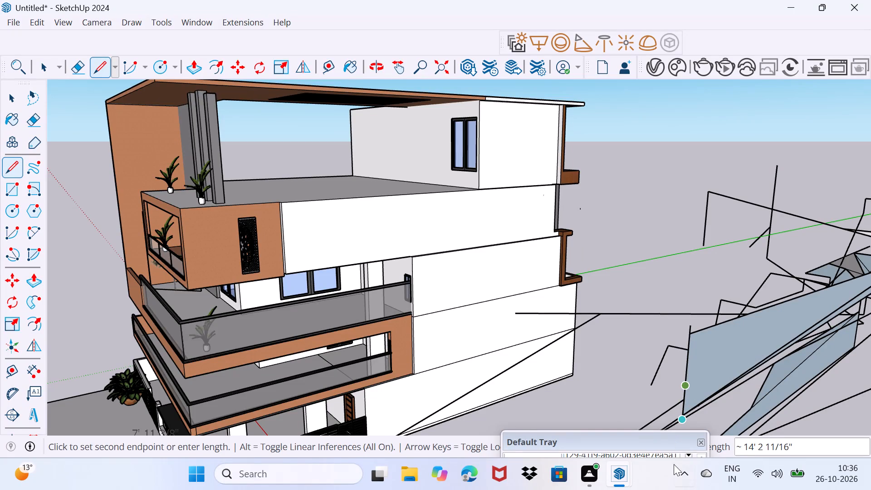
Reposition the floating Default Tray over the model so its Wood material swatches can be reached.
left_click_drag(684, 446, 712, 403)
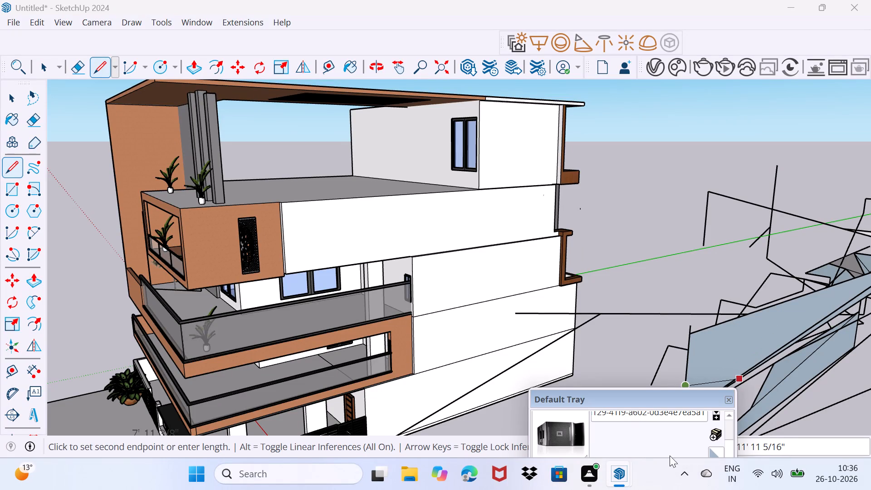
left_click_drag(673, 420, 764, 270)
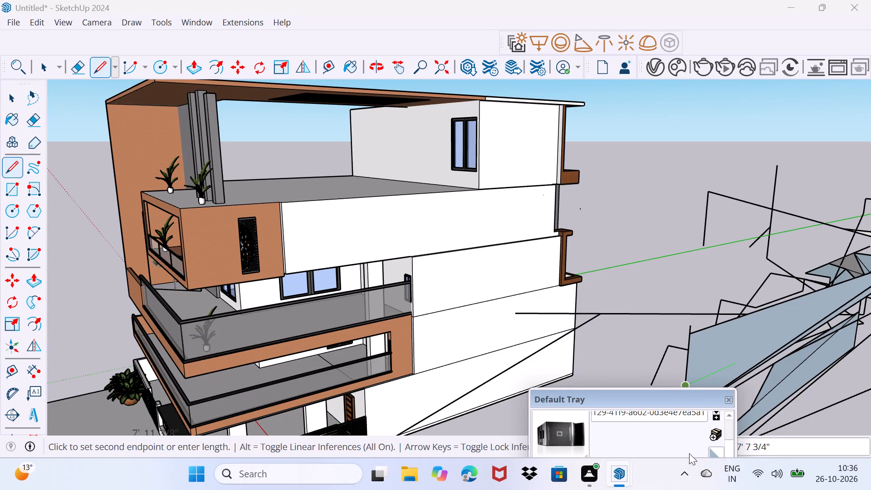
left_click_drag(680, 402, 765, 276)
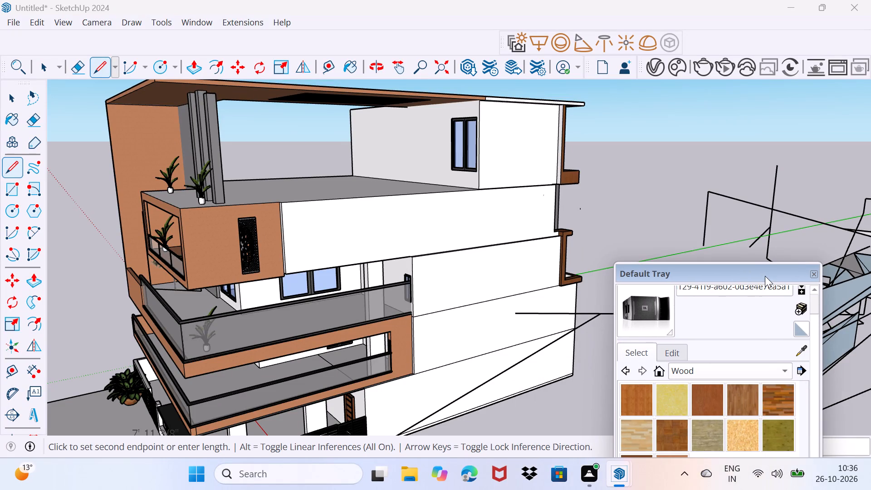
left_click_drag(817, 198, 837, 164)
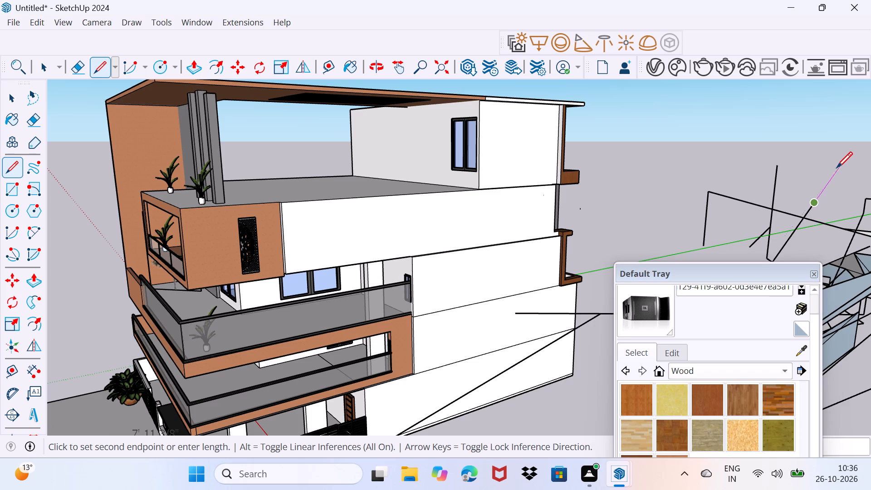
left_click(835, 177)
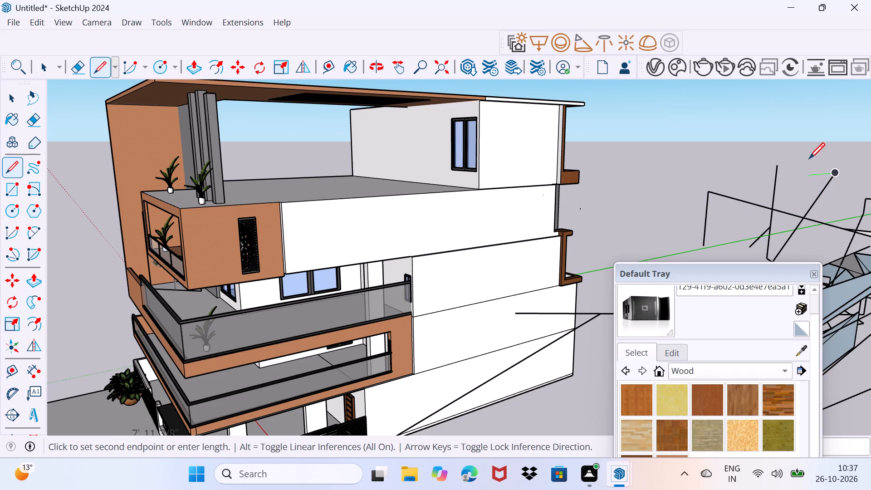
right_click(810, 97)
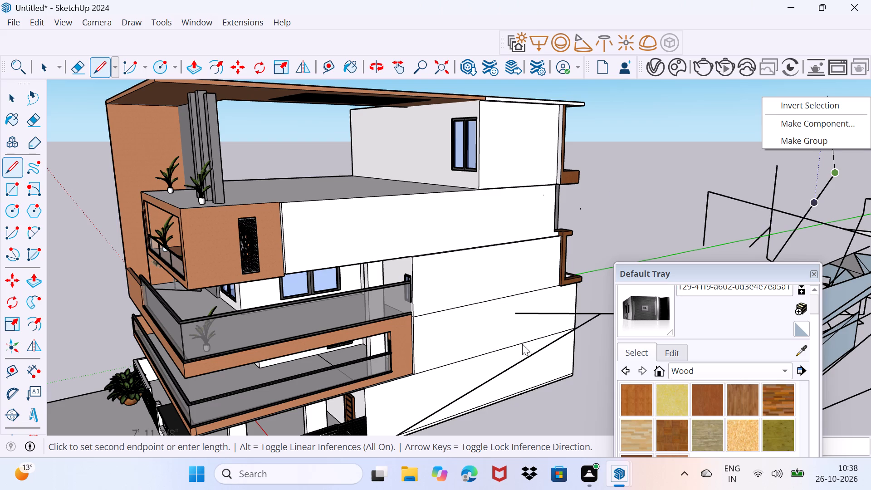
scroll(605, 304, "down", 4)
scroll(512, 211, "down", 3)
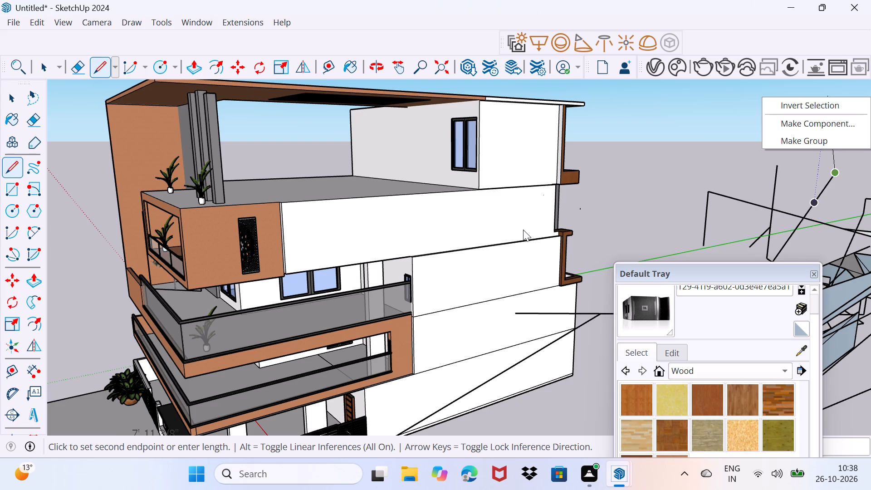
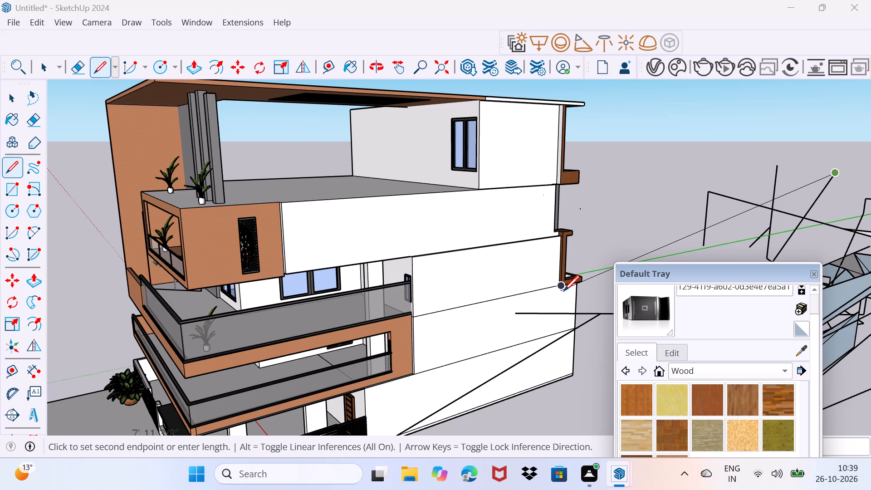
Draw loose edges with the Line tool from the stray linework to the lower brown ledge's corner and back out beside the building.
left_click(567, 286)
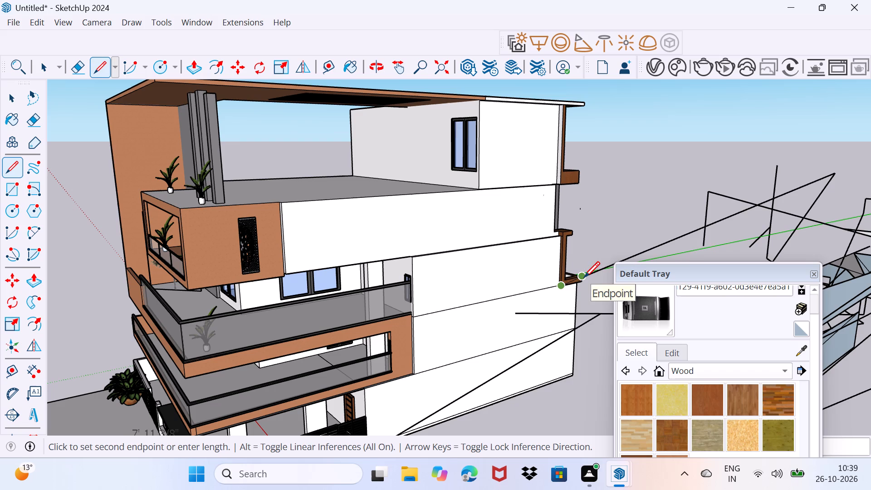
left_click(686, 237)
left_click(690, 227)
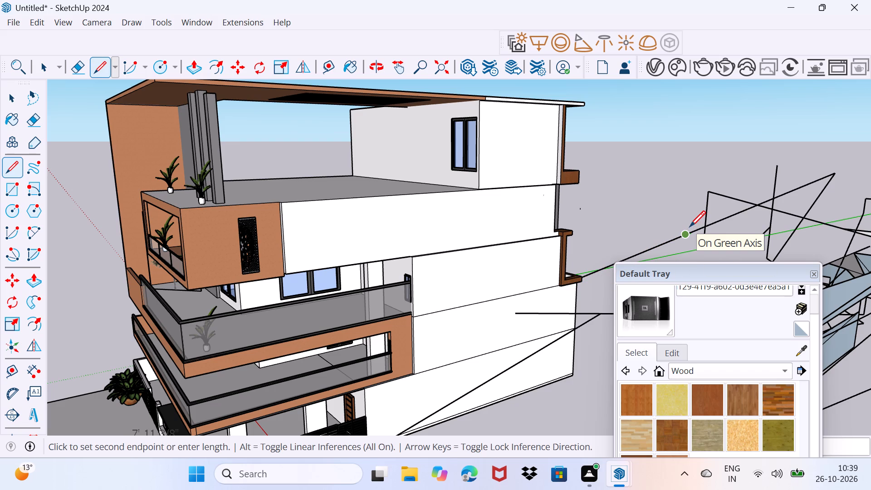
left_click(690, 226)
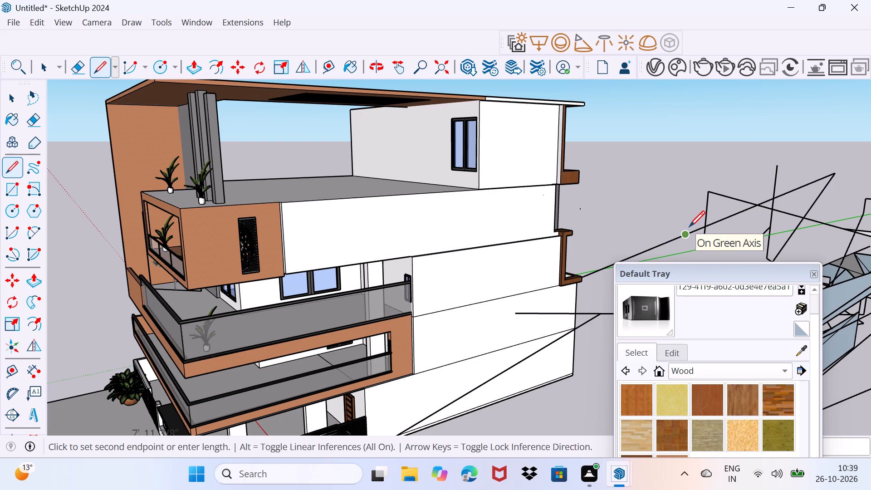
left_click(689, 226)
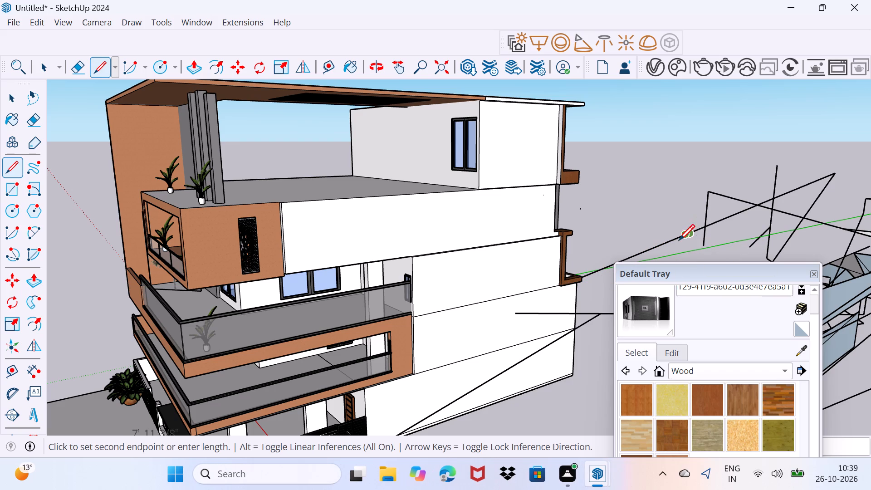
Lower the floating Default Tray so it clears the loose linework and blue faces beside the building.
left_click_drag(677, 270, 669, 374)
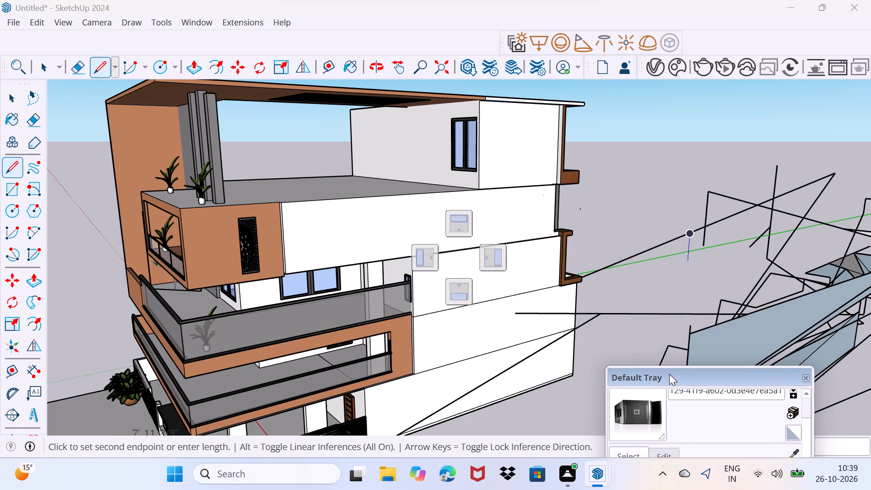
left_click_drag(669, 374, 666, 427)
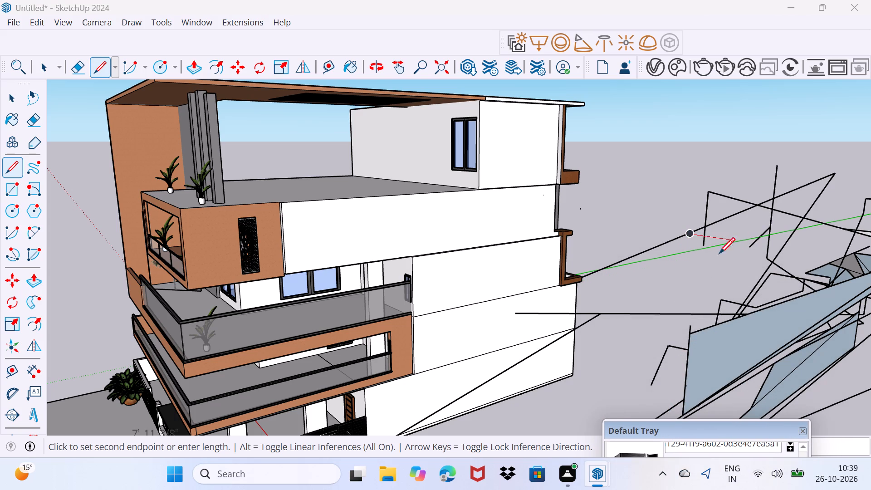
Draw a chain of freehand edges through the open space beside the building, ending on the long horizontal stray edge.
left_click(700, 261)
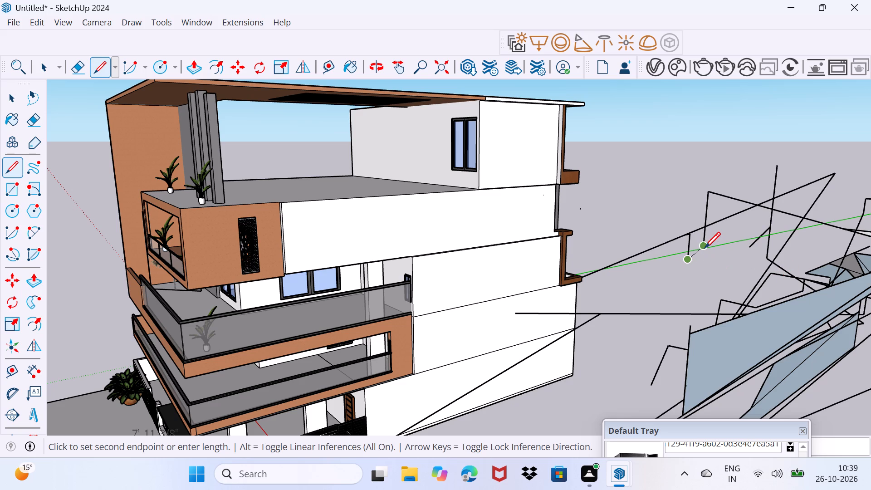
left_click(705, 248)
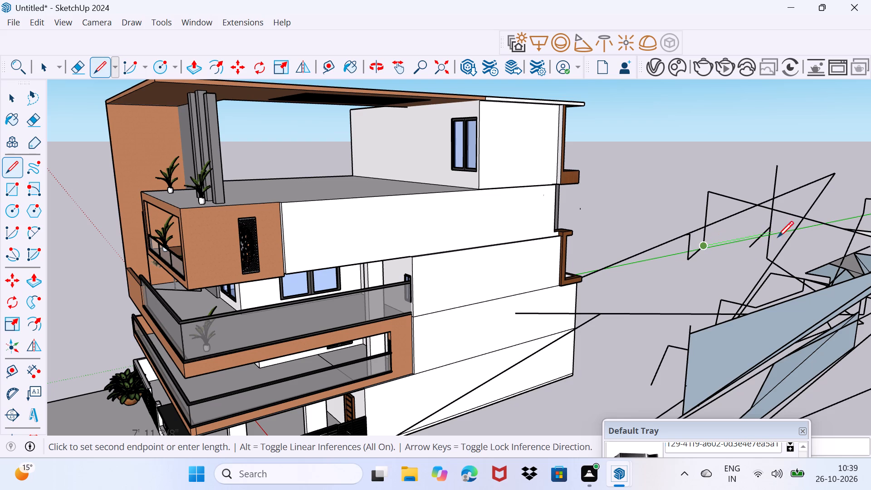
left_click(753, 259)
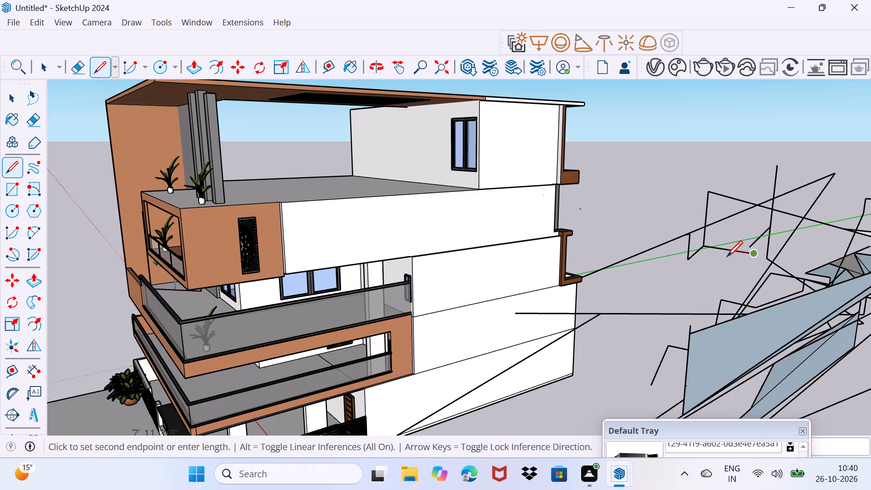
left_click(667, 313)
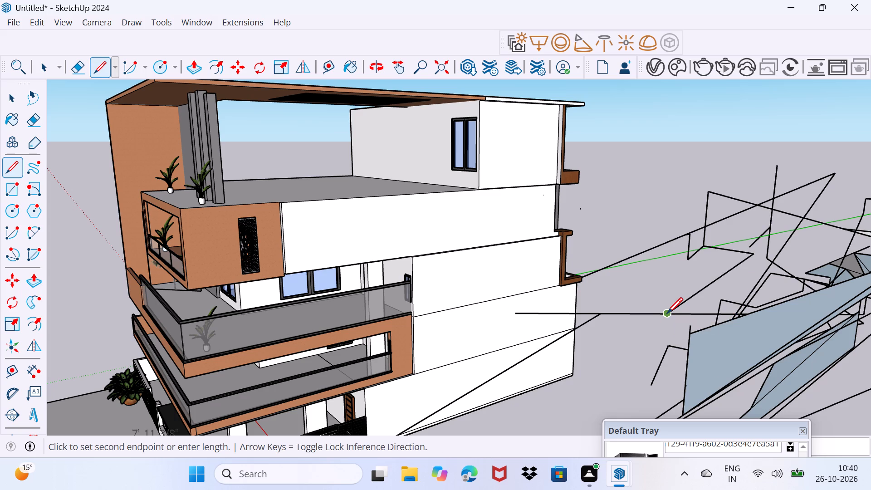
left_click(670, 310)
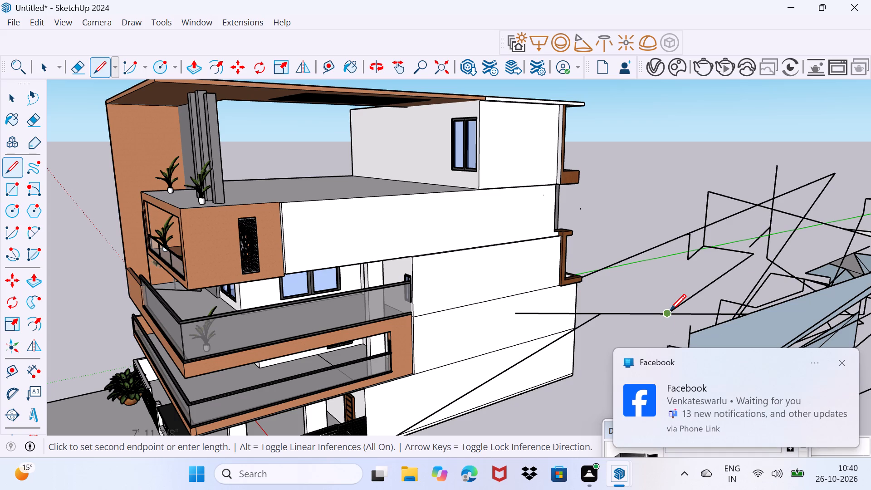
left_click(668, 313)
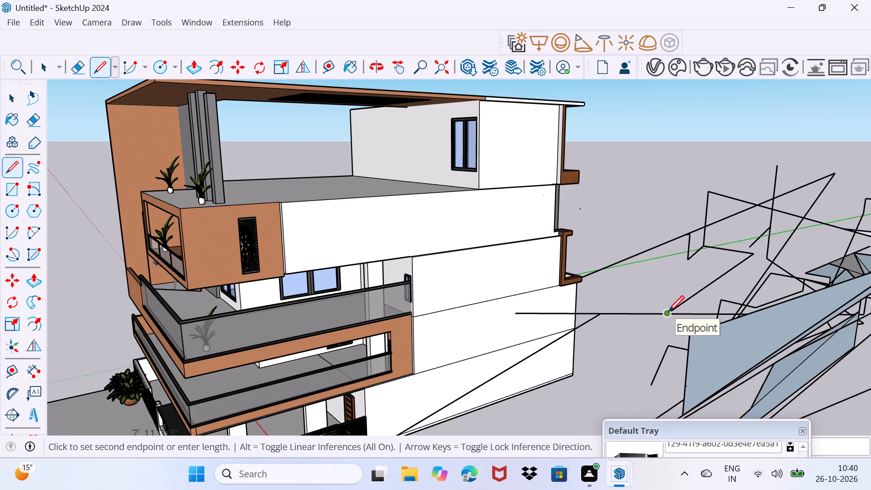
left_click(668, 315)
left_click(677, 303)
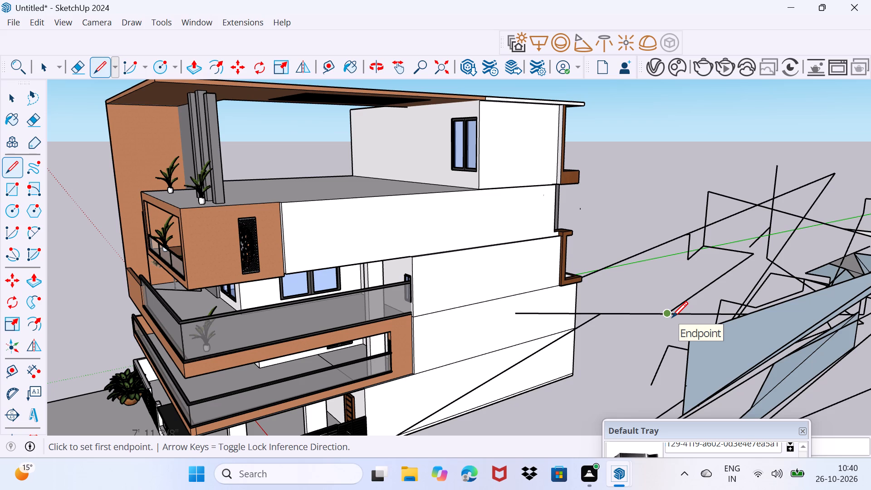
Draw short edges above the long horizontal stray edge to close a small triangular face against it.
left_click(683, 310)
left_click(687, 303)
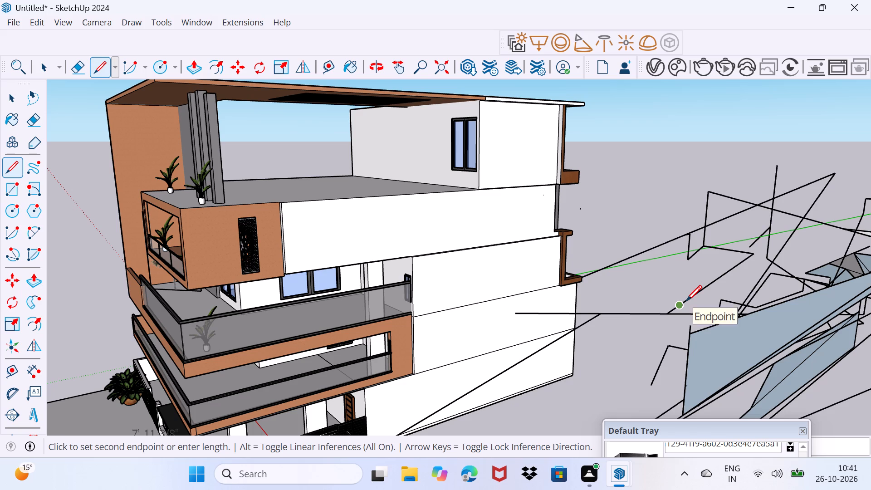
left_click(694, 292)
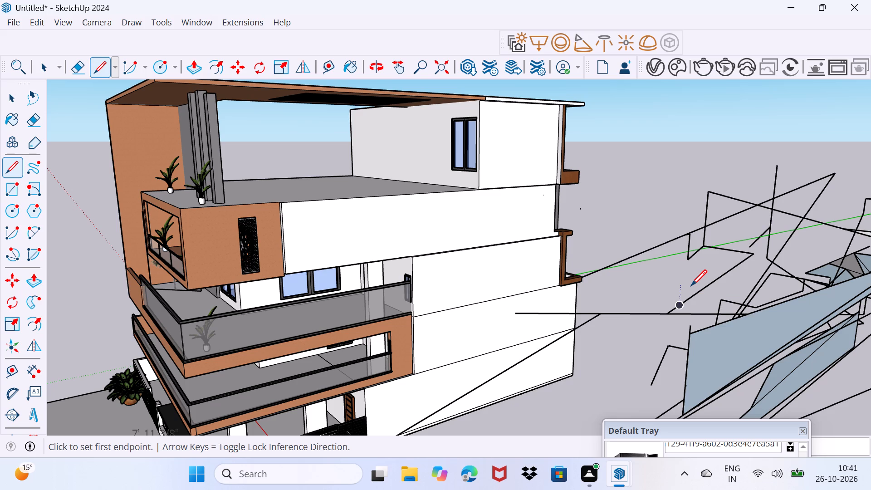
left_click(702, 298)
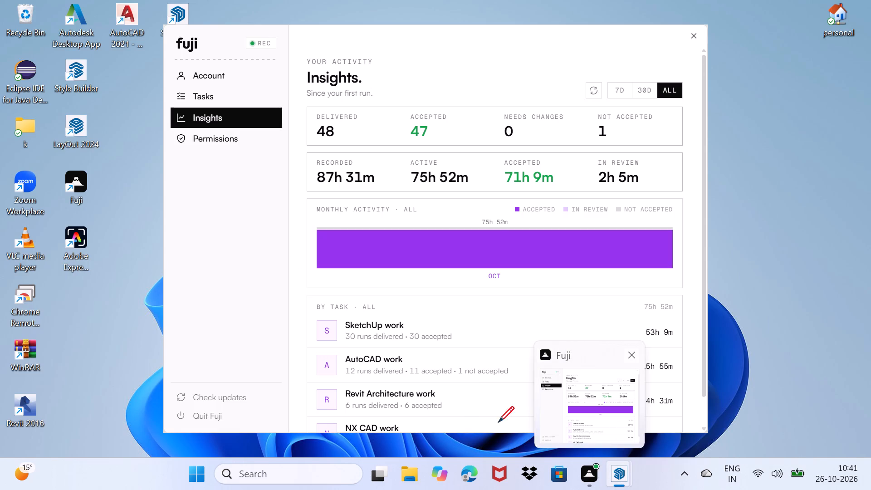
left_click_drag(720, 317, 726, 313)
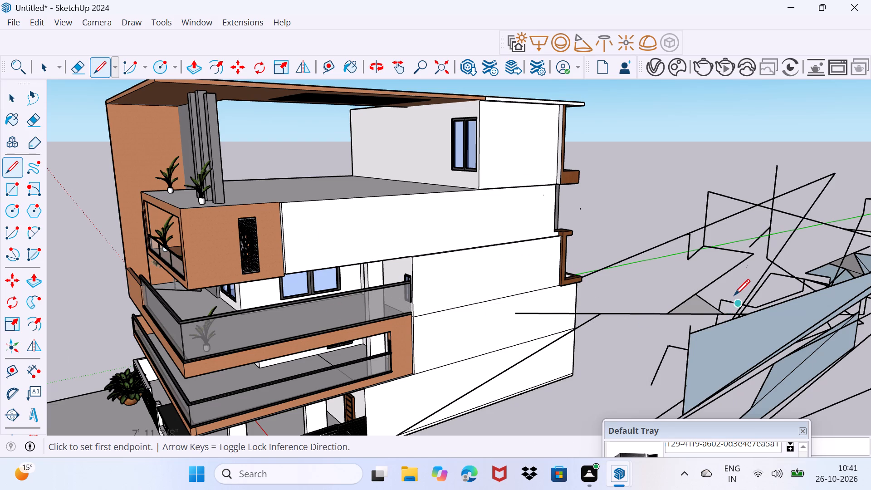
Draw a short loose edge just above the small triangular face, near the blue faces.
left_click(734, 294)
left_click(737, 284)
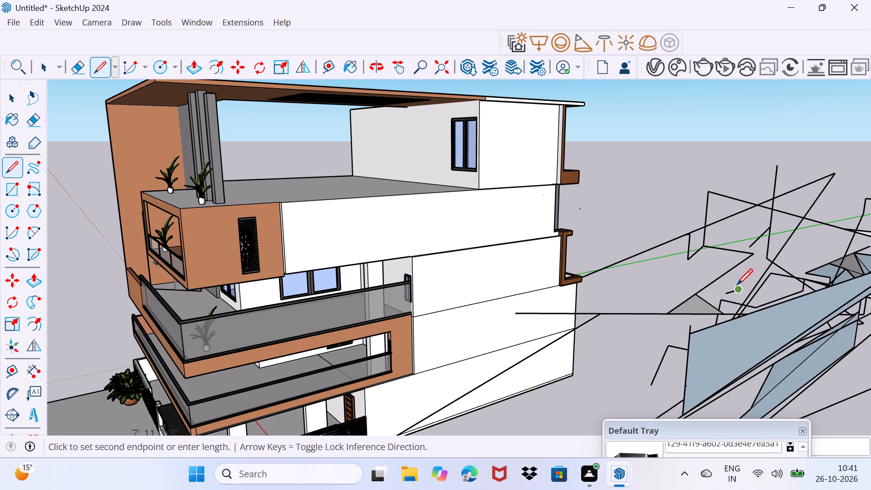